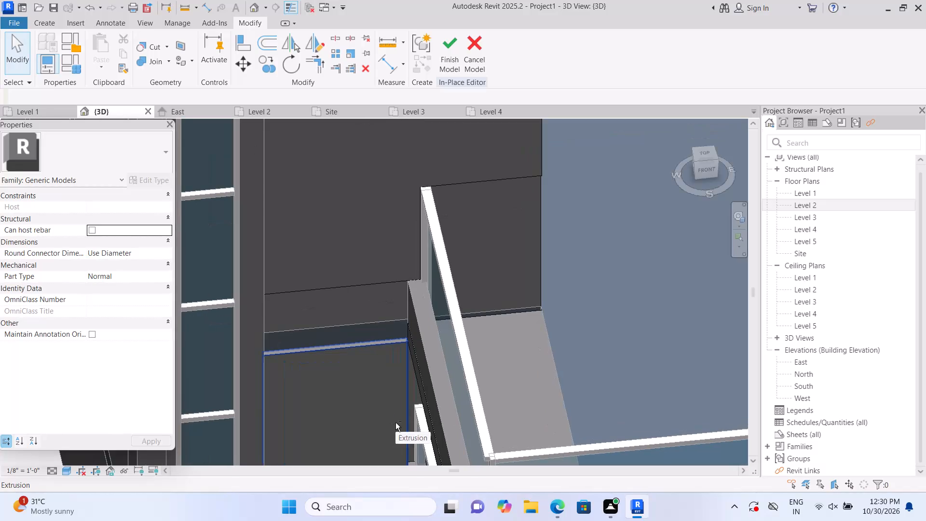
# Start a 3" extrusion on the upper extrusion's front face and try to sketch its rectangle over the roof edge beside the upper balcony.
pyautogui.keyDown('shift'); pyautogui.moveTo(373, 439); pyautogui.dragTo(380, 423, button='middle'); pyautogui.keyUp('shift')
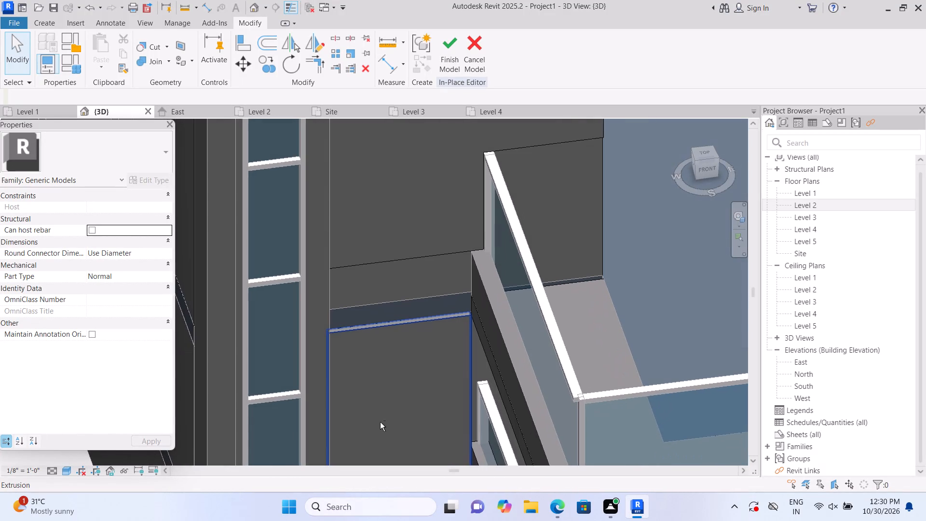
pyautogui.scroll(2, 429, 409)
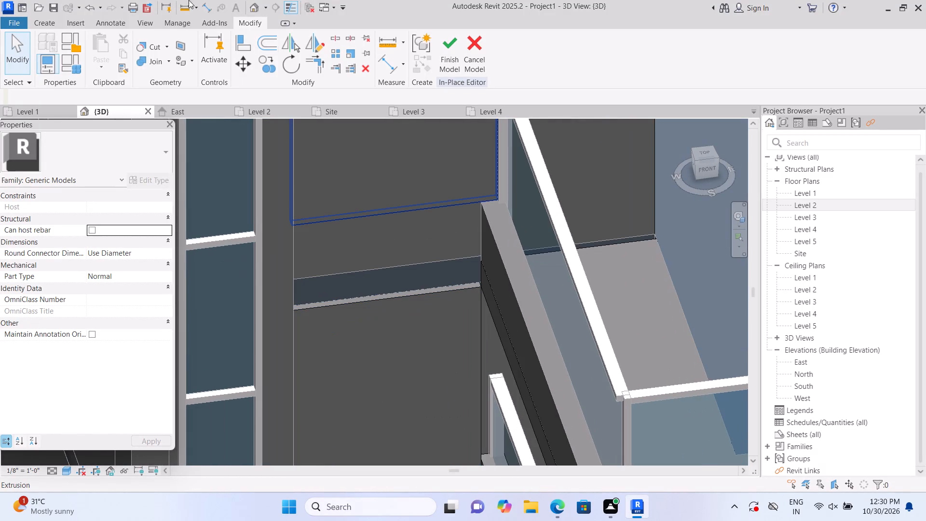
pyautogui.click(45, 20)
pyautogui.click(114, 50)
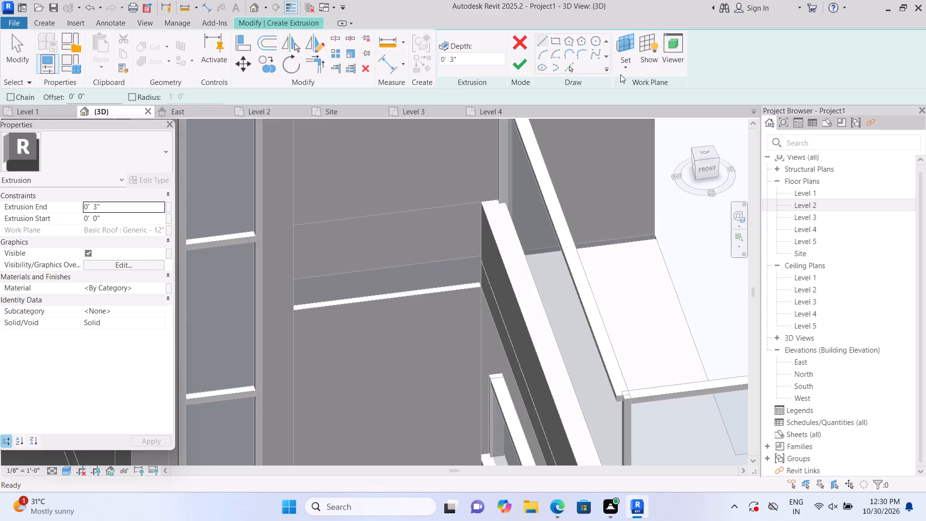
pyautogui.click(625, 63)
pyautogui.click(635, 113)
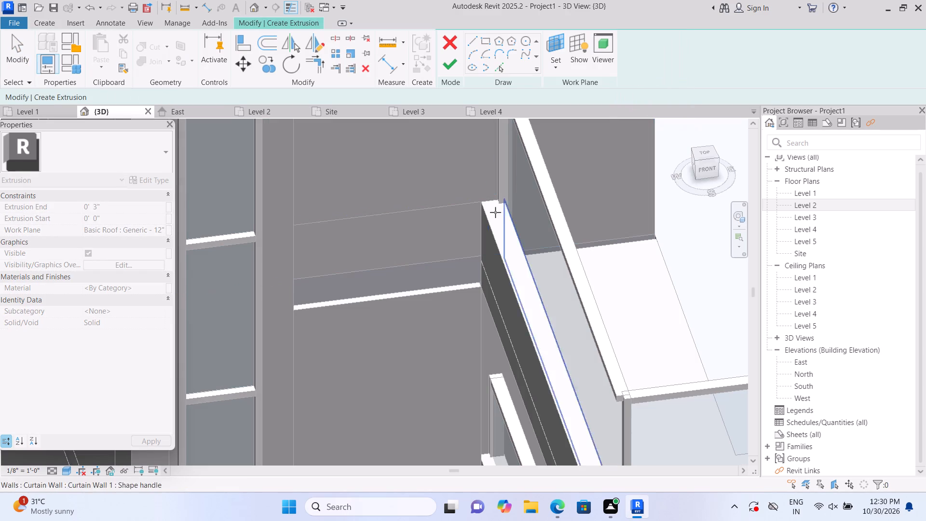
pyautogui.click(351, 242)
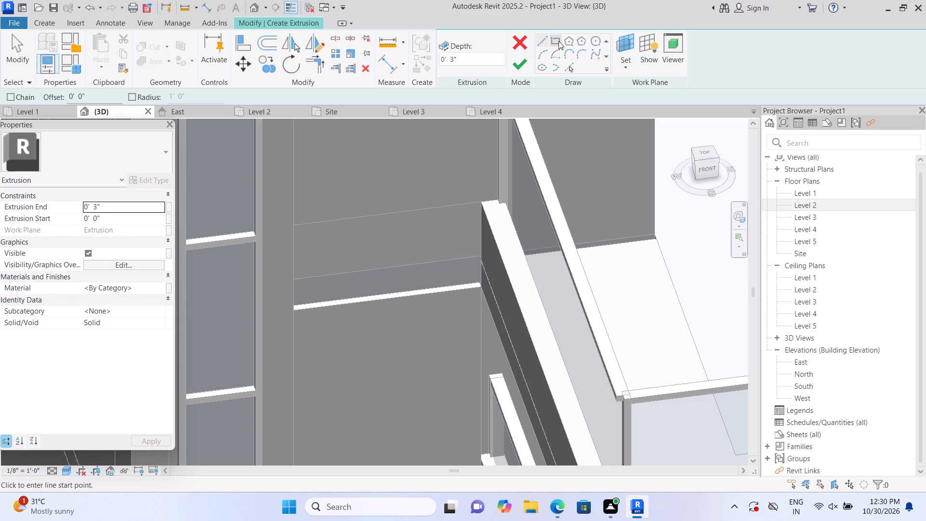
pyautogui.click(558, 38)
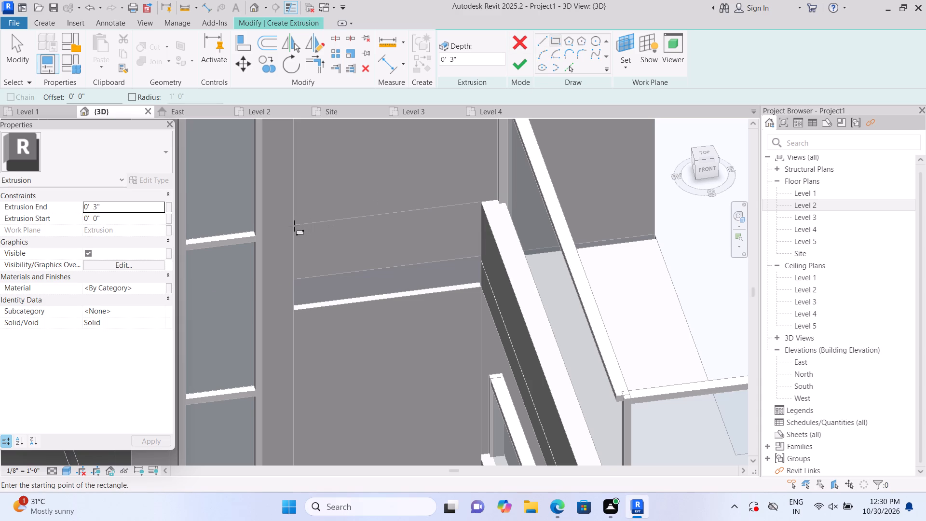
pyautogui.doubleClick(294, 226)
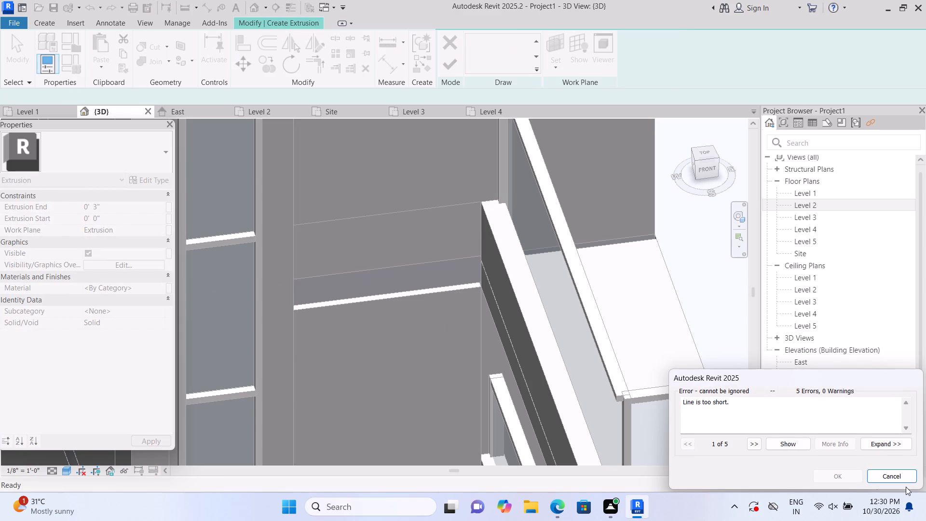
pyautogui.click(906, 476)
# Re-pick the upper extrusion's face as work plane and create a 3" extrusion from a rectangle about 6'-0" wide and 2'-0" high beside the upper balcony.
pyautogui.keyDown('shift'); pyautogui.moveTo(664, 344); pyautogui.dragTo(662, 345, button='middle'); pyautogui.keyUp('shift')
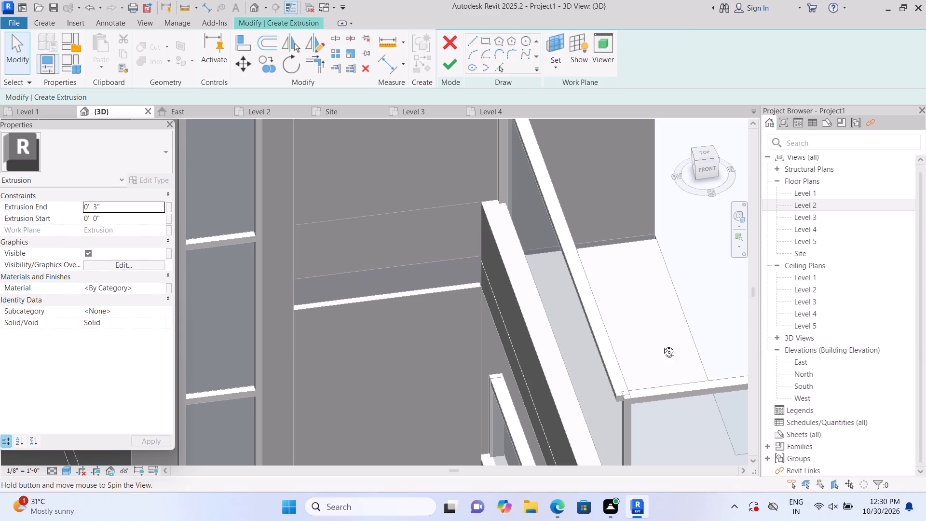
pyautogui.keyDown('shift'); pyautogui.moveTo(662, 345); pyautogui.dragTo(645, 351, button='middle'); pyautogui.keyUp('shift')
pyautogui.moveTo(508, 300); pyautogui.dragTo(789, 351, button='middle')
pyautogui.middleClick(789, 351)
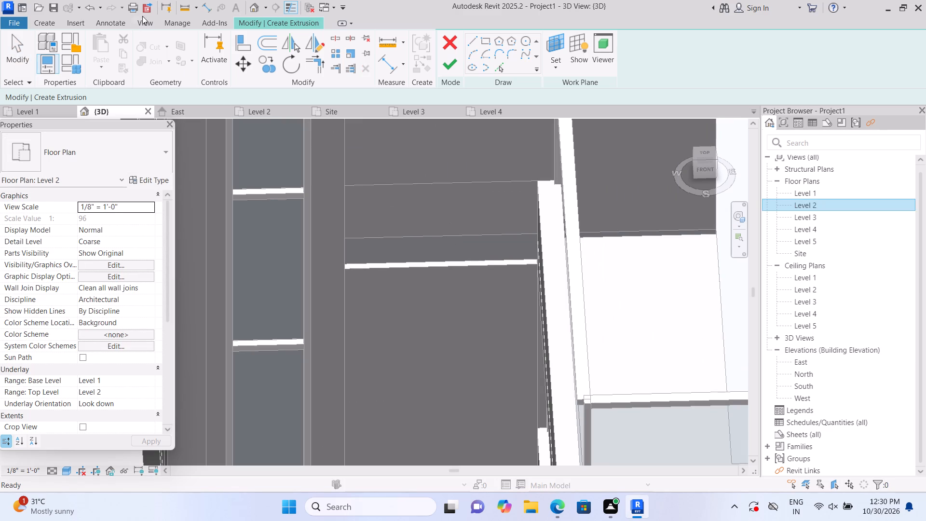
pyautogui.click(33, 22)
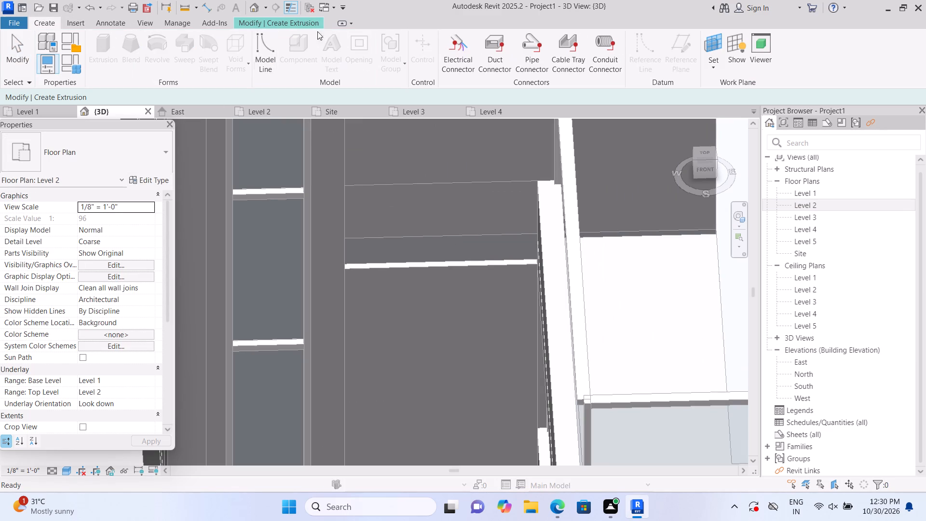
pyautogui.click(310, 21)
pyautogui.click(562, 67)
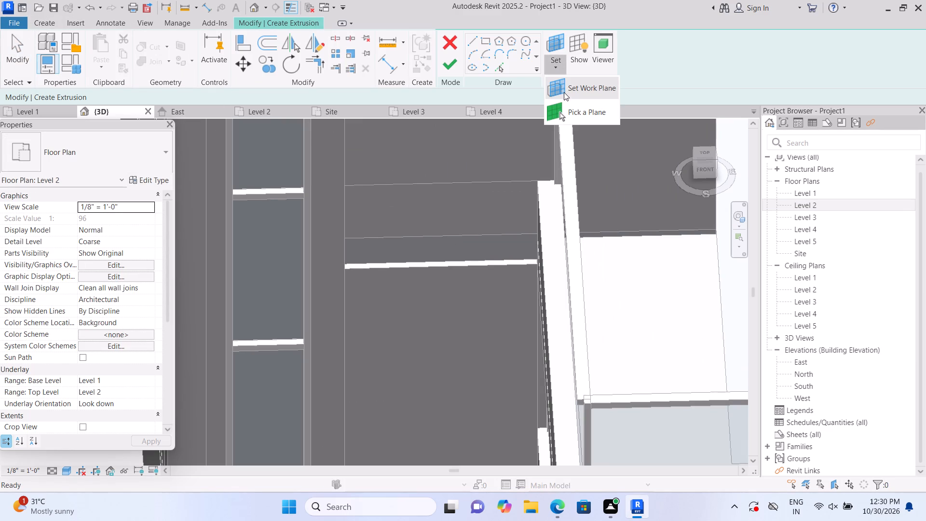
pyautogui.click(563, 105)
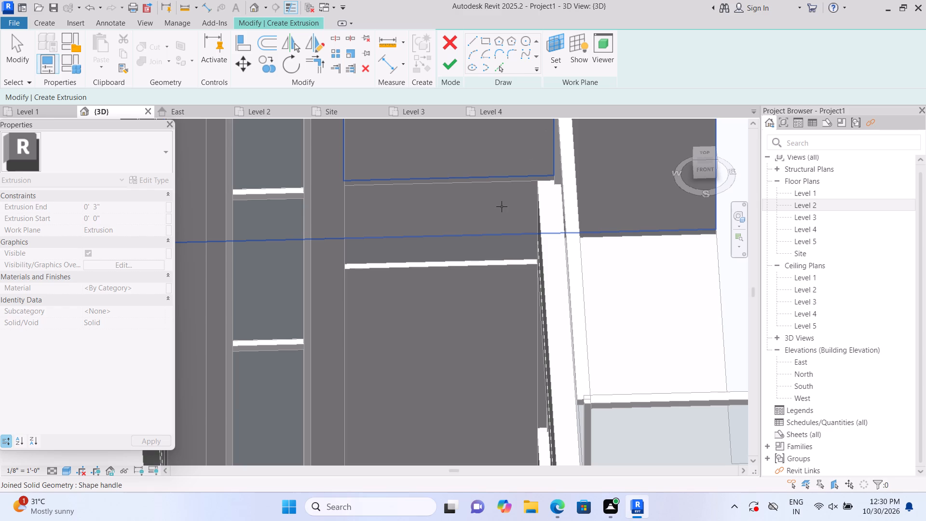
pyautogui.click(502, 206)
pyautogui.click(550, 43)
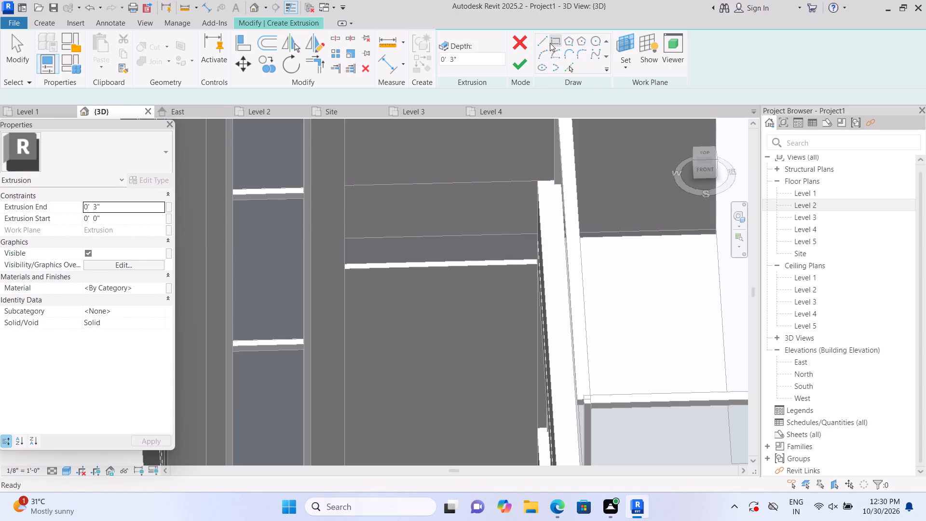
pyautogui.scroll(2, 381, 199)
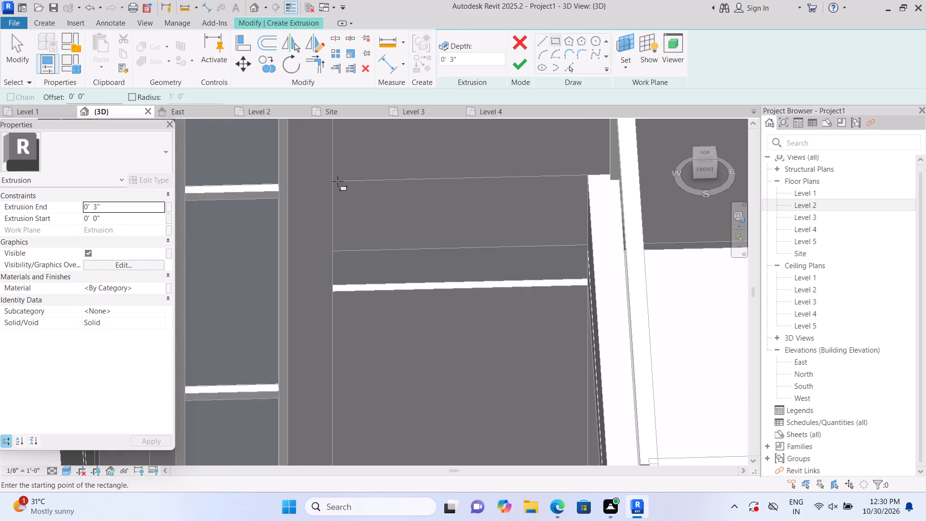
pyautogui.click(336, 181)
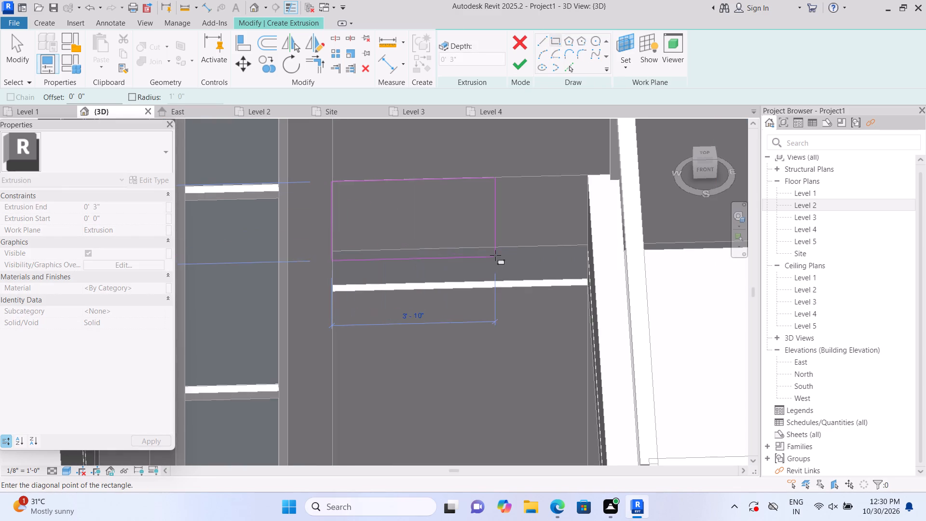
pyautogui.doubleClick(589, 244)
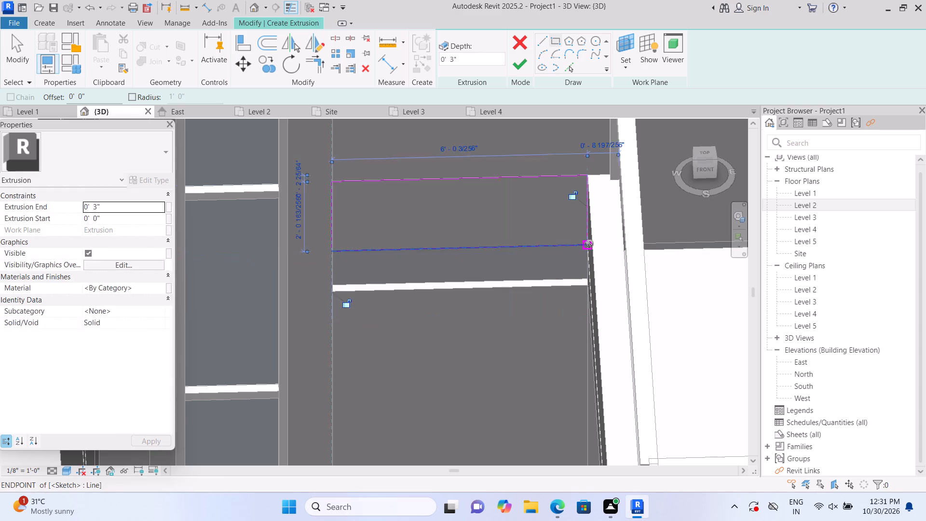
pyautogui.click(528, 59)
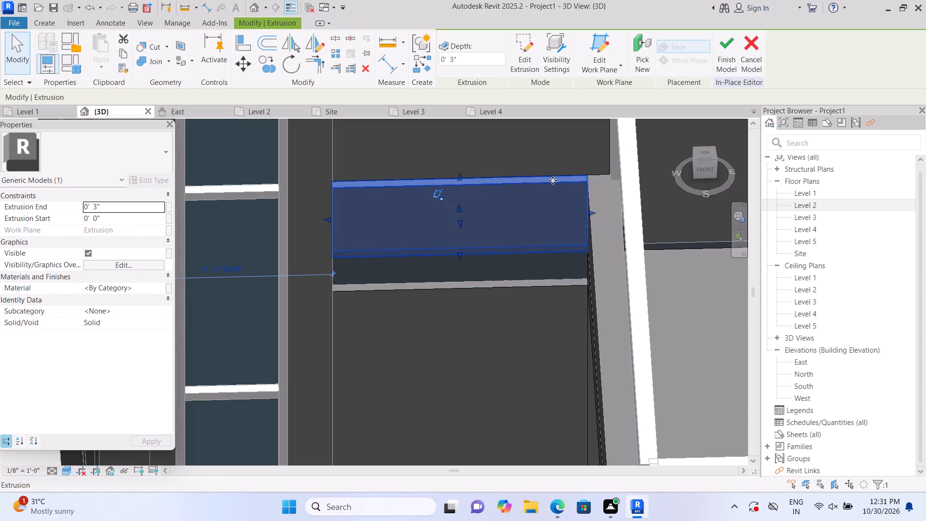
pyautogui.scroll(-3, 553, 180)
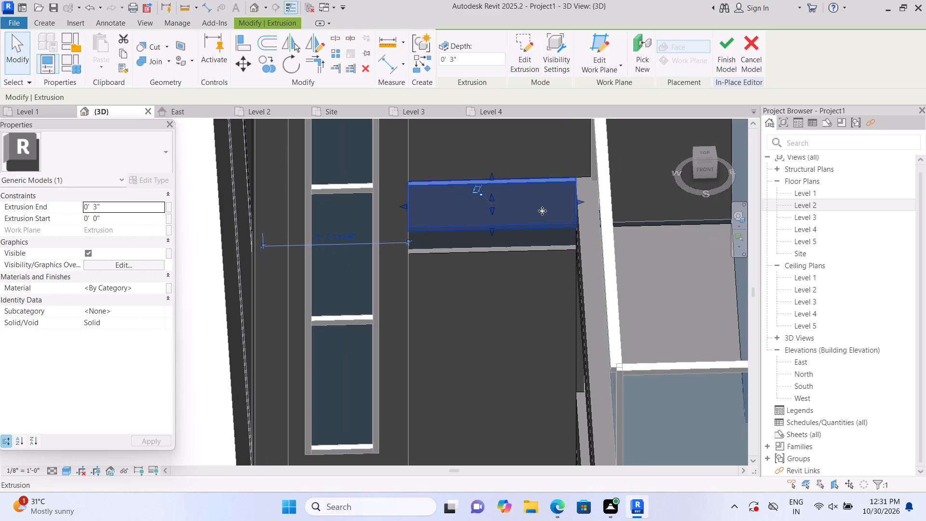
pyautogui.press('Escape')
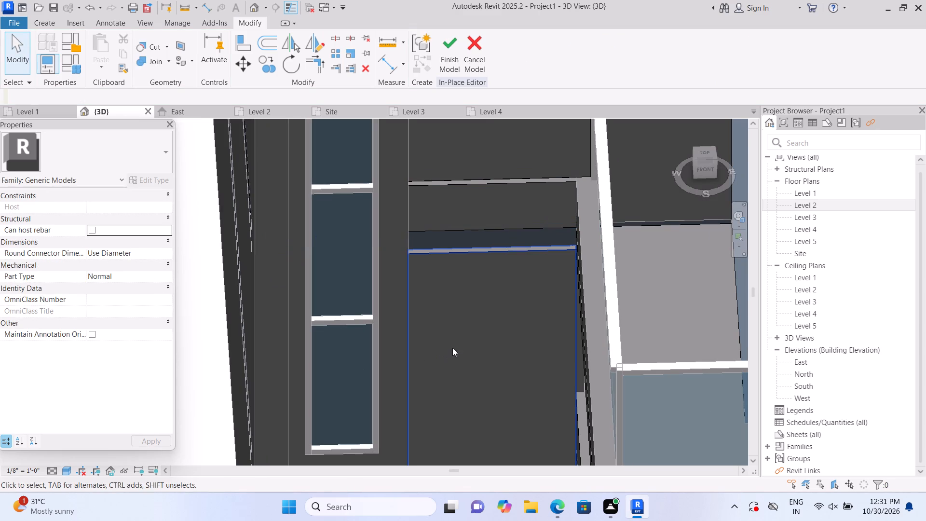
# Extend the new 2'-0" high strip's back face inward, to an extrusion start of -0' 9".
pyautogui.scroll(1, 468, 349)
pyautogui.keyDown('shift'); pyautogui.moveTo(471, 341); pyautogui.dragTo(463, 341, button='middle'); pyautogui.keyUp('shift')
pyautogui.scroll(-2, 448, 319)
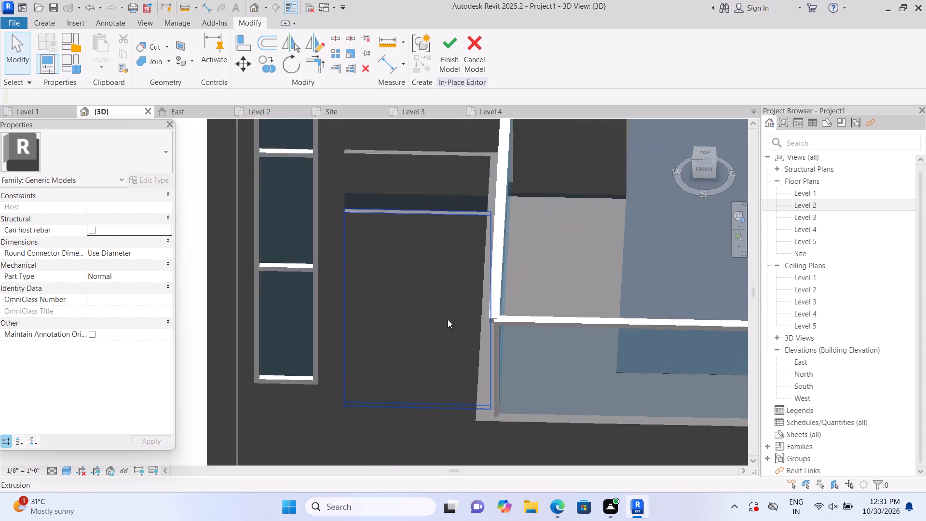
pyautogui.scroll(-4, 448, 319)
pyautogui.moveTo(454, 302); pyautogui.dragTo(436, 328, button='middle')
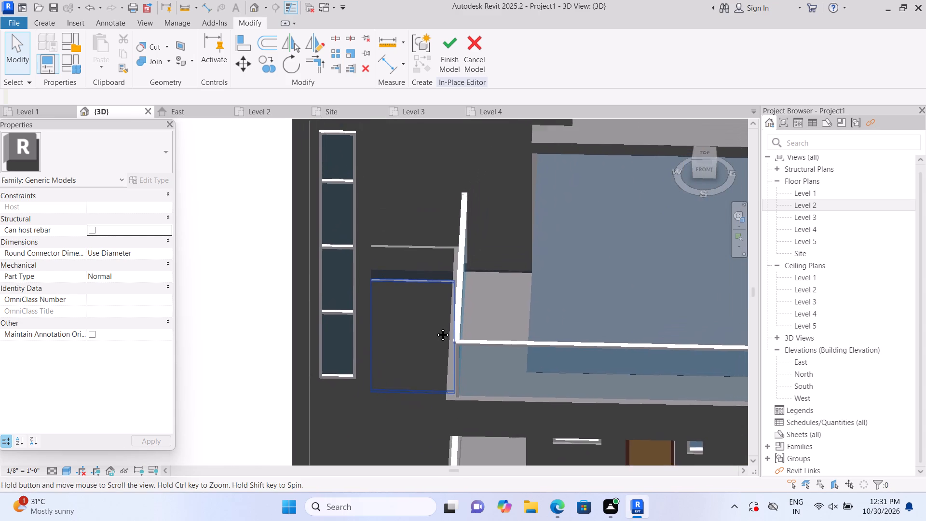
pyautogui.moveTo(436, 328); pyautogui.dragTo(431, 337, button='middle')
pyautogui.scroll(5, 436, 271)
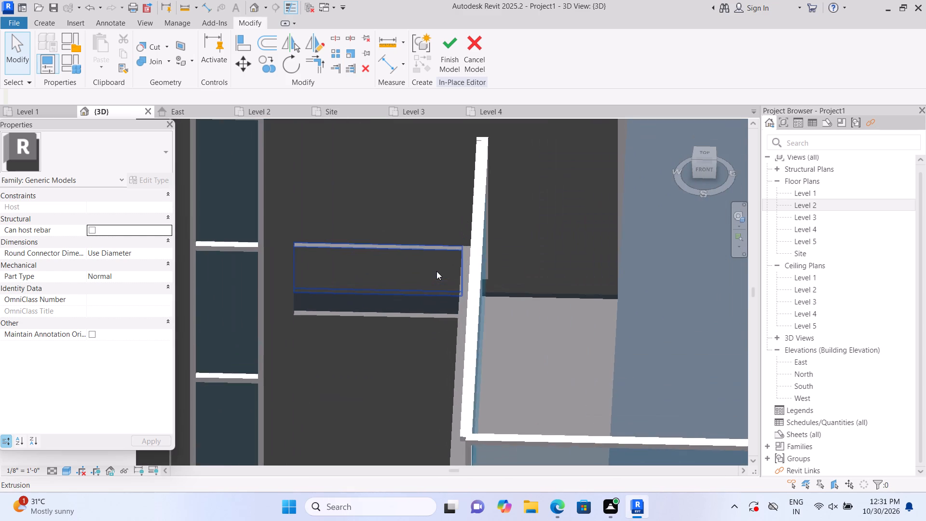
pyautogui.click(409, 260)
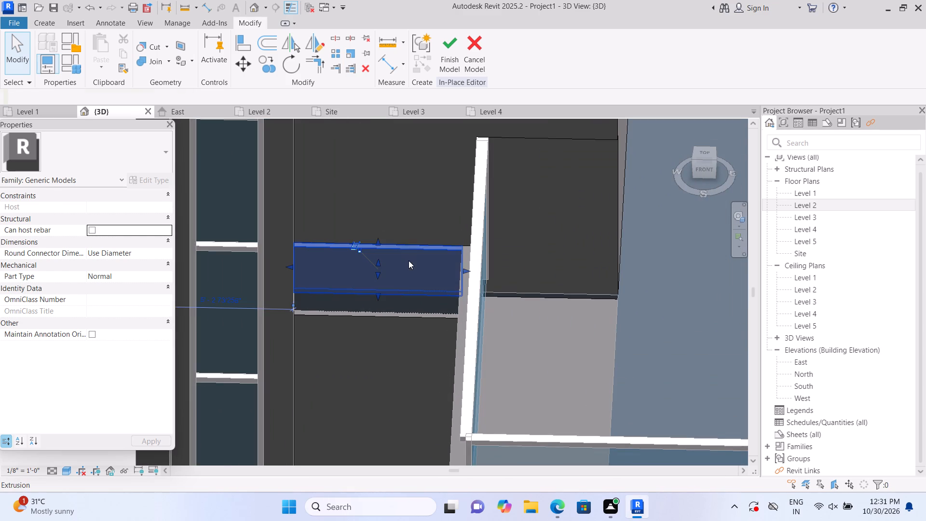
pyautogui.moveTo(379, 263); pyautogui.dragTo(381, 257)
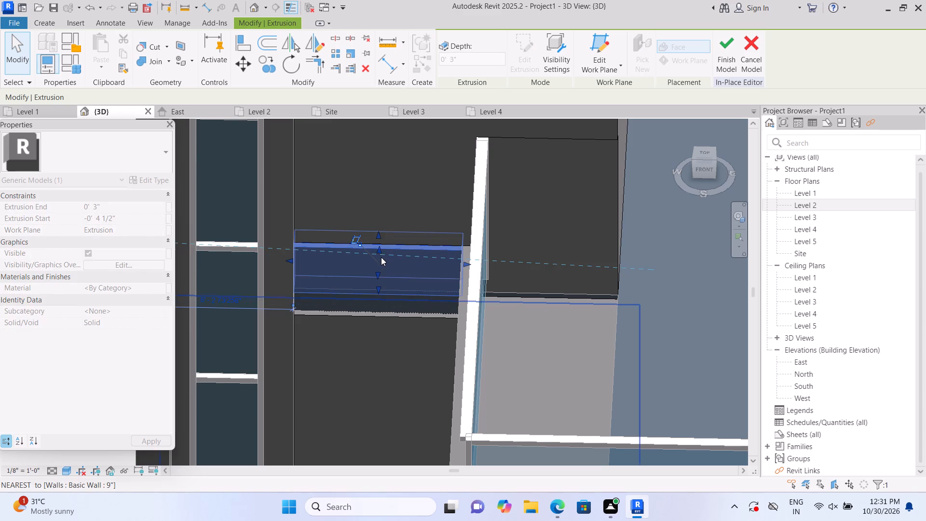
pyautogui.press('Escape')
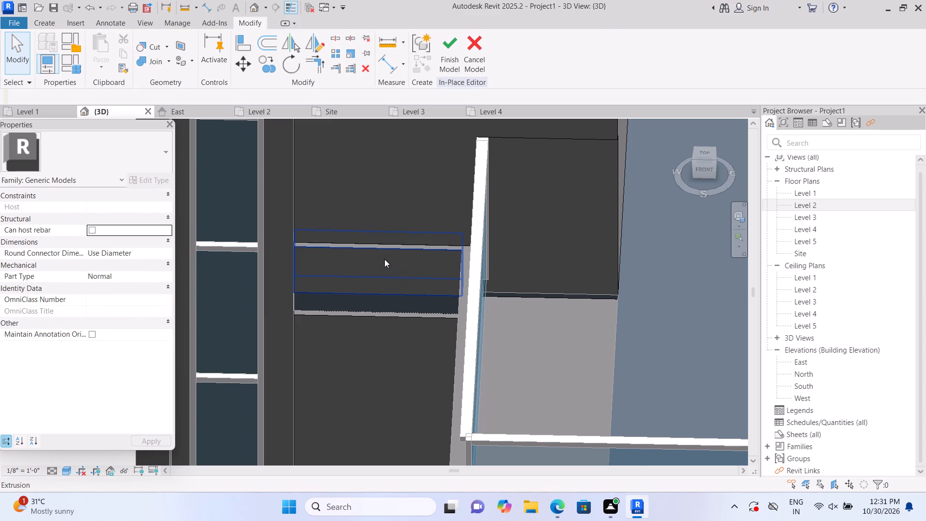
pyautogui.doubleClick(385, 259)
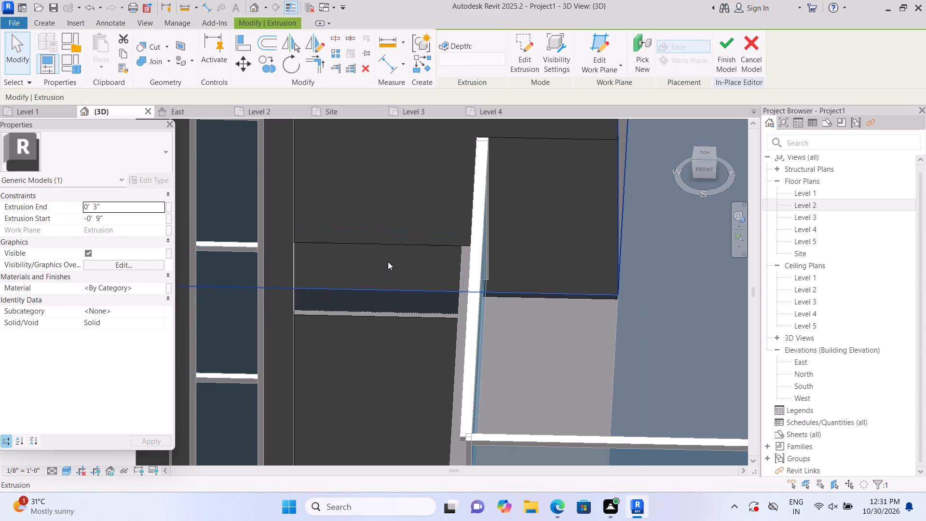
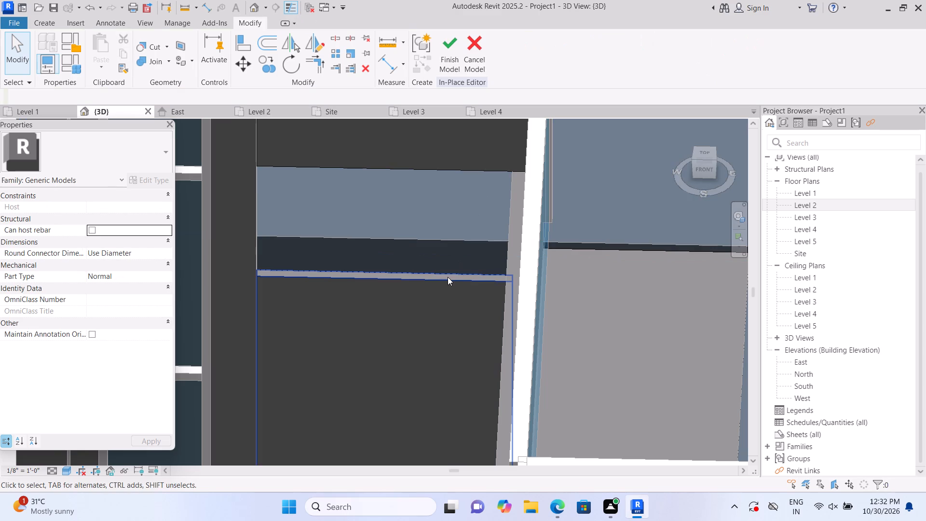
# Undo the last change to the extrusion strip beside the upper balcony.
pyautogui.press('Escape')
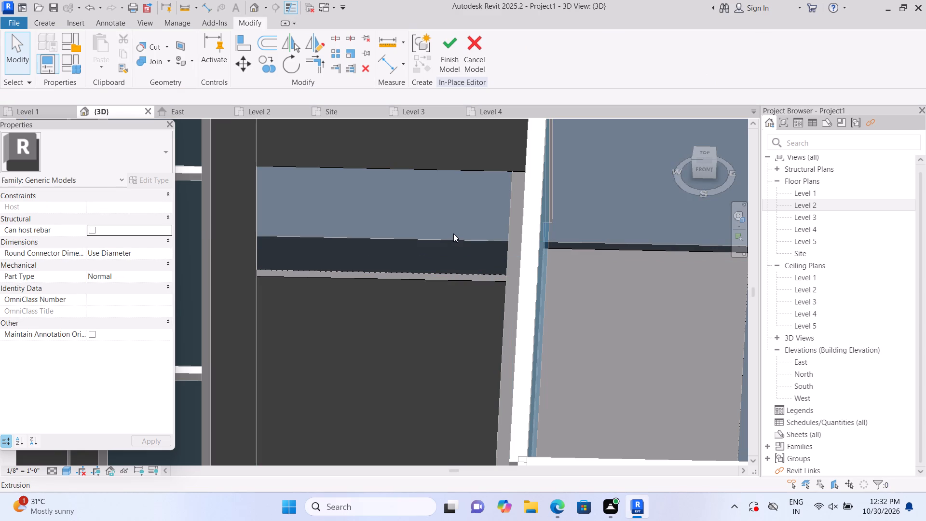
pyautogui.hotkey('ctrl', 'z')
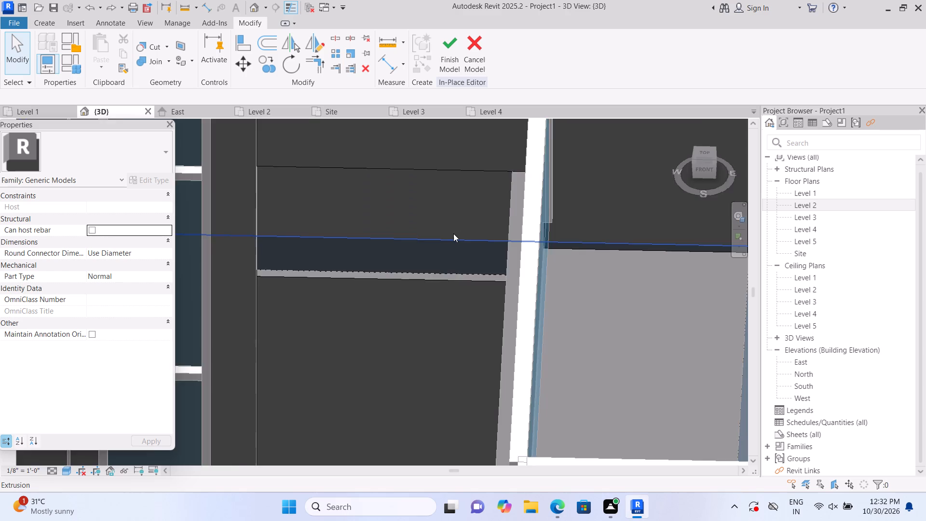
# Examine the joint between the tall block's front wall panels and the upper balcony from several angles in 3D.
pyautogui.scroll(-5, 453, 233)
pyautogui.scroll(-6, 405, 326)
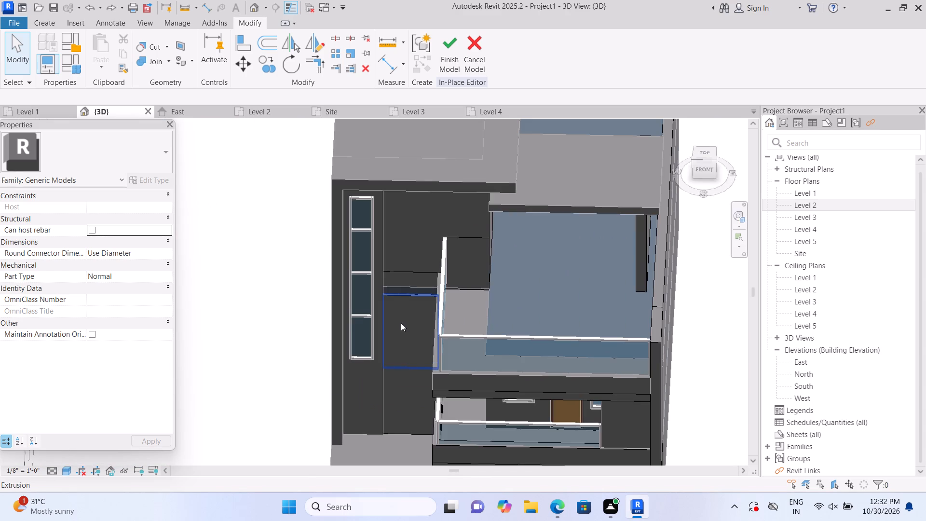
pyautogui.press('Escape')
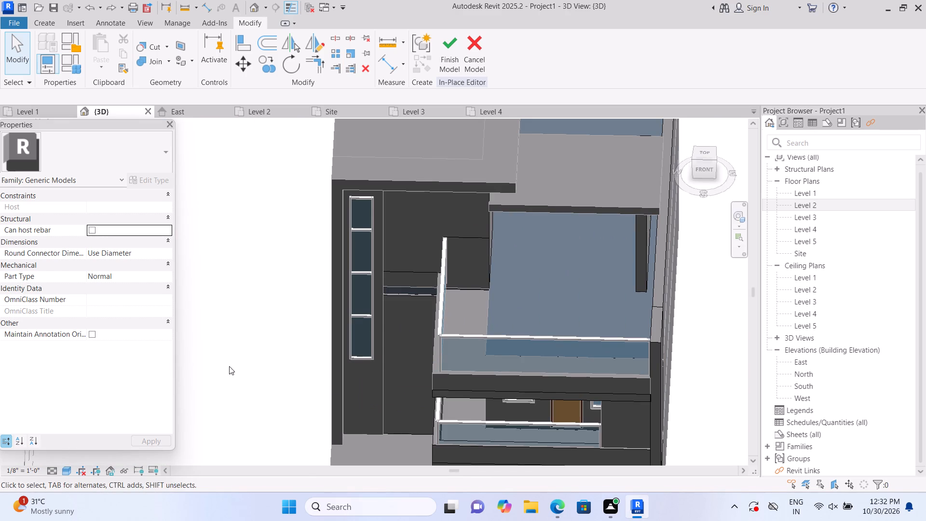
pyautogui.keyDown('shift'); pyautogui.moveTo(228, 366); pyautogui.dragTo(301, 410, button='middle'); pyautogui.keyUp('shift')
pyautogui.moveTo(350, 356); pyautogui.dragTo(253, 214, button='middle')
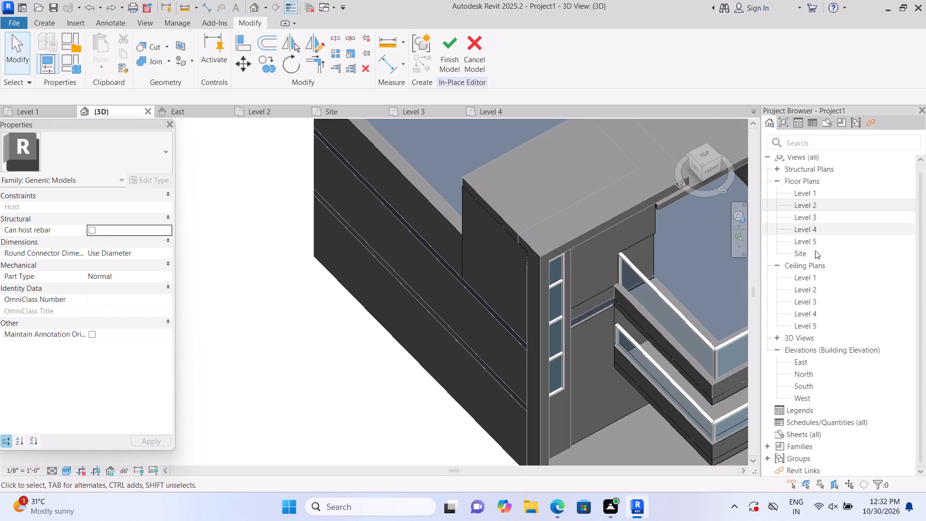
pyautogui.scroll(7, 617, 378)
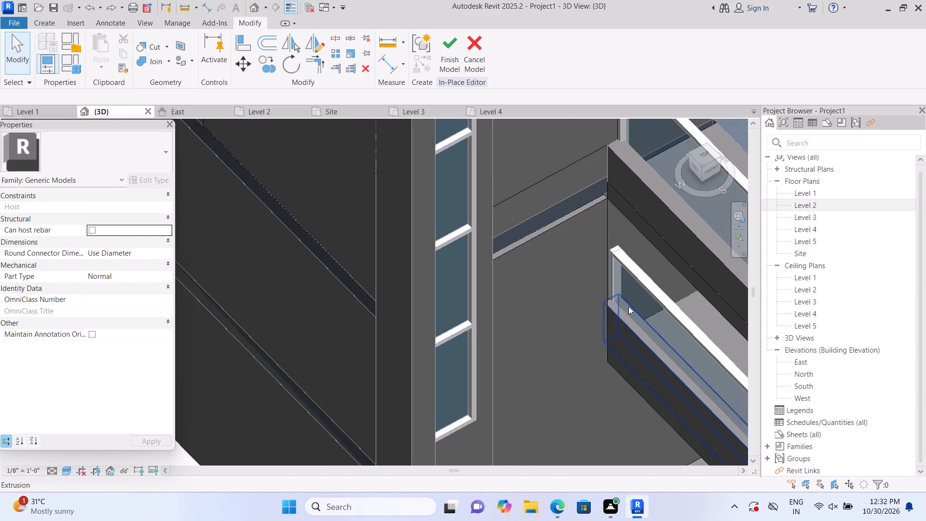
pyautogui.moveTo(564, 310); pyautogui.dragTo(464, 355, button='middle')
pyautogui.scroll(1, 464, 355)
pyautogui.scroll(2, 503, 283)
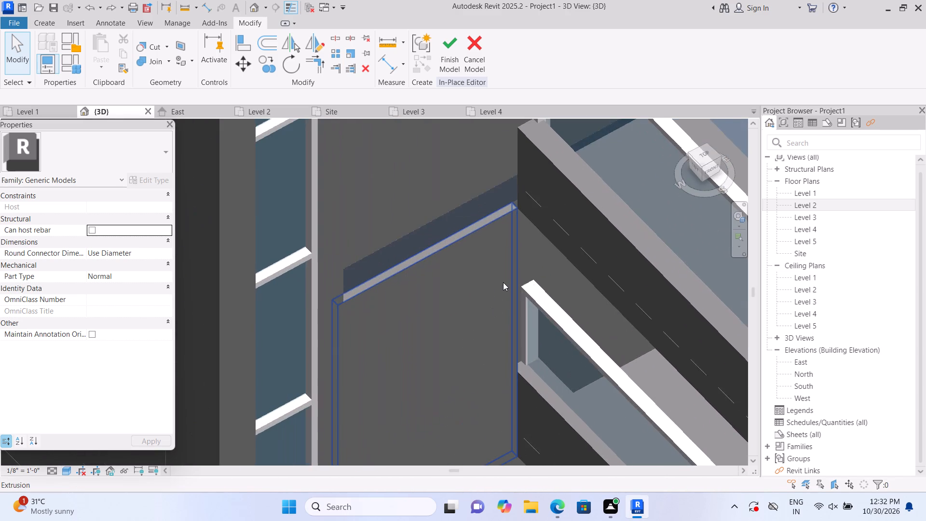
pyautogui.scroll(1, 503, 282)
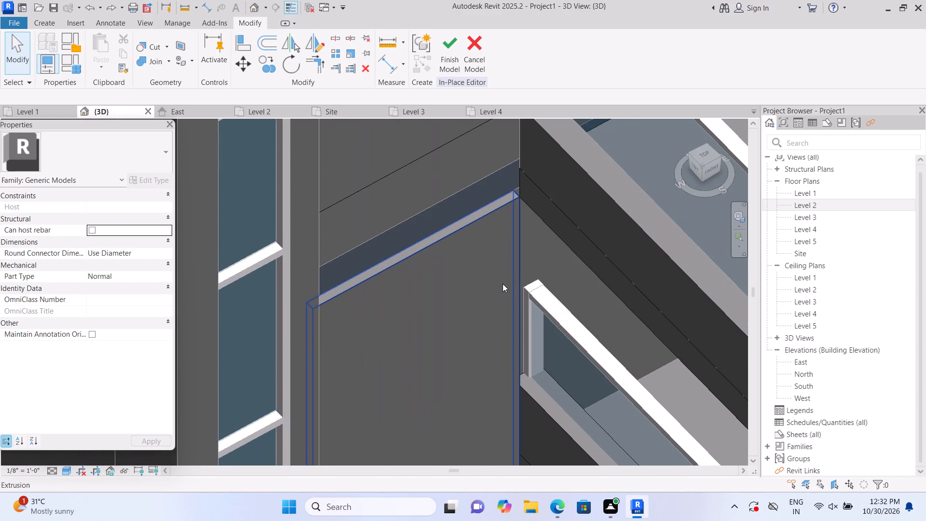
pyautogui.moveTo(494, 298); pyautogui.dragTo(356, 400, button='middle')
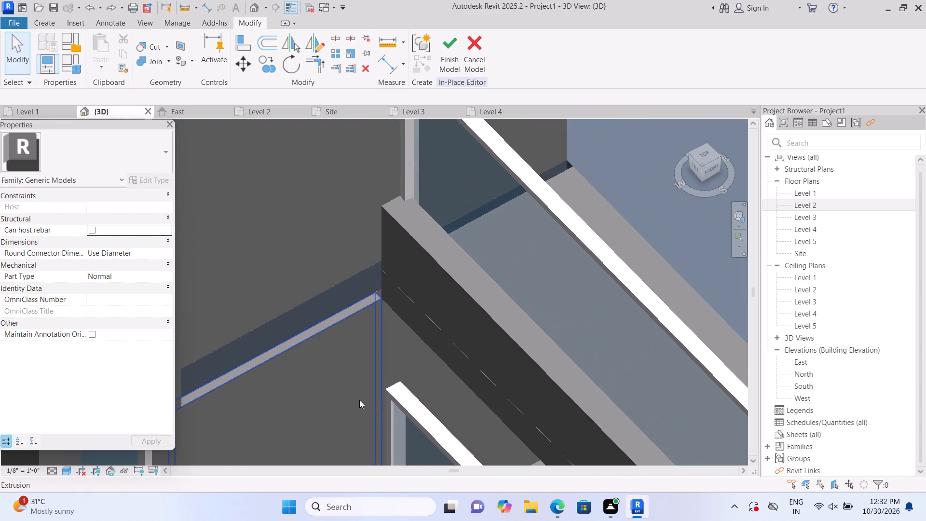
pyautogui.scroll(-8, 361, 399)
pyautogui.scroll(6, 361, 399)
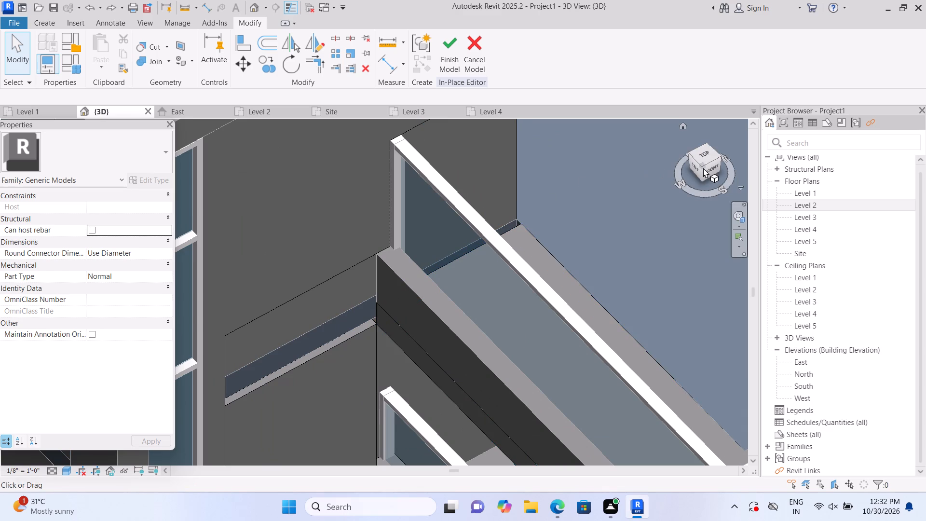
# Review the Level 2, Level 3 and Level 1 floor plans around the tall block's front wall and balcony corner.
pyautogui.doubleClick(807, 204)
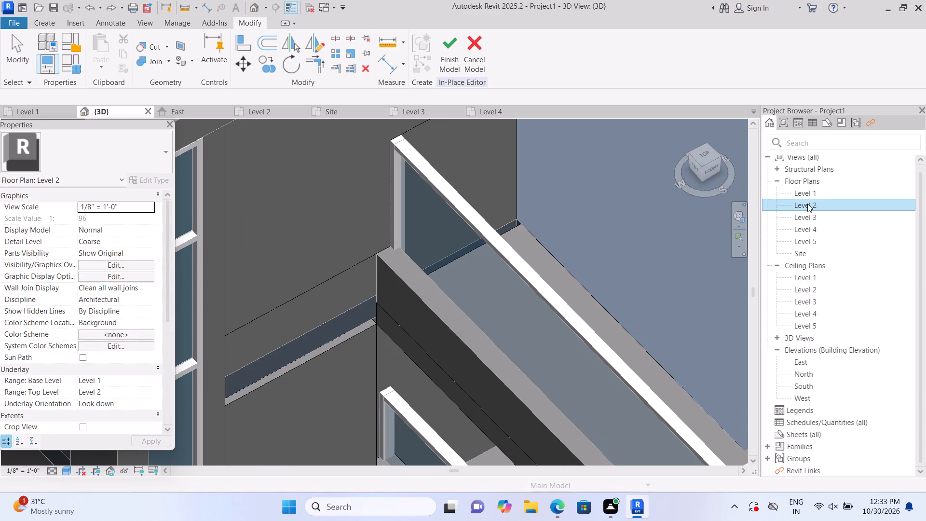
pyautogui.scroll(-3, 601, 258)
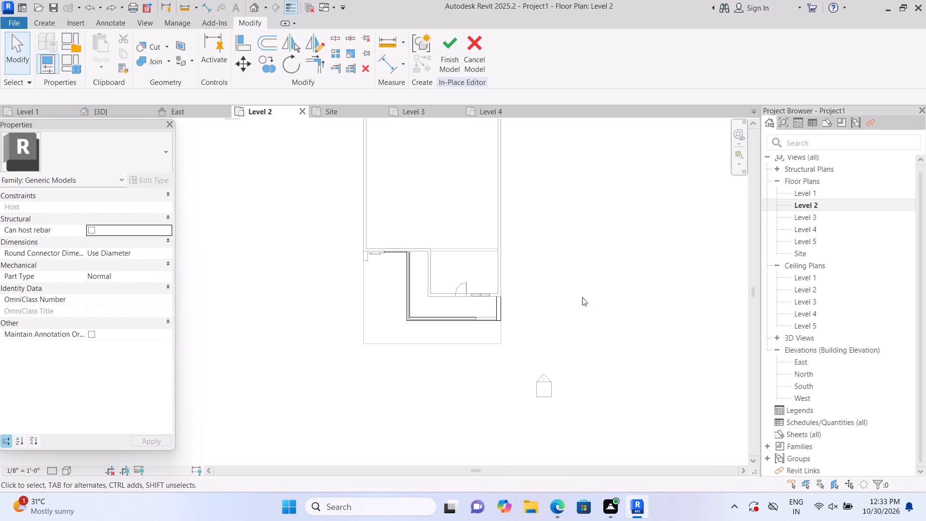
pyautogui.scroll(1, 575, 228)
pyautogui.moveTo(575, 228); pyautogui.dragTo(556, 289, button='middle')
pyautogui.scroll(4, 422, 326)
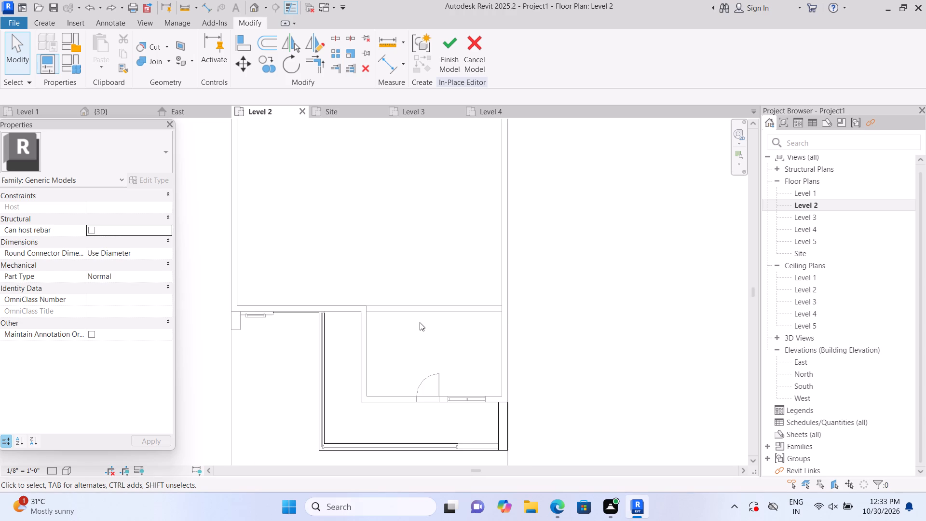
pyautogui.scroll(3, 420, 322)
pyautogui.moveTo(420, 322); pyautogui.dragTo(497, 325, button='middle')
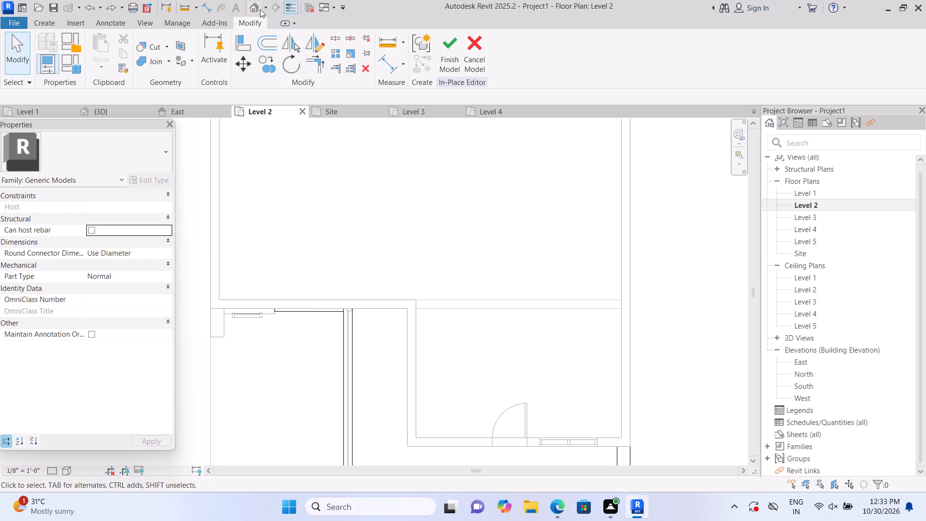
pyautogui.click(260, 9)
pyautogui.scroll(-9, 303, 112)
pyautogui.moveTo(317, 162); pyautogui.dragTo(308, 233, button='middle')
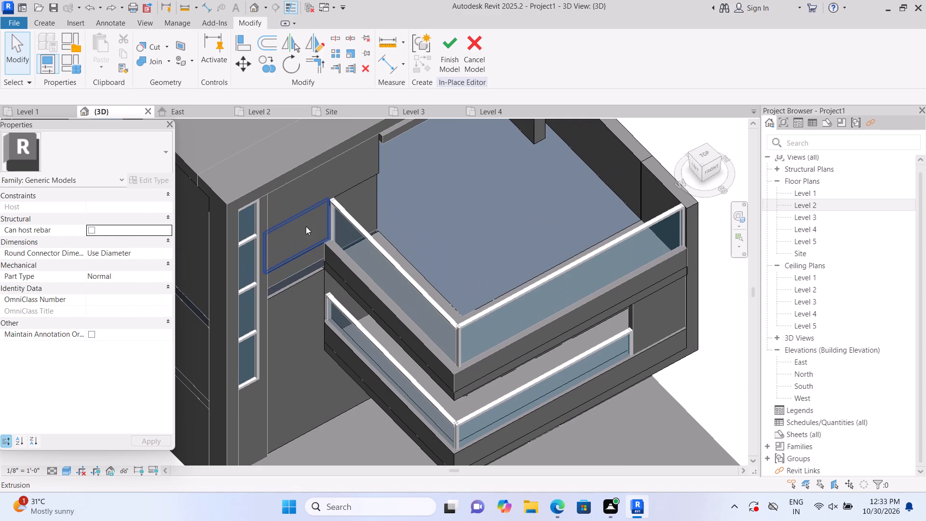
pyautogui.doubleClick(825, 218)
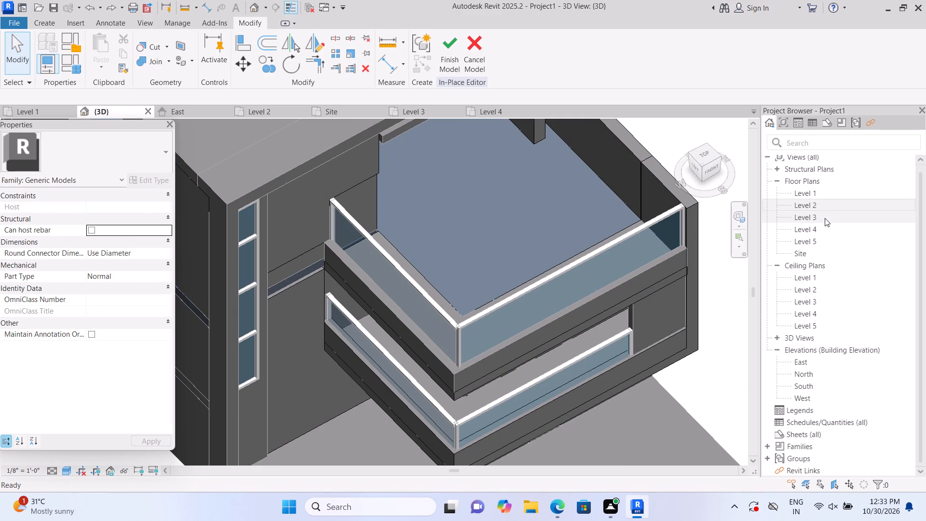
pyautogui.scroll(-5, 458, 261)
pyautogui.moveTo(449, 265); pyautogui.dragTo(414, 288, button='middle')
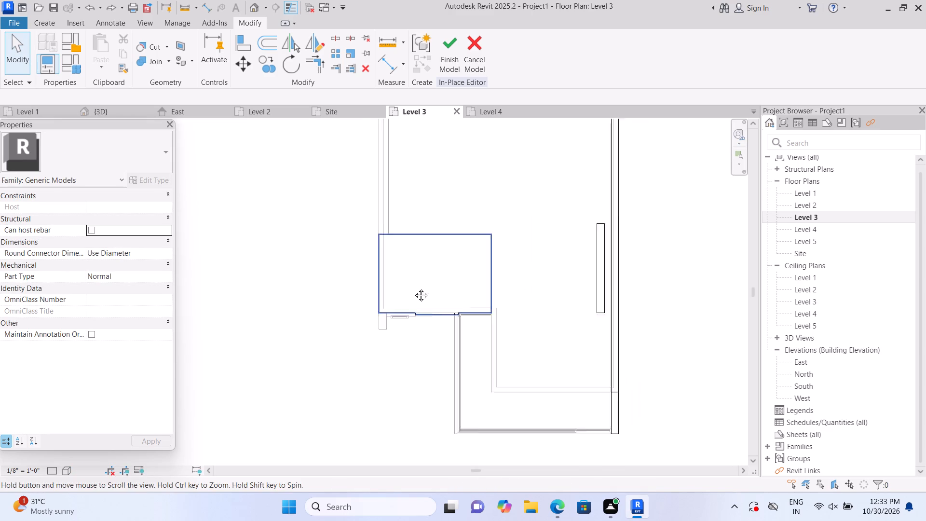
pyautogui.moveTo(414, 288); pyautogui.dragTo(368, 299, button='middle')
pyautogui.scroll(1, 342, 305)
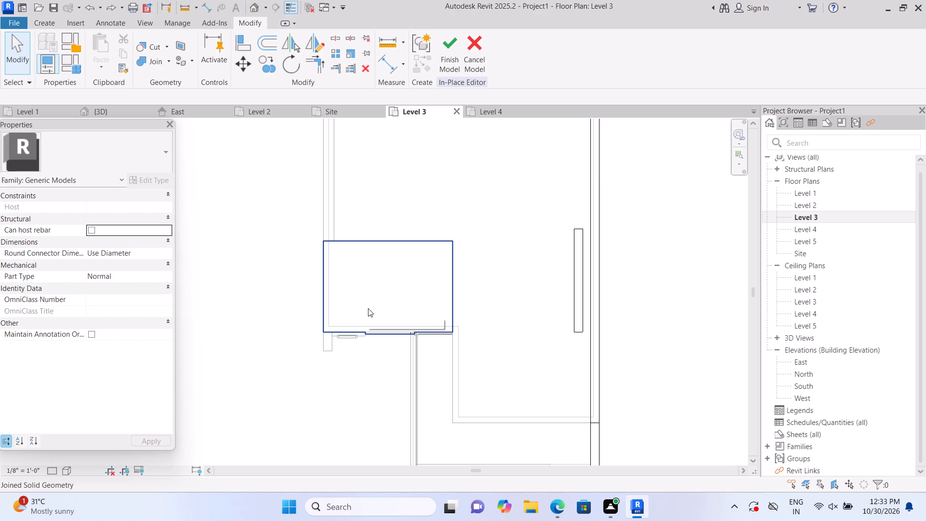
pyautogui.scroll(-6, 406, 316)
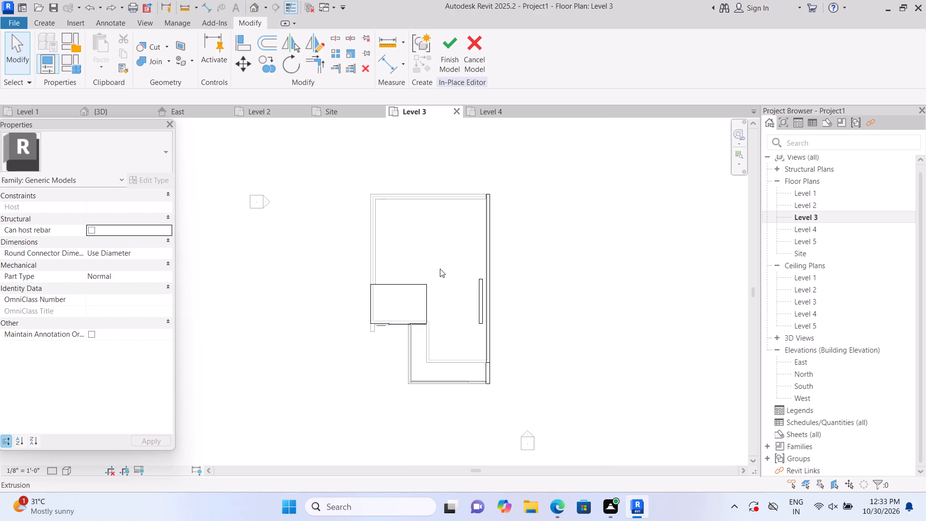
pyautogui.scroll(3, 440, 268)
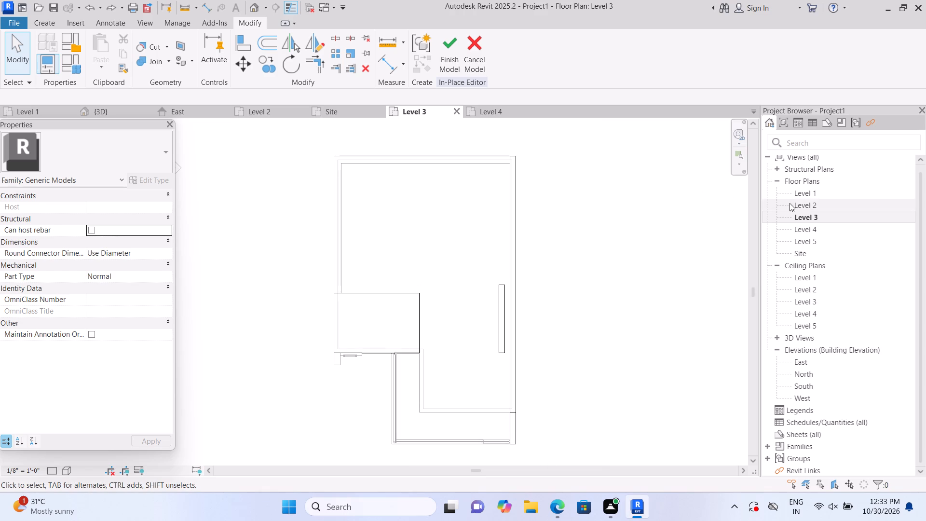
pyautogui.doubleClick(804, 195)
pyautogui.scroll(-3, 643, 266)
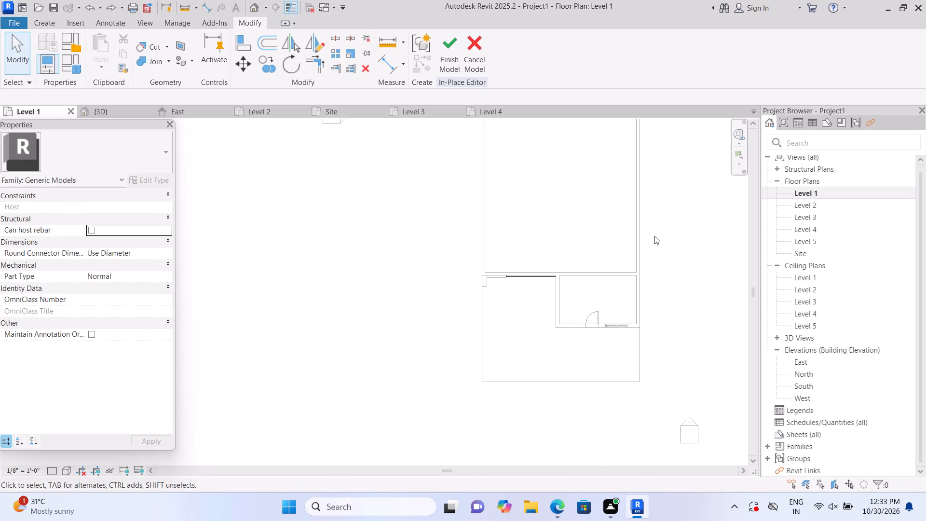
pyautogui.scroll(1, 654, 236)
pyautogui.moveTo(654, 236); pyautogui.dragTo(572, 314, button='middle')
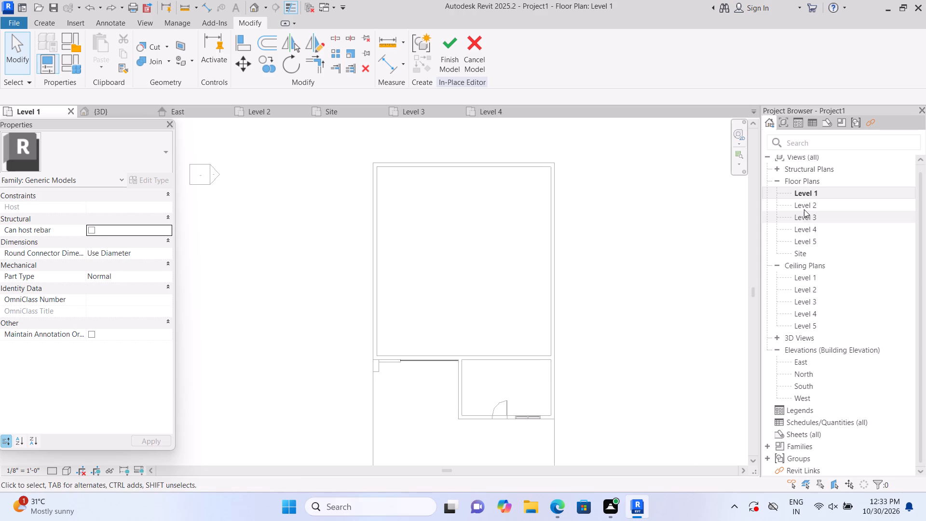
pyautogui.tripleClick(805, 215)
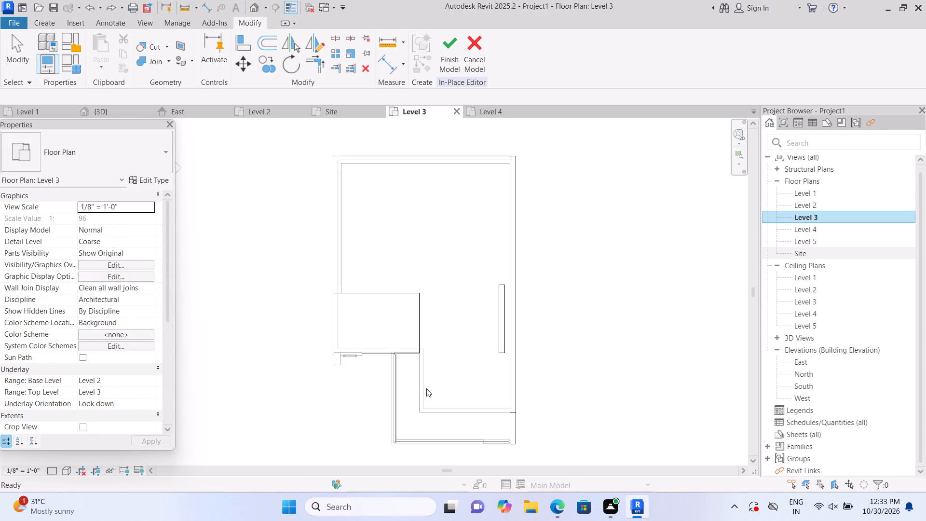
pyautogui.scroll(2, 426, 388)
pyautogui.scroll(1, 437, 345)
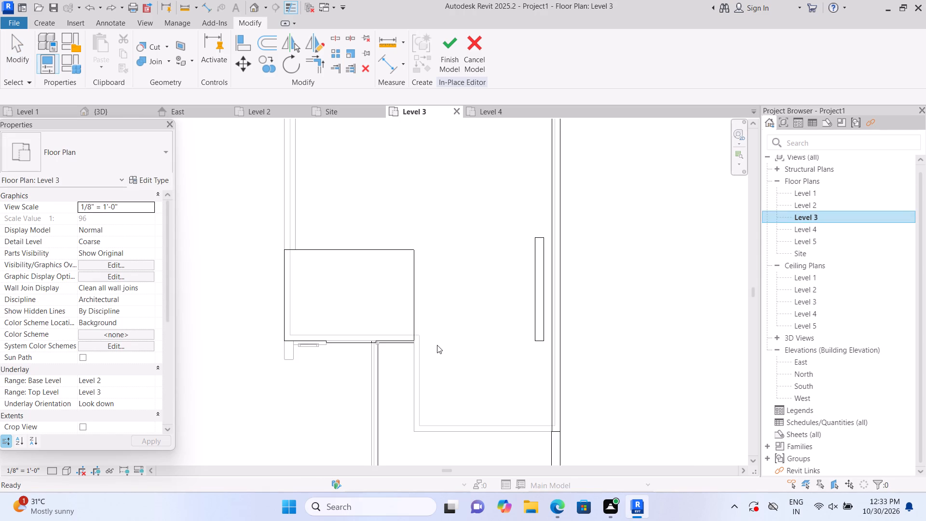
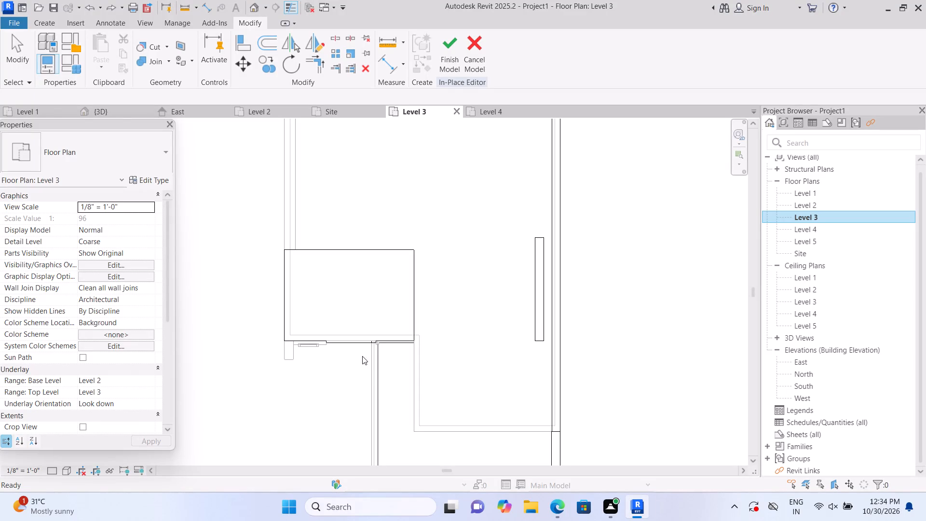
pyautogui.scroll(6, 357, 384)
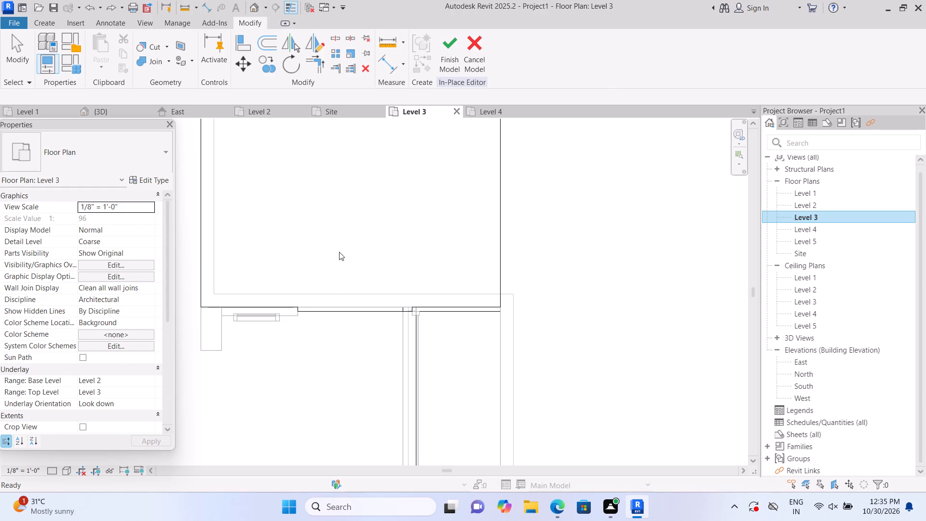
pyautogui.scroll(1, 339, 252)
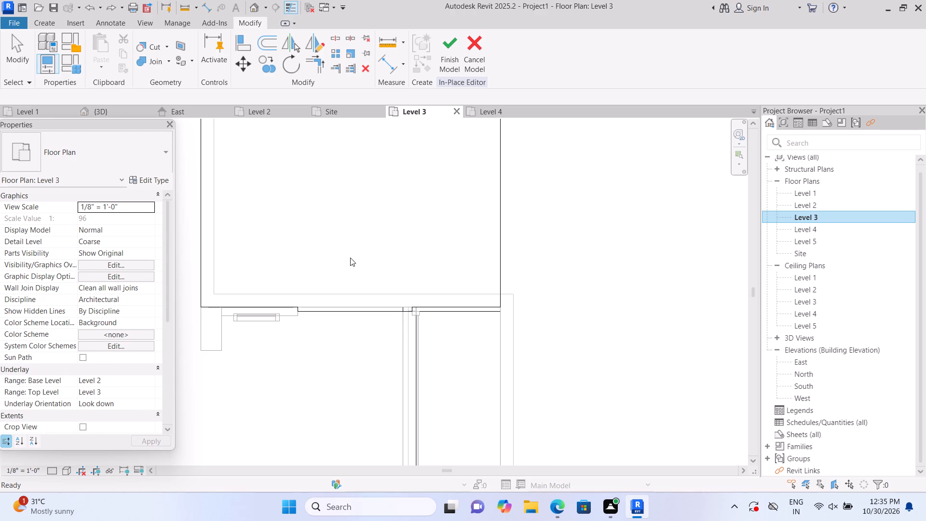
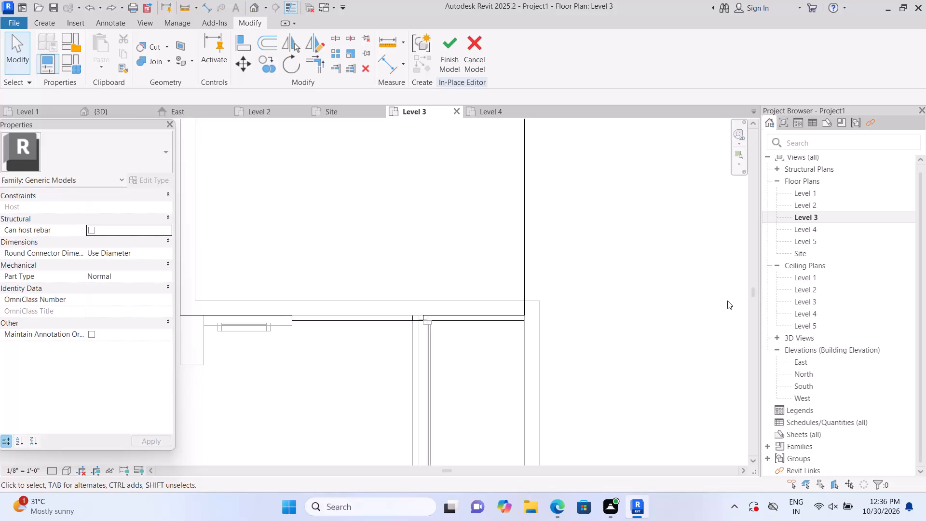
# Examine in 3D the joint between the tall block's wall panels and the roof edge beside the balcony.
pyautogui.scroll(-4, 534, 362)
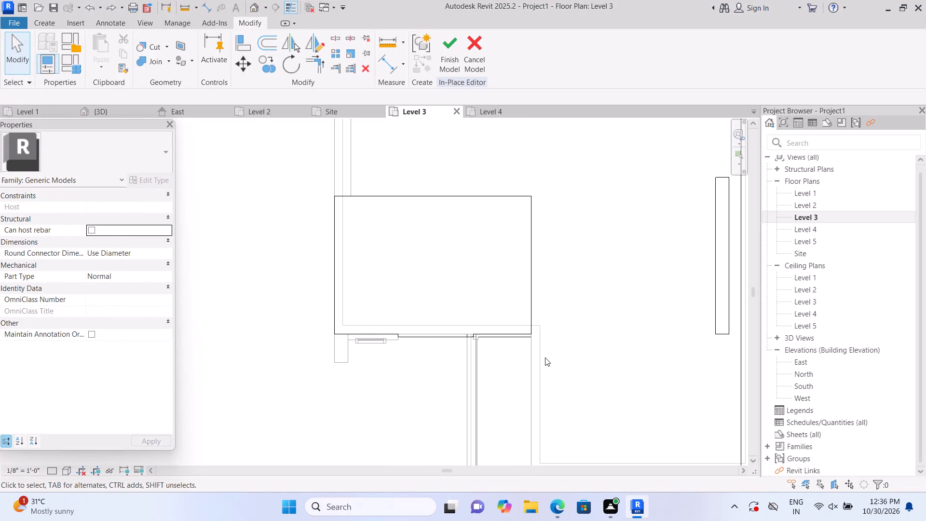
pyautogui.scroll(1, 545, 357)
pyautogui.scroll(-4, 549, 355)
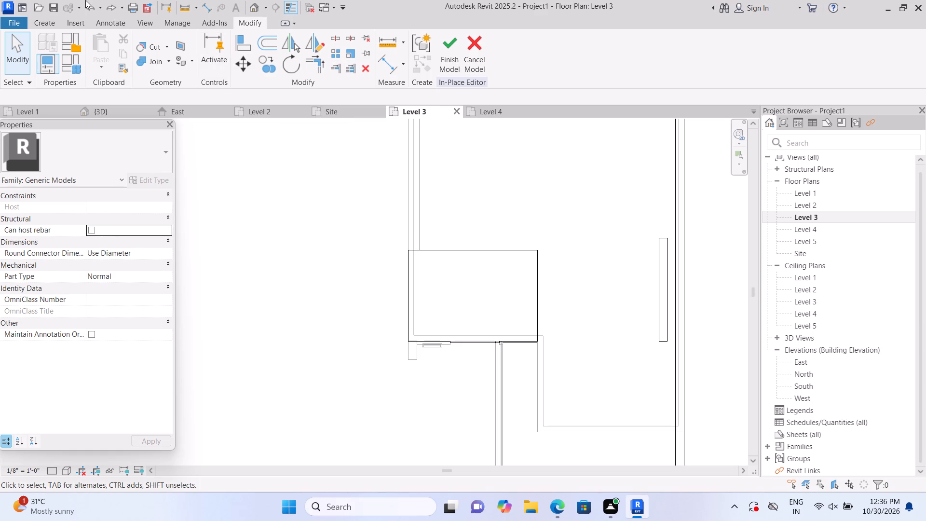
pyautogui.click(253, 10)
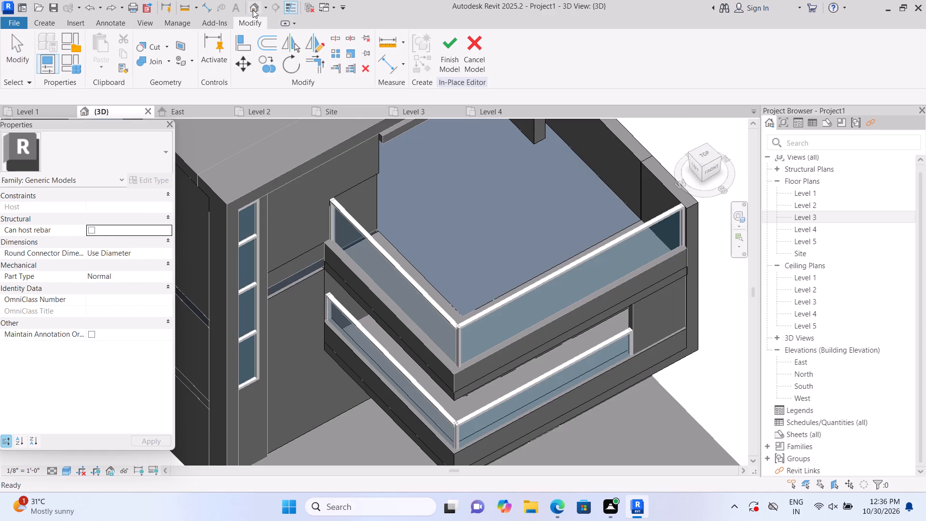
pyautogui.scroll(-2, 299, 257)
pyautogui.scroll(2, 292, 328)
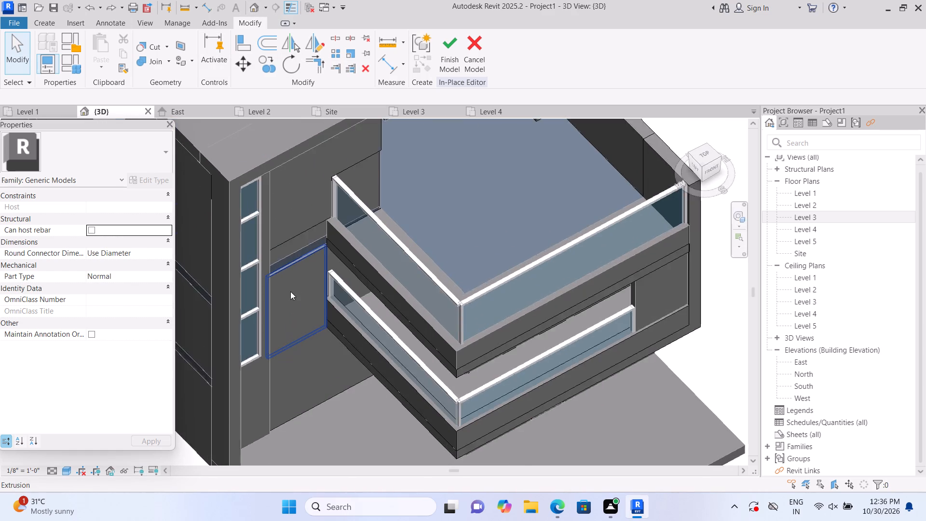
pyautogui.scroll(8, 291, 283)
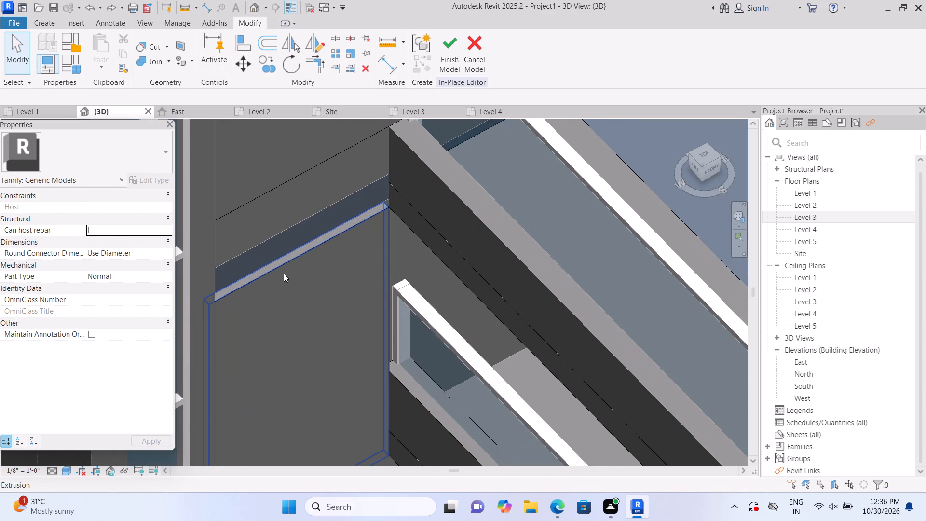
pyautogui.keyDown('shift'); pyautogui.moveTo(319, 367); pyautogui.dragTo(322, 346, button='middle'); pyautogui.keyUp('shift')
pyautogui.keyDown('shift'); pyautogui.moveTo(408, 323); pyautogui.dragTo(439, 358, button='middle'); pyautogui.keyUp('shift')
pyautogui.keyDown('shift'); pyautogui.middleClick(439, 358); pyautogui.keyUp('shift')
pyautogui.scroll(-2, 437, 357)
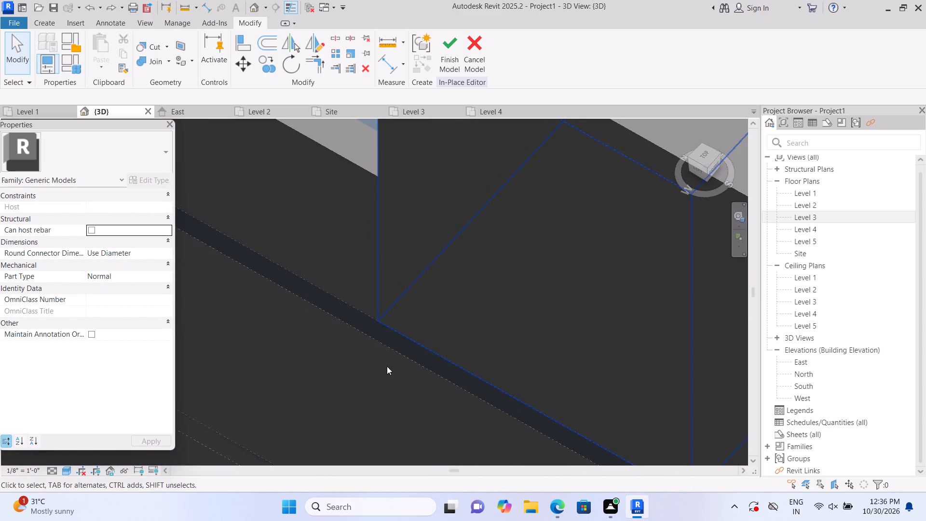
pyautogui.scroll(-8, 387, 366)
pyautogui.keyDown('shift'); pyautogui.moveTo(523, 400); pyautogui.dragTo(477, 394, button='middle'); pyautogui.keyUp('shift')
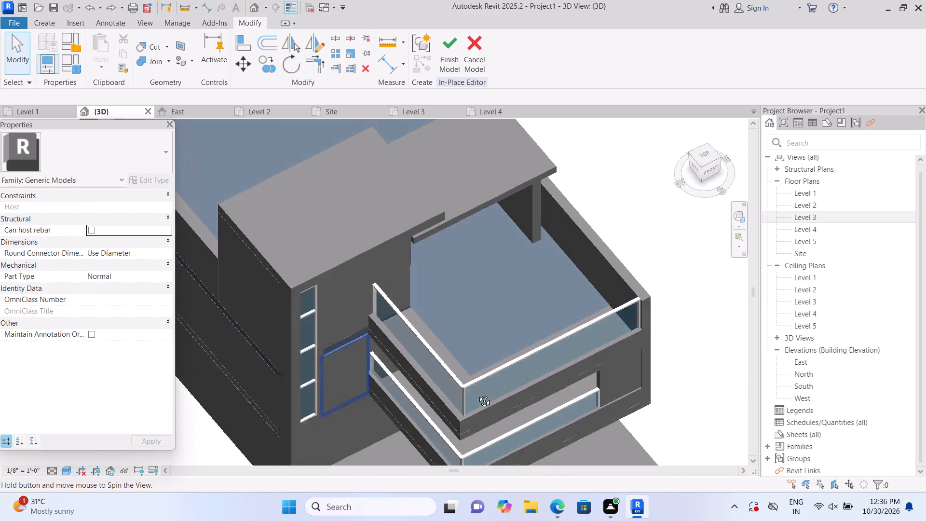
pyautogui.keyDown('shift'); pyautogui.moveTo(477, 394); pyautogui.dragTo(470, 392, button='middle'); pyautogui.keyUp('shift')
pyautogui.scroll(7, 299, 358)
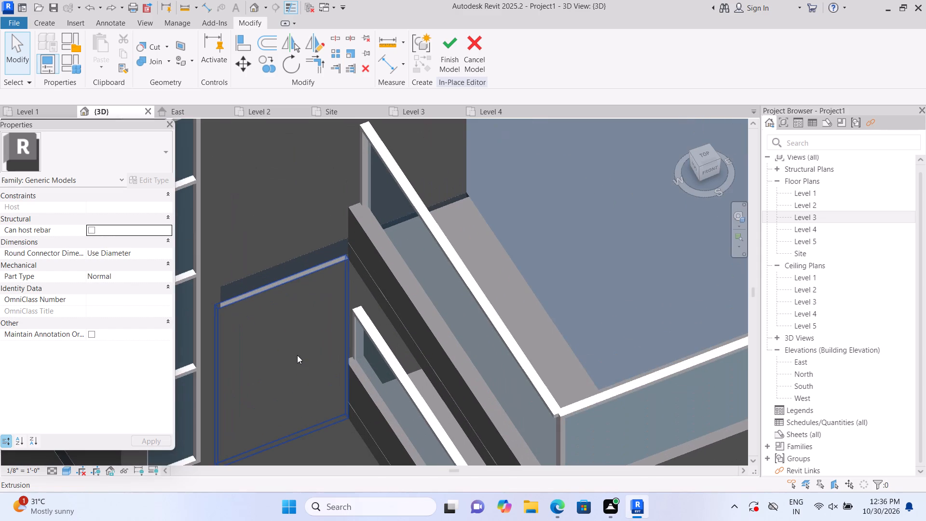
pyautogui.scroll(4, 301, 358)
pyautogui.moveTo(303, 362); pyautogui.dragTo(291, 426, button='middle')
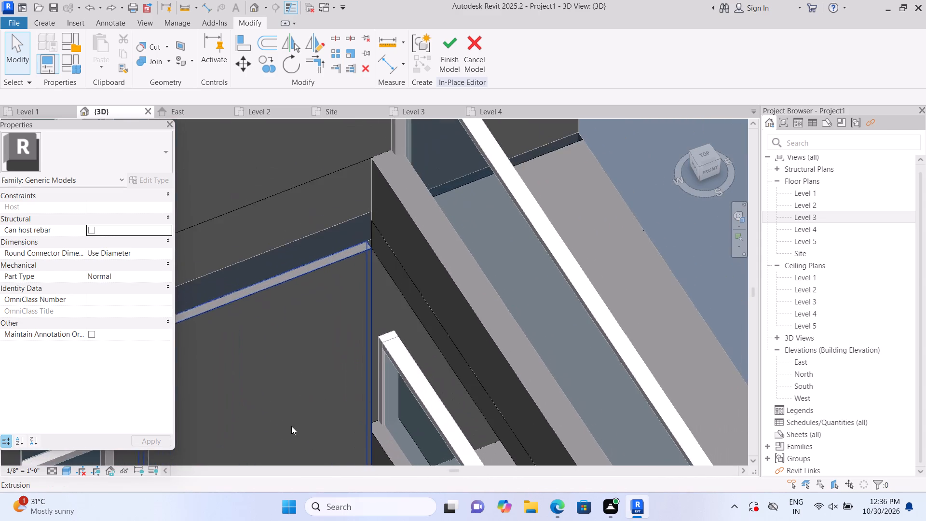
pyautogui.scroll(-3, 291, 426)
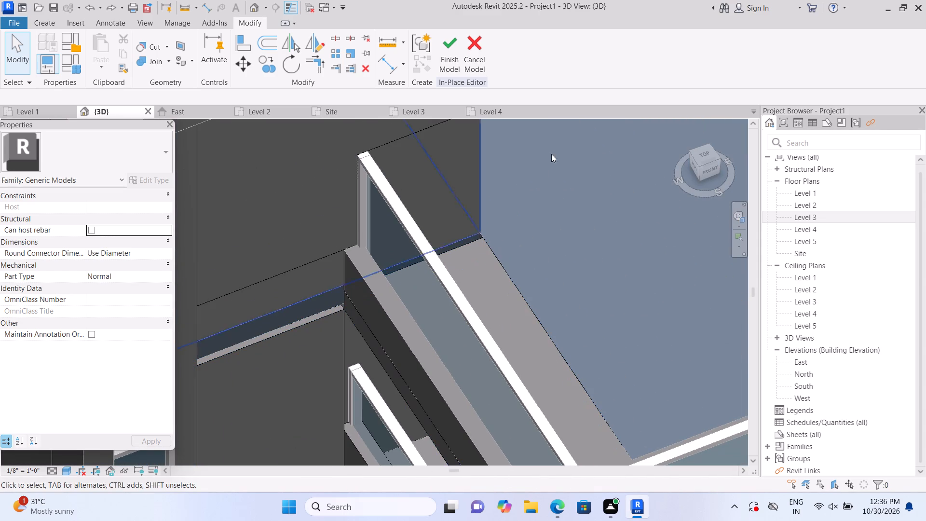
# Finish the in-place model and dismiss the save reminder without saving.
pyautogui.click(452, 61)
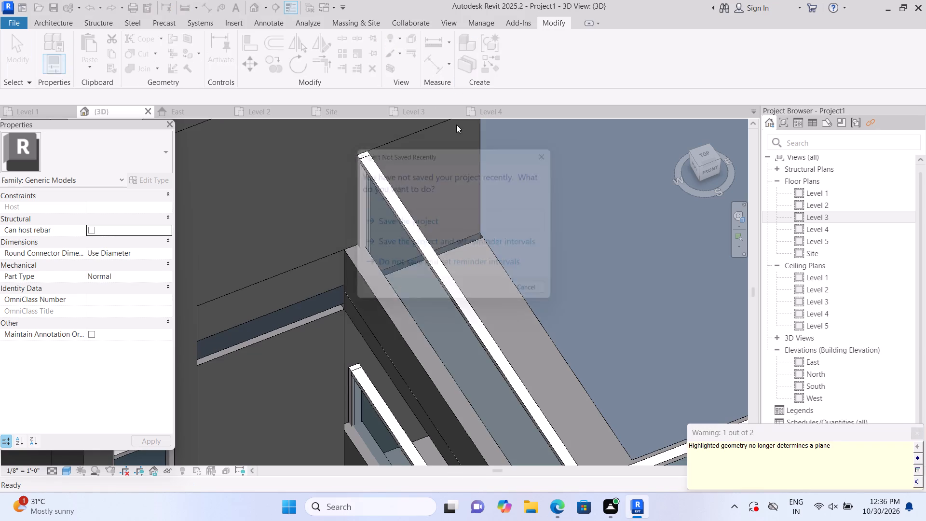
pyautogui.click(554, 153)
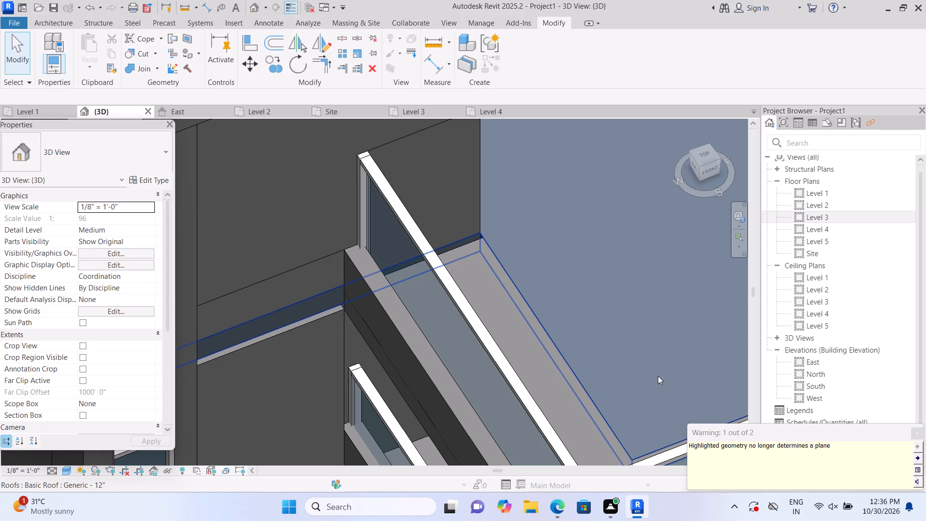
pyautogui.click(914, 436)
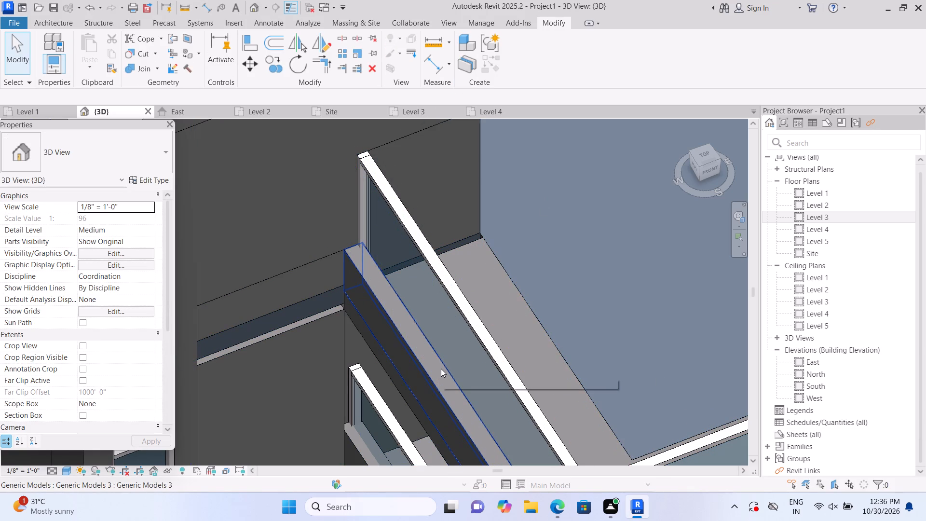
# Delete the in-place edge strip along the outside of the upper balcony's side glass railing.
pyautogui.scroll(1, 441, 369)
pyautogui.click(441, 369)
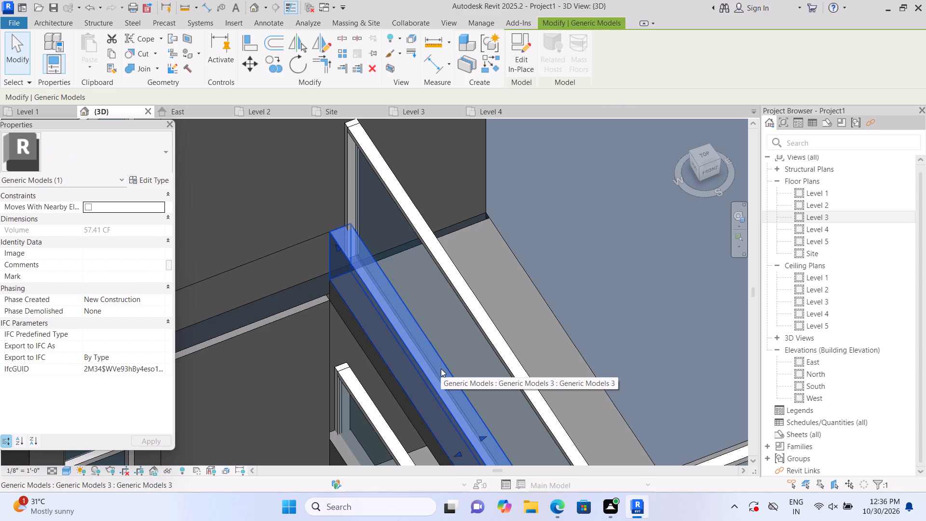
pyautogui.press('Delete')
# Delete the vertical end mullion of the upper balcony's side glass railing where it meets the tall block's wall.
pyautogui.click(414, 326)
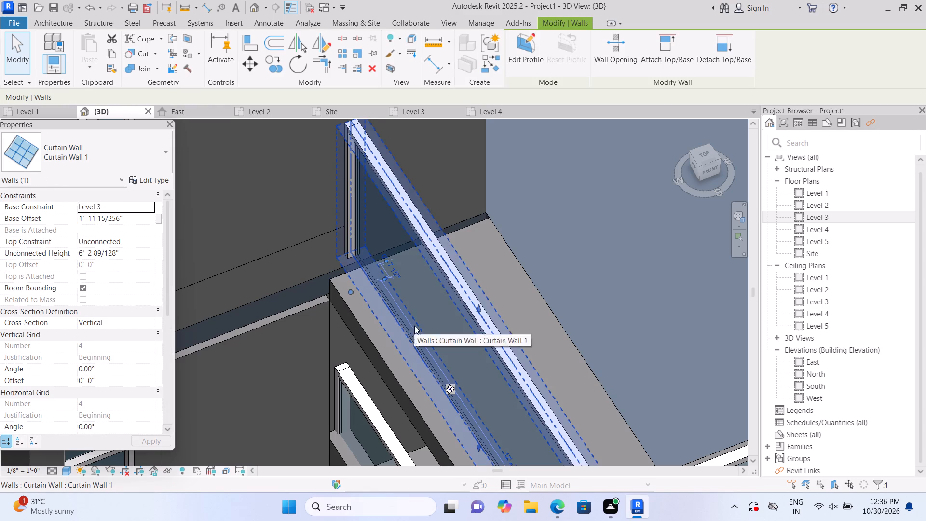
pyautogui.press('Escape')
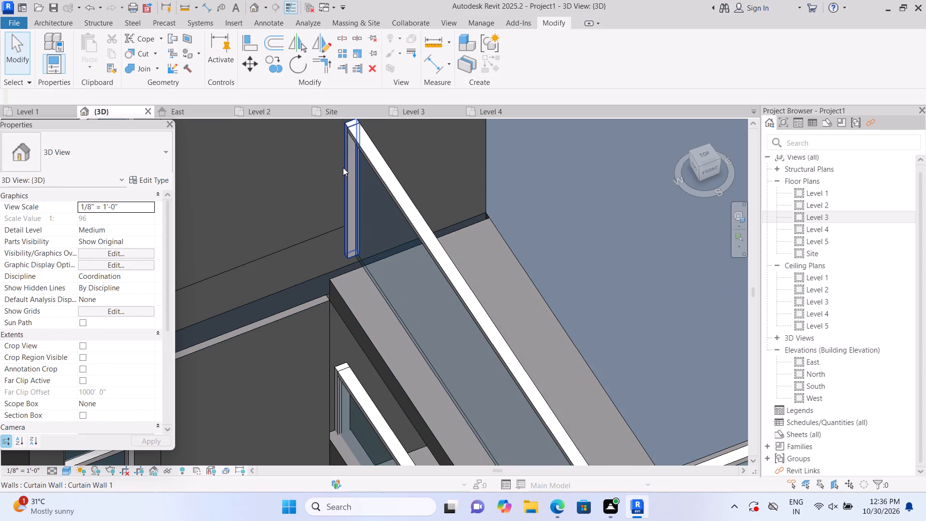
pyautogui.click(349, 173)
pyautogui.press('Delete')
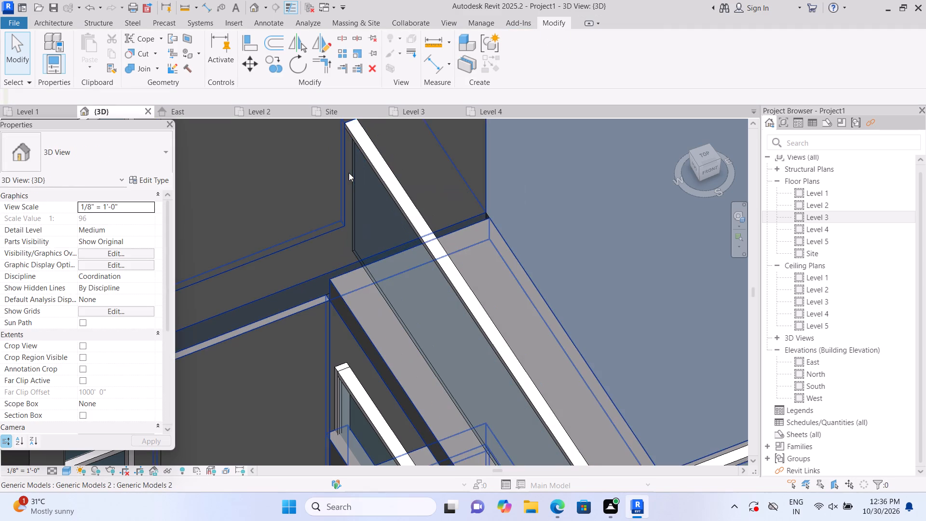
# Select the top 2.5" x 5" rectangular mullion of the upper balcony's side glass railing.
pyautogui.click(372, 156)
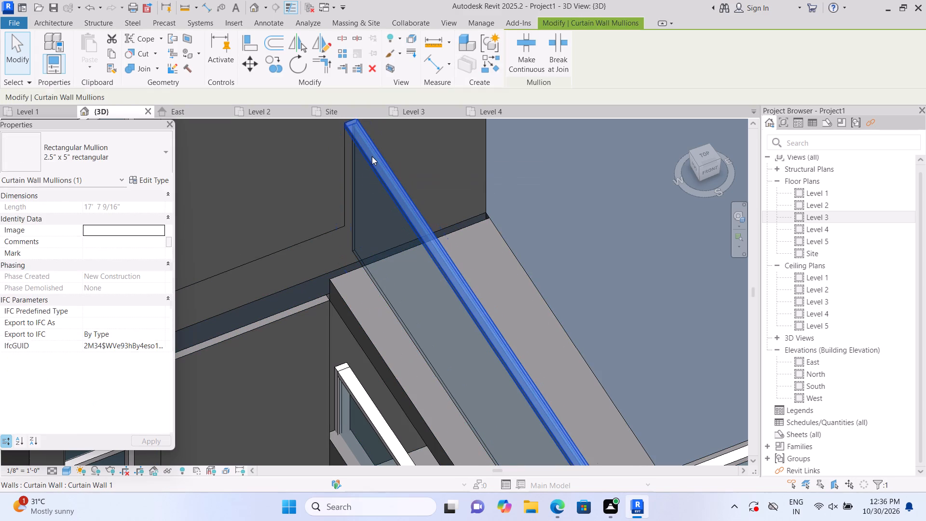
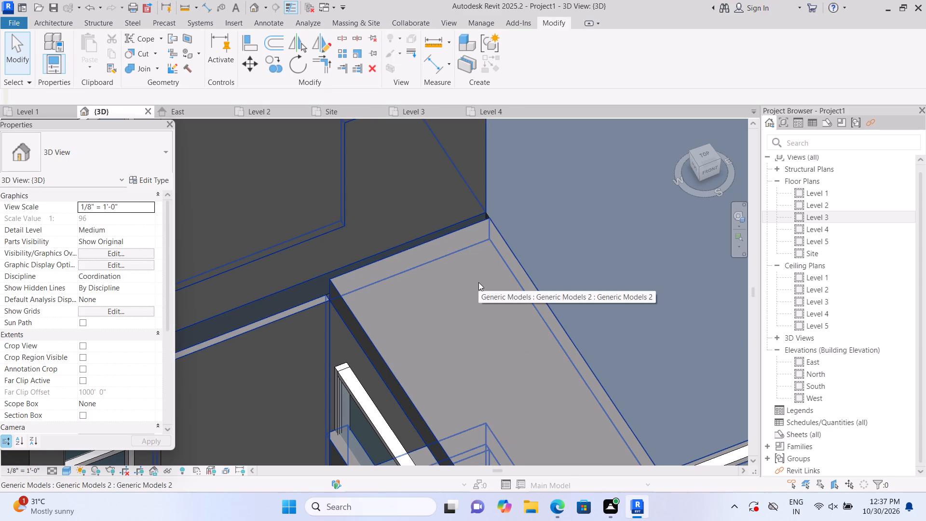
# Examine the in-place generic model slab beside the upper balcony's side glass railing, where it meets the tall block's wall.
pyautogui.scroll(-4, 478, 282)
pyautogui.scroll(2, 477, 334)
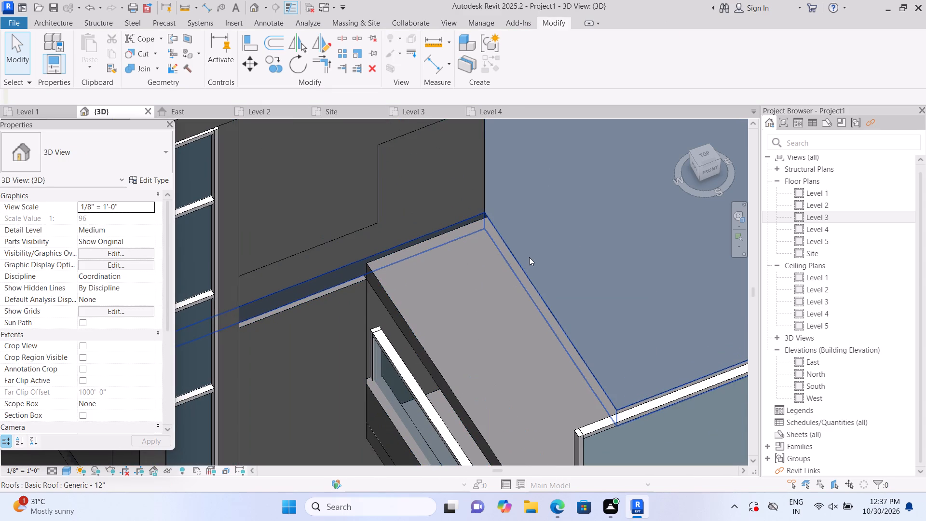
pyautogui.press('Escape')
pyautogui.click(469, 301)
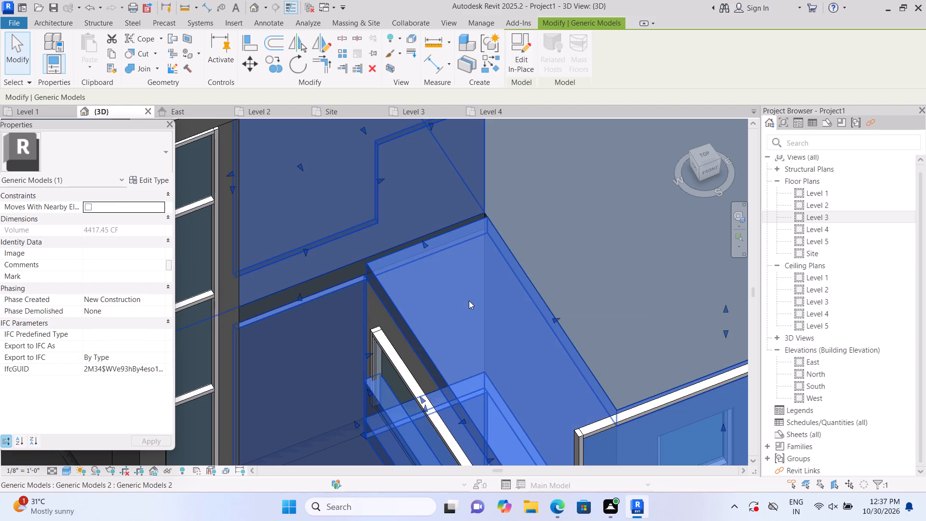
pyautogui.press('Escape')
pyautogui.scroll(1, 365, 428)
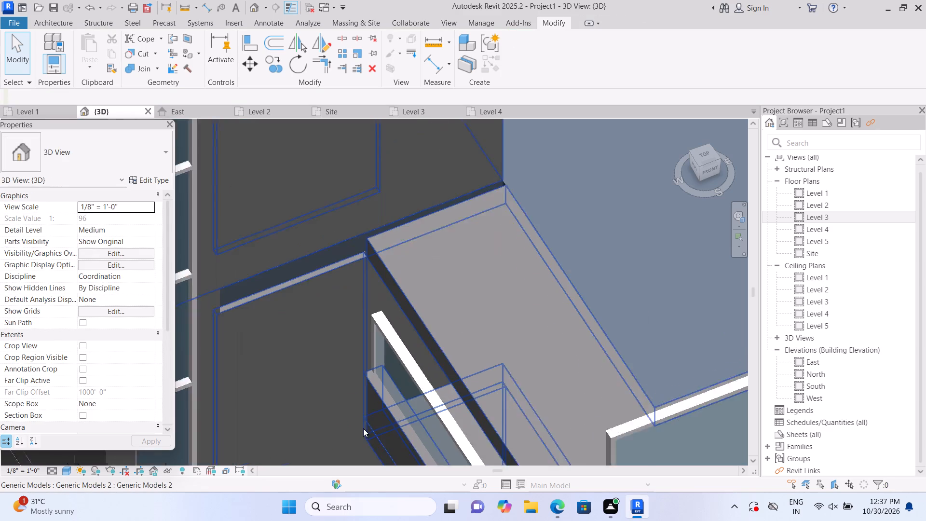
pyautogui.scroll(3, 363, 428)
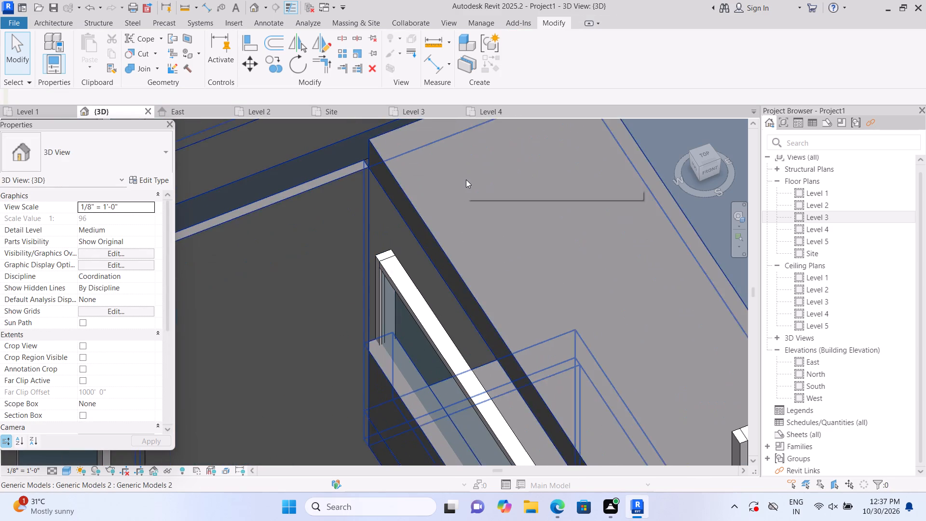
pyautogui.click(466, 179)
pyautogui.press('Escape')
pyautogui.scroll(-4, 466, 179)
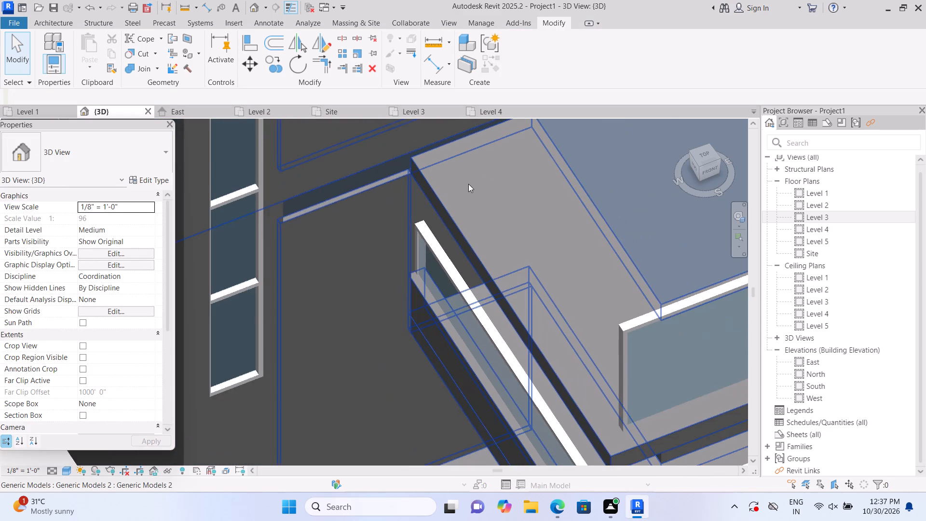
pyautogui.moveTo(475, 191); pyautogui.dragTo(491, 314, button='middle')
pyautogui.scroll(1, 489, 309)
pyautogui.press('Escape')
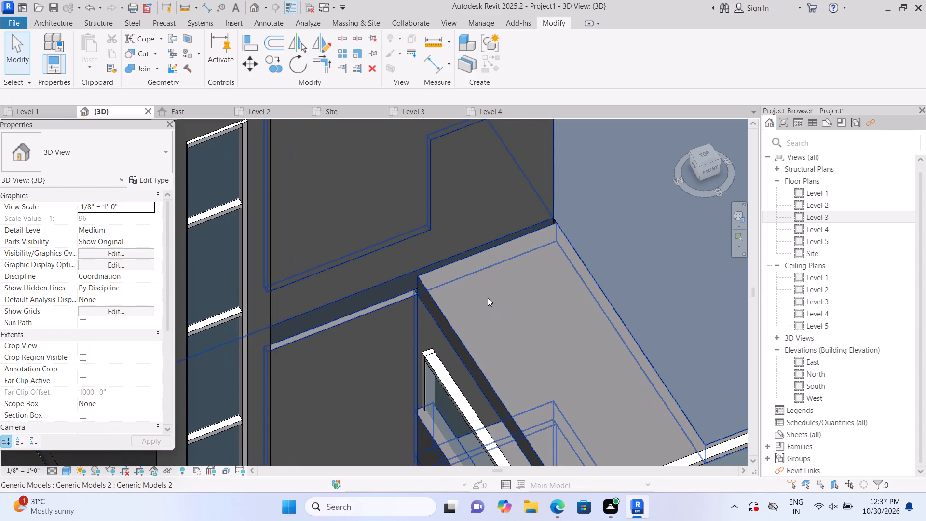
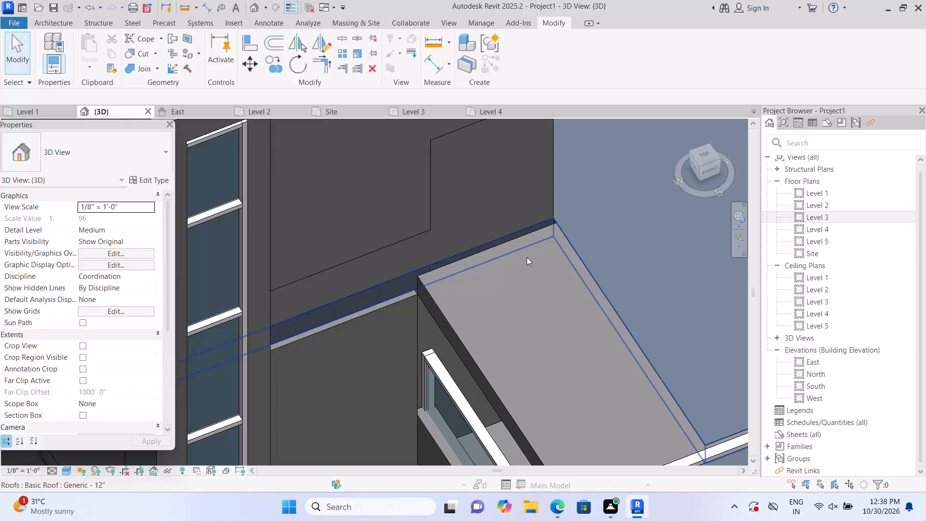
# Open the in-place generic model for editing and select its slab extrusion beside the upper balcony's glass railing.
pyautogui.scroll(2, 519, 248)
pyautogui.scroll(-5, 509, 310)
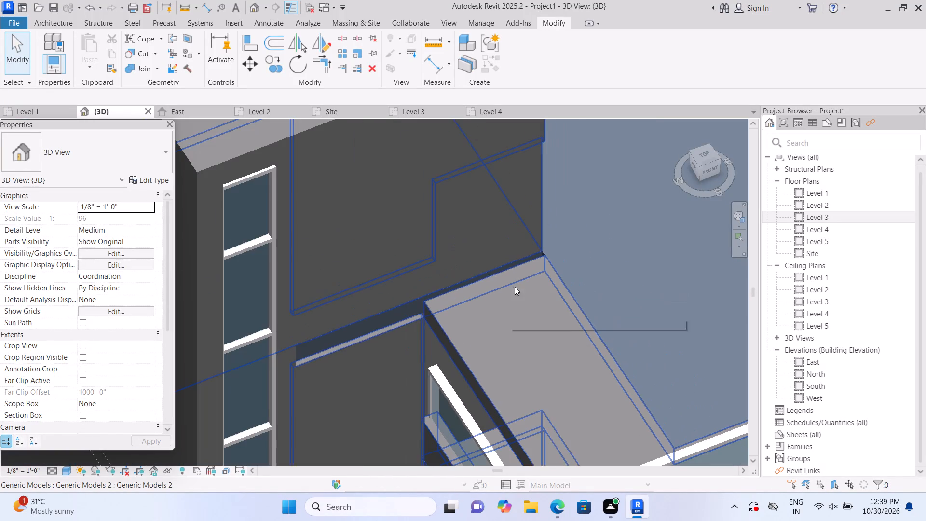
pyautogui.click(506, 311)
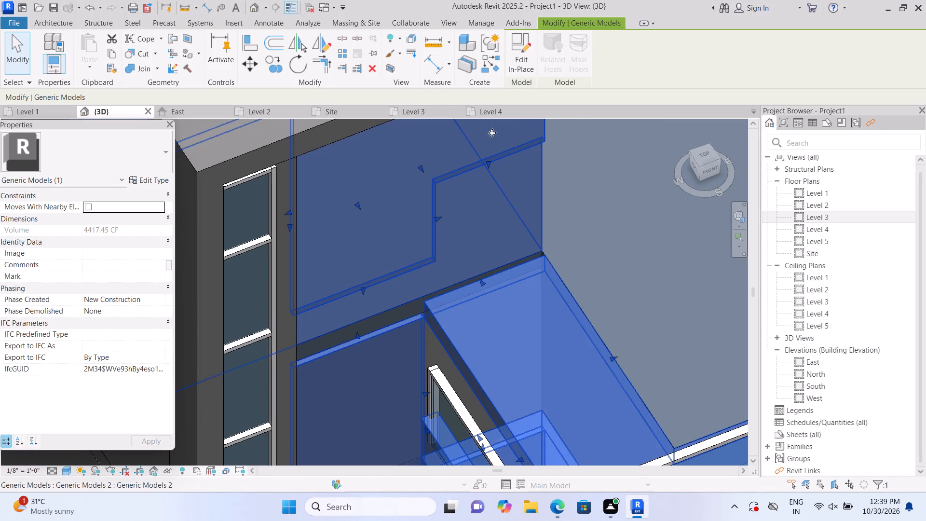
pyautogui.click(525, 68)
pyautogui.click(526, 343)
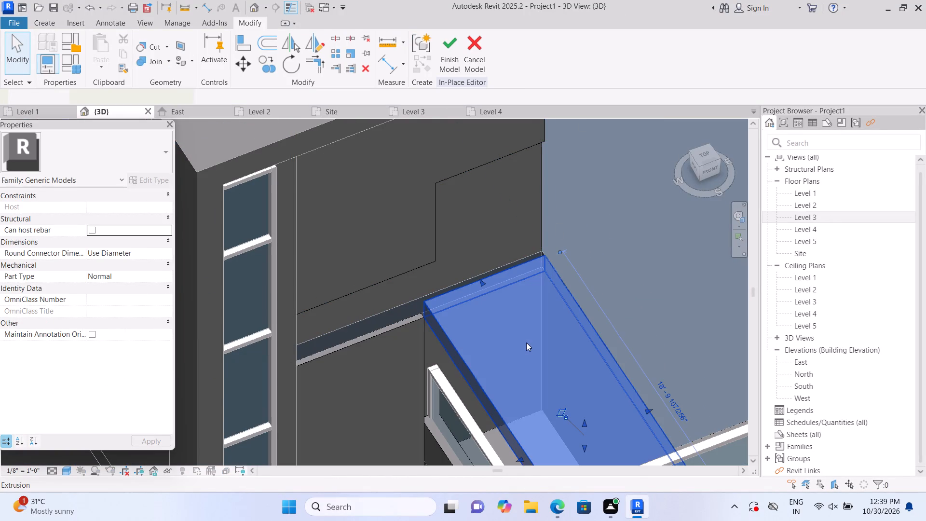
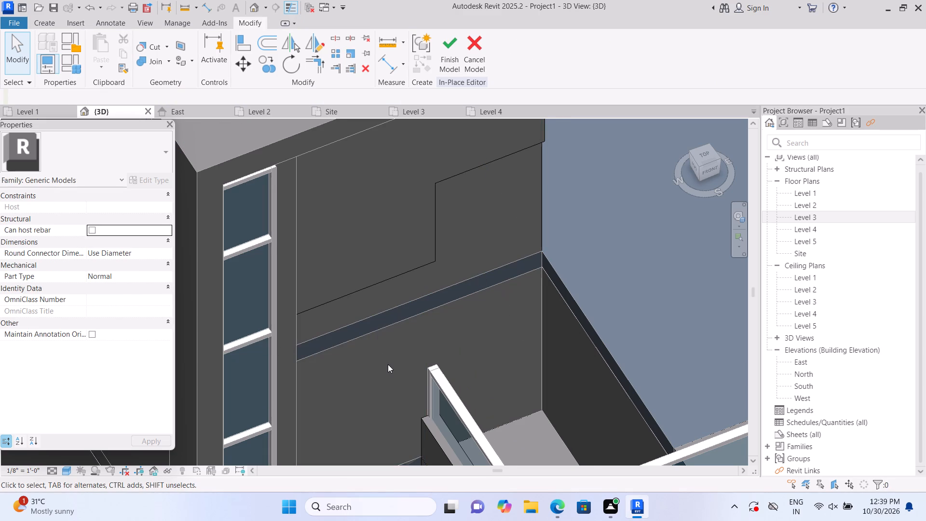
# Create a 3" deep extrusion on the roof edge's front plane, about 6'-8 3/4" by 2'-3", between the tall window strip and the balcony railing.
pyautogui.scroll(1, 388, 364)
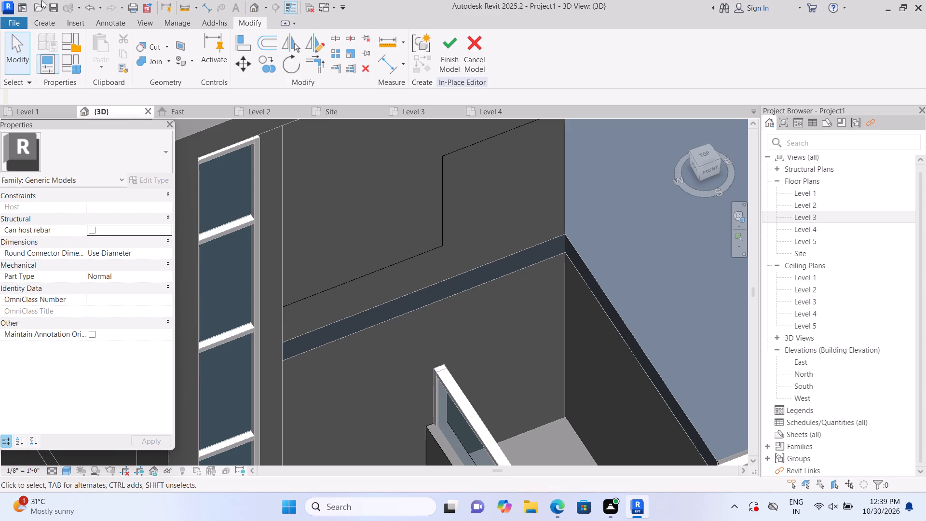
pyautogui.click(45, 22)
pyautogui.click(107, 64)
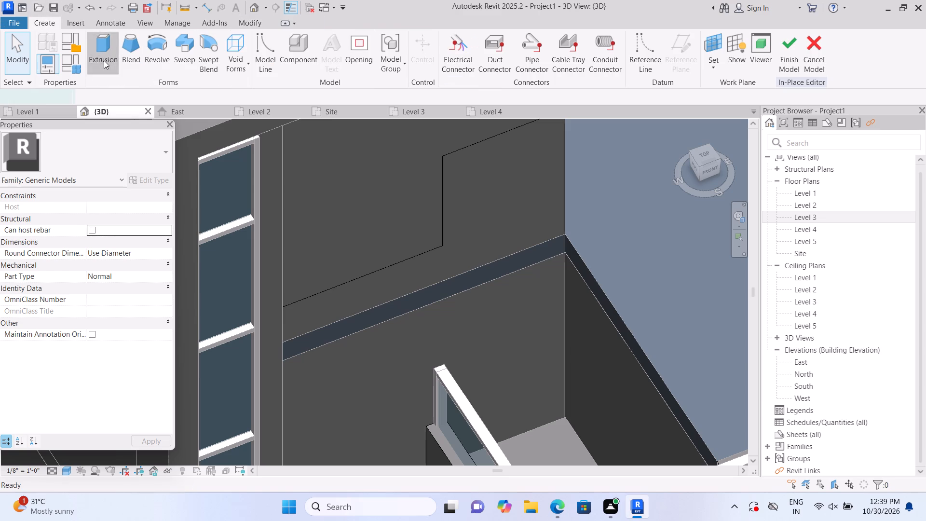
pyautogui.click(624, 71)
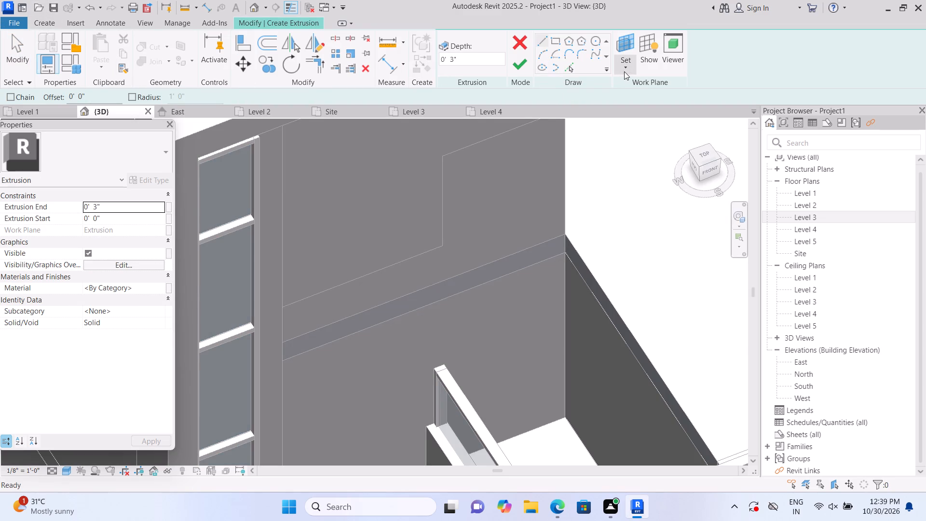
pyautogui.click(639, 105)
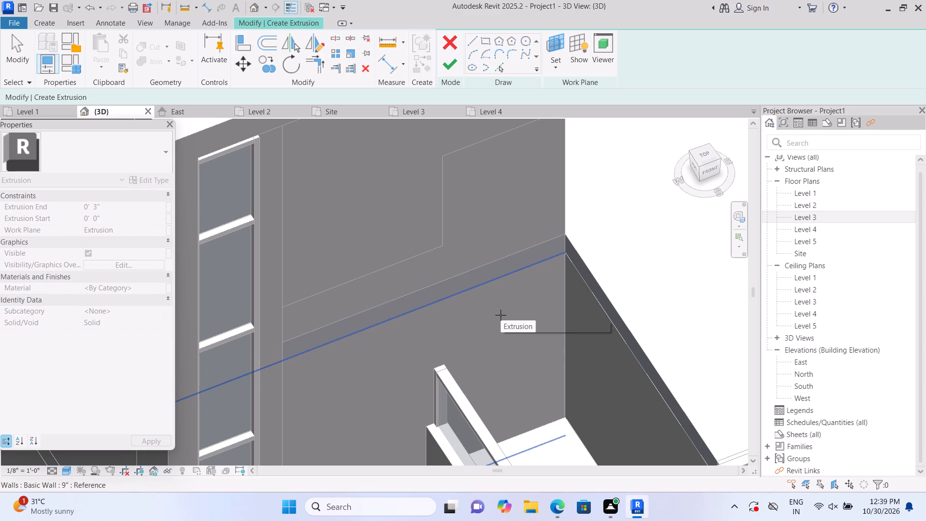
pyautogui.click(500, 265)
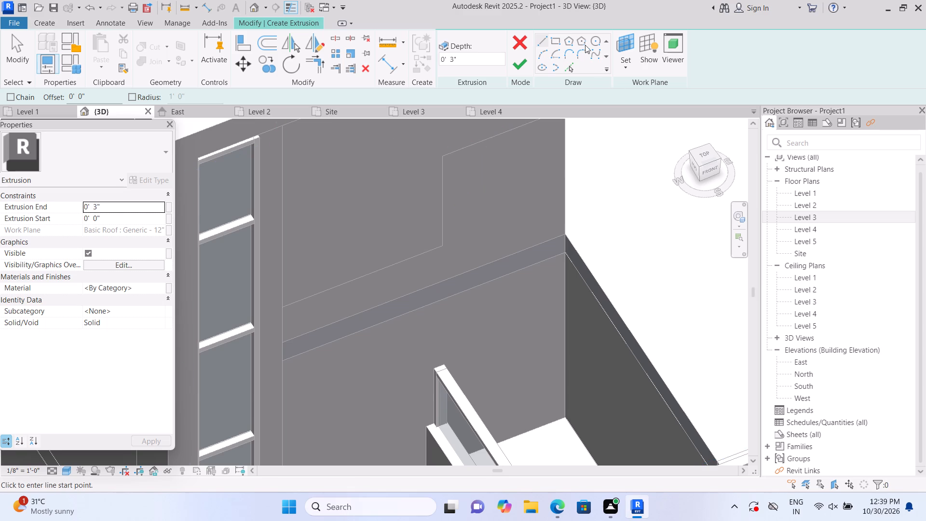
pyautogui.click(557, 40)
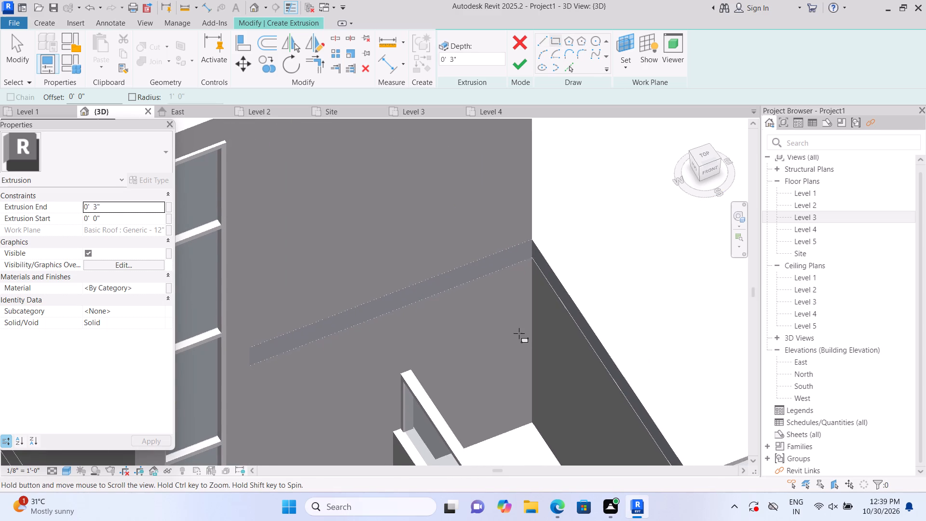
pyautogui.keyDown('shift'); pyautogui.moveTo(513, 342); pyautogui.dragTo(499, 344, button='middle'); pyautogui.keyUp('shift')
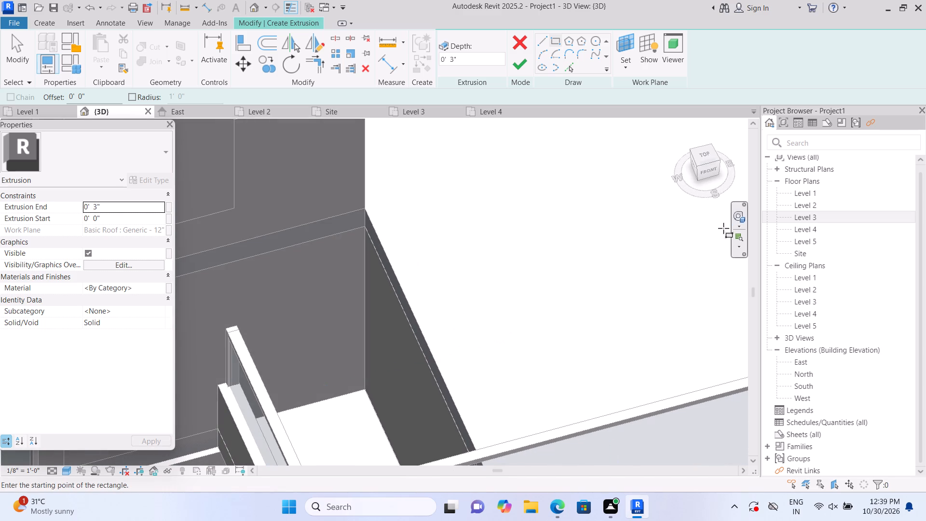
pyautogui.click(706, 169)
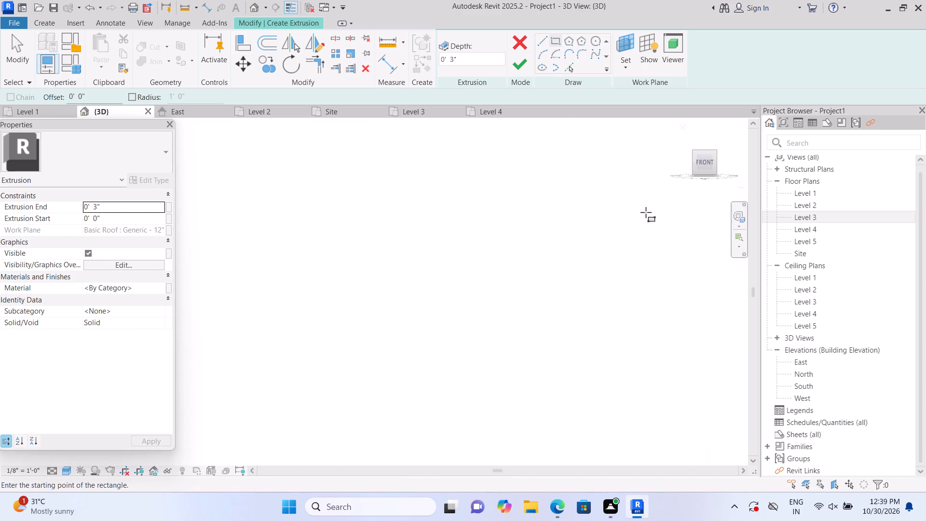
pyautogui.scroll(9, 328, 296)
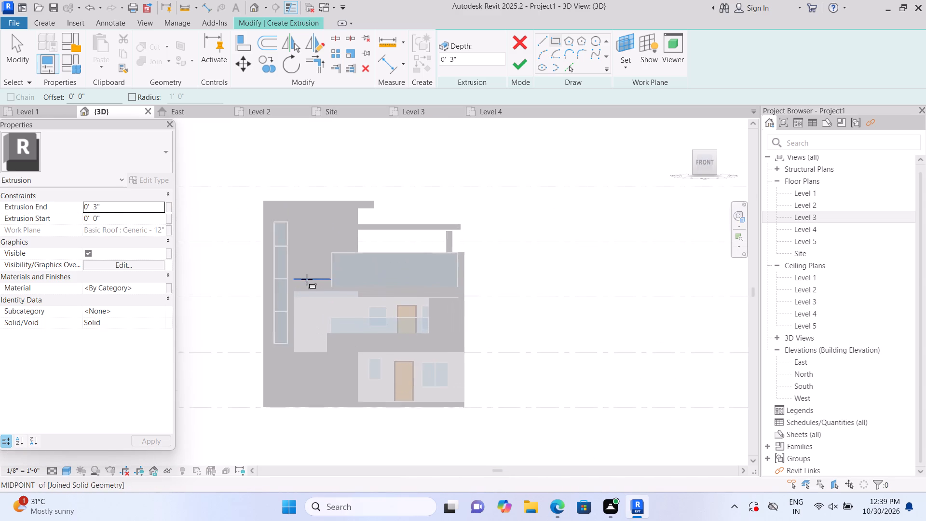
pyautogui.scroll(6, 307, 279)
pyautogui.moveTo(314, 278); pyautogui.dragTo(351, 352, button='middle')
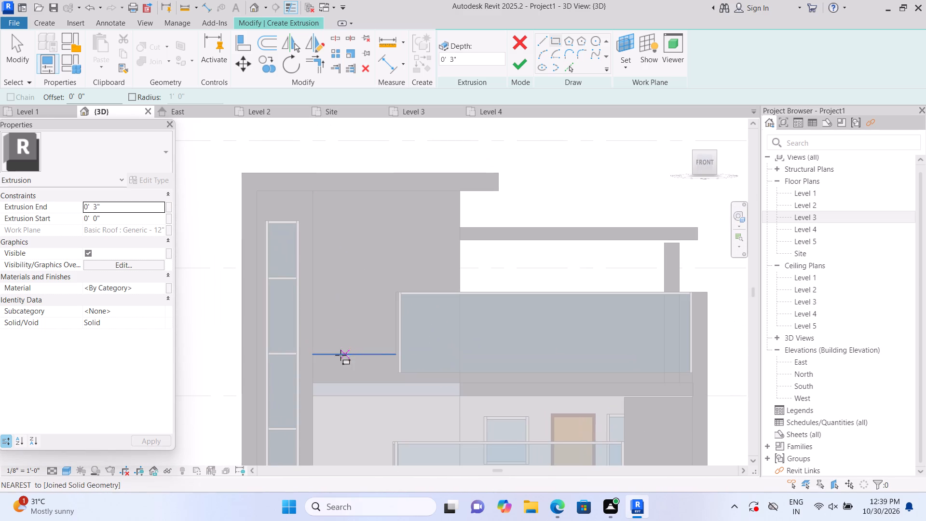
pyautogui.scroll(1, 302, 387)
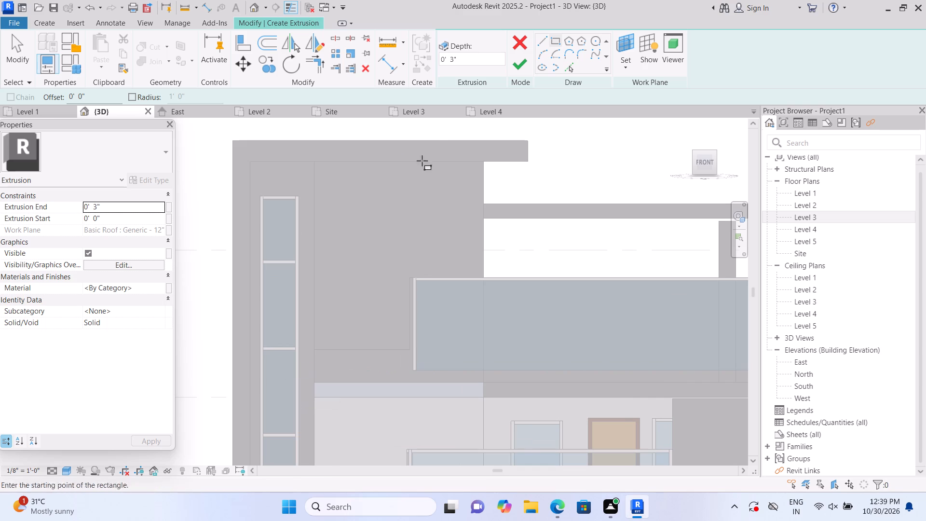
pyautogui.click(555, 39)
pyautogui.click(623, 68)
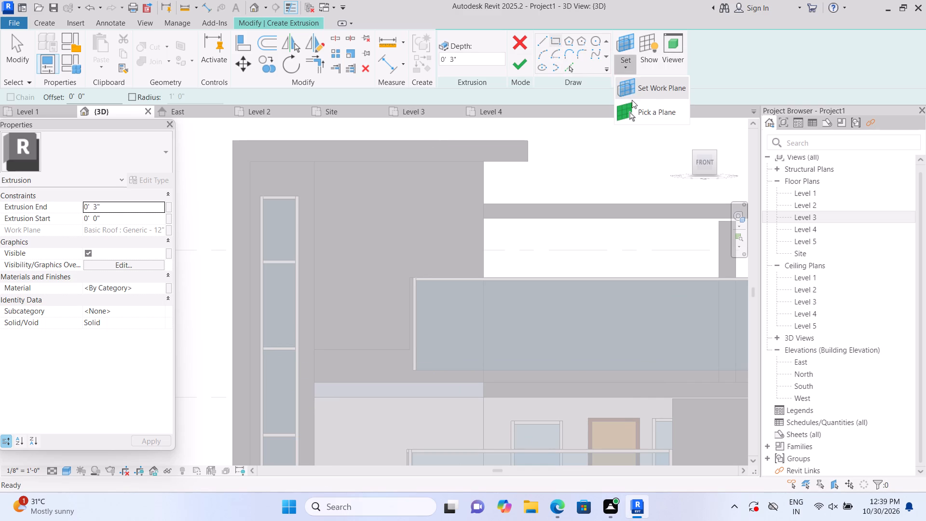
pyautogui.click(634, 113)
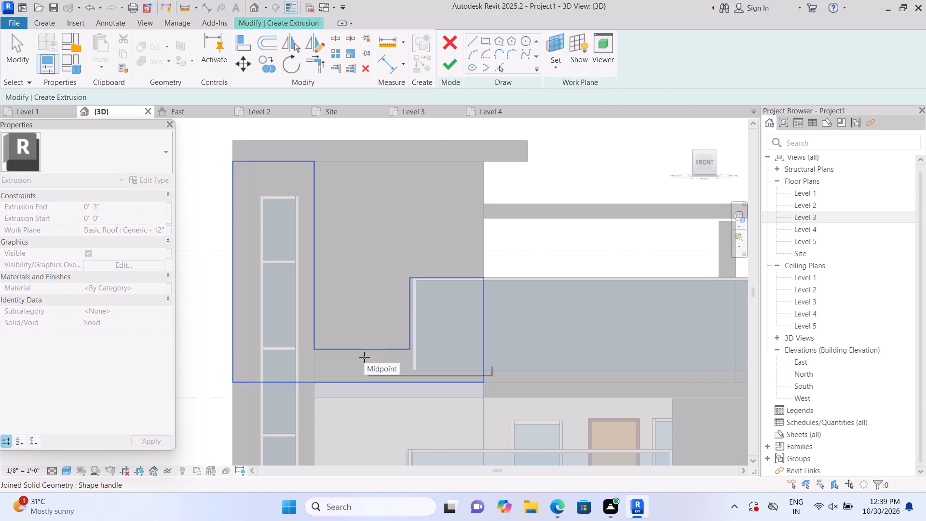
pyautogui.click(383, 391)
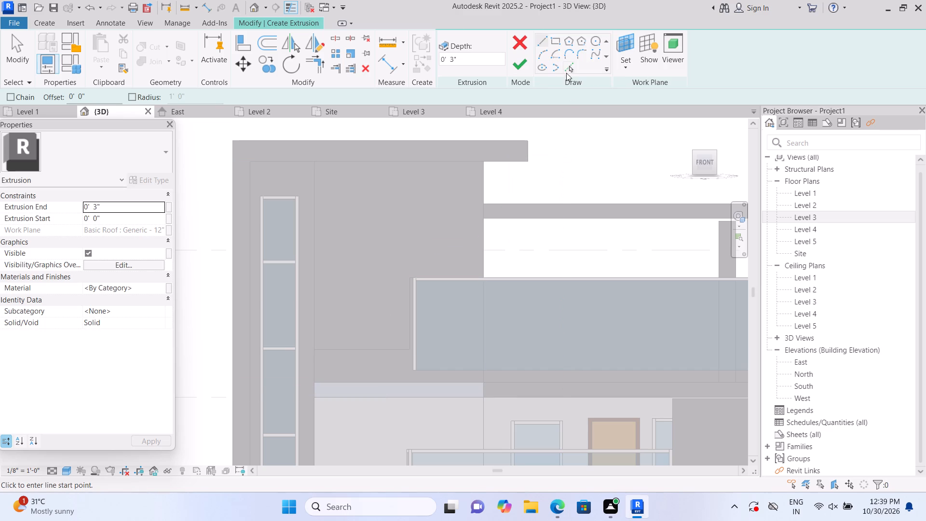
pyautogui.click(555, 41)
pyautogui.scroll(3, 384, 385)
pyautogui.click(279, 331)
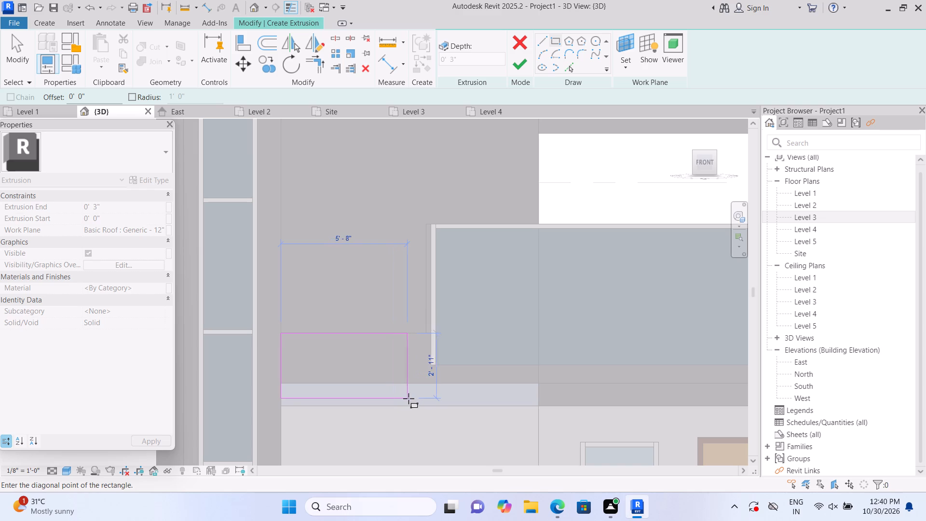
pyautogui.click(434, 386)
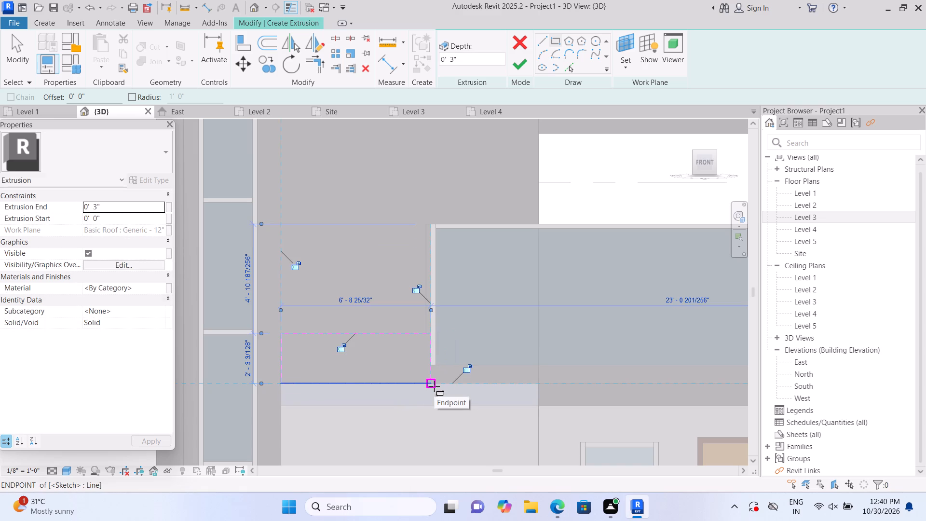
pyautogui.press('Escape')
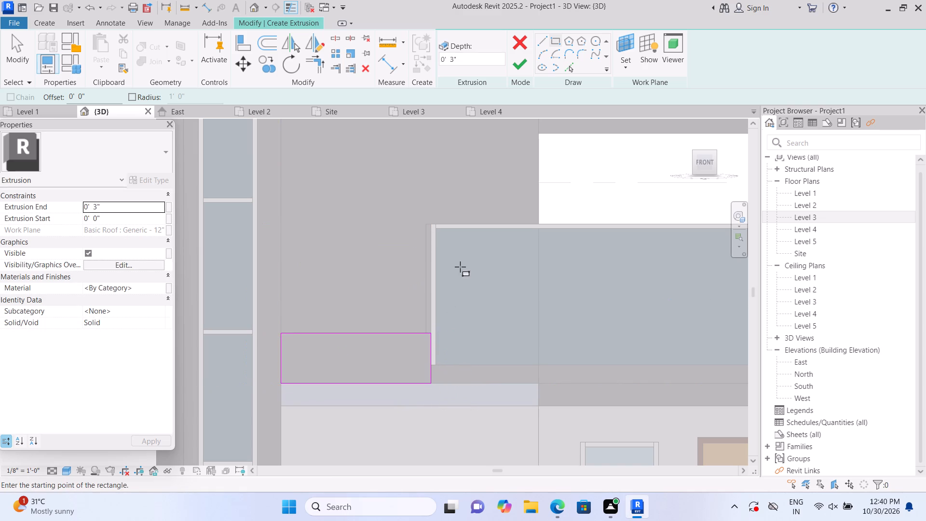
pyautogui.click(521, 62)
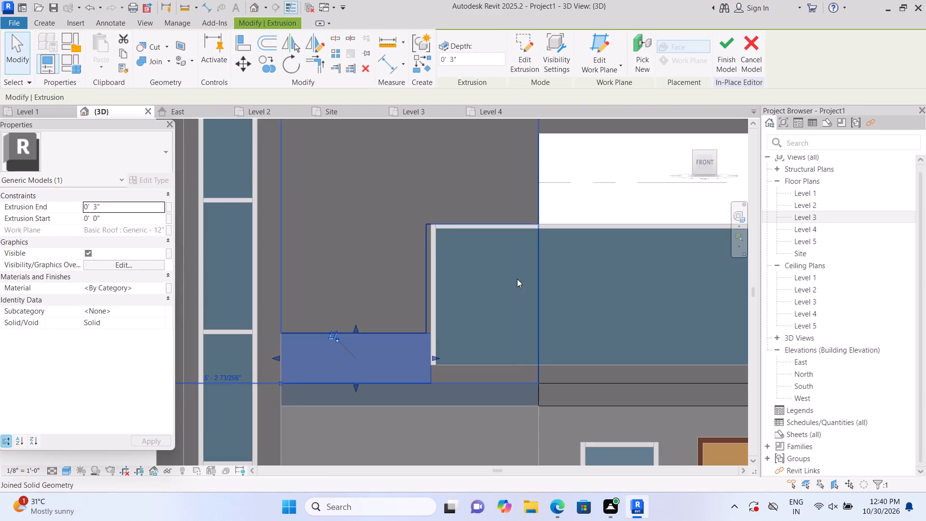
pyautogui.scroll(1, 511, 356)
pyautogui.click(551, 180)
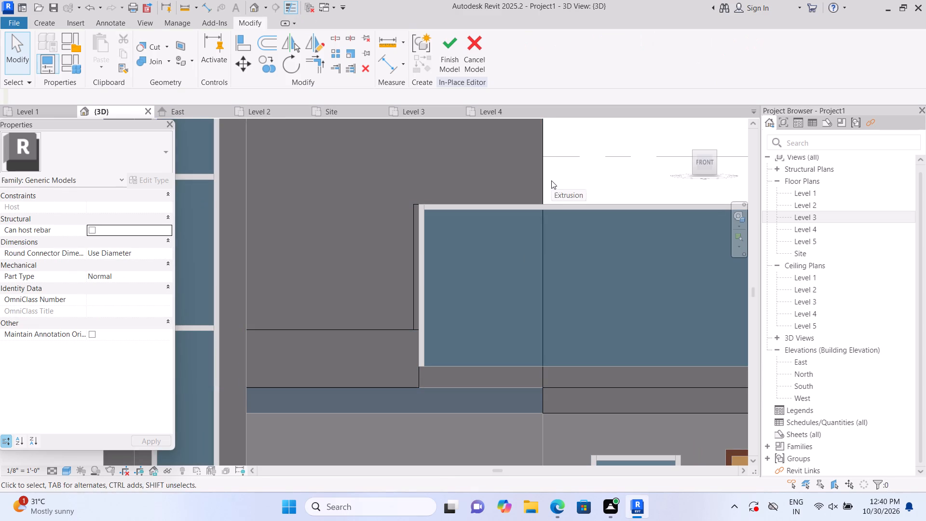
# Create a 3" deep extrusion on the wall extrusion's front face, filling the 2 1/2" by about 4'-10 3/4" strip along the railing's side edge.
pyautogui.scroll(2, 447, 246)
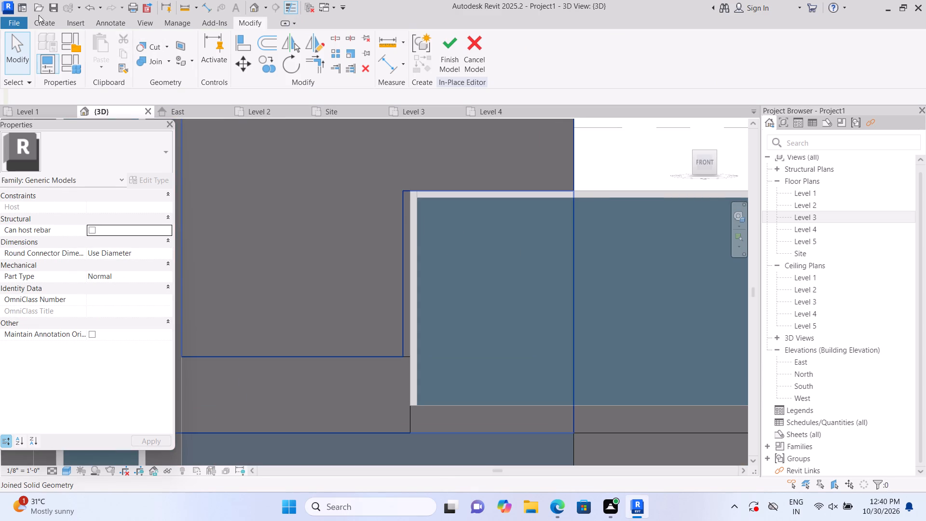
pyautogui.click(45, 19)
pyautogui.click(94, 48)
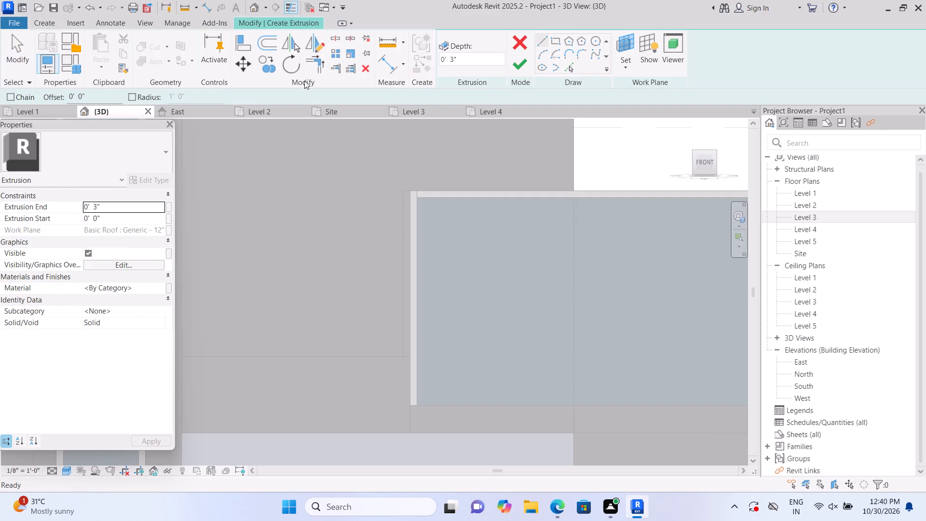
pyautogui.click(633, 58)
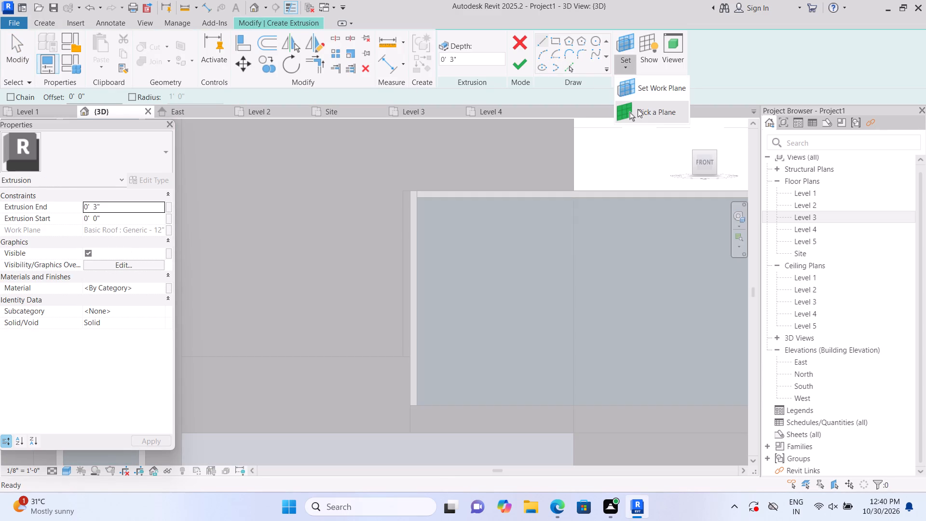
pyautogui.click(634, 110)
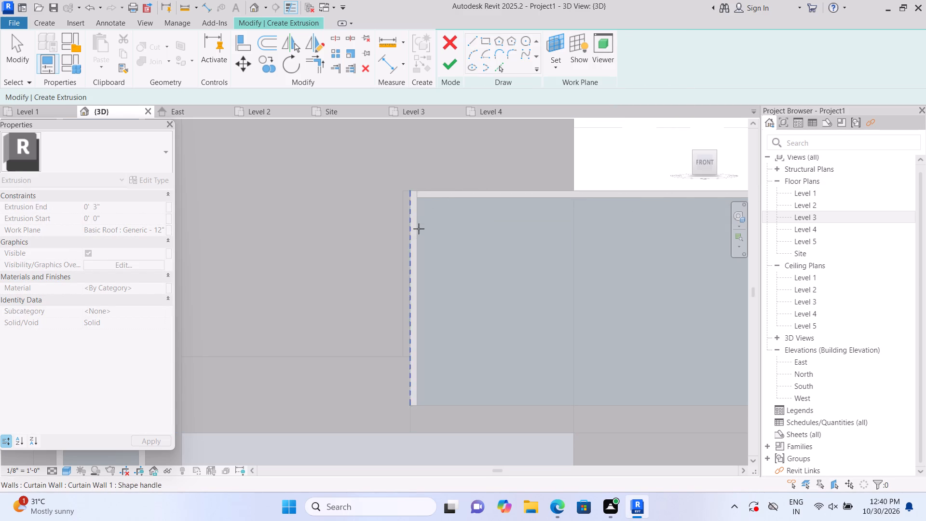
pyautogui.click(419, 269)
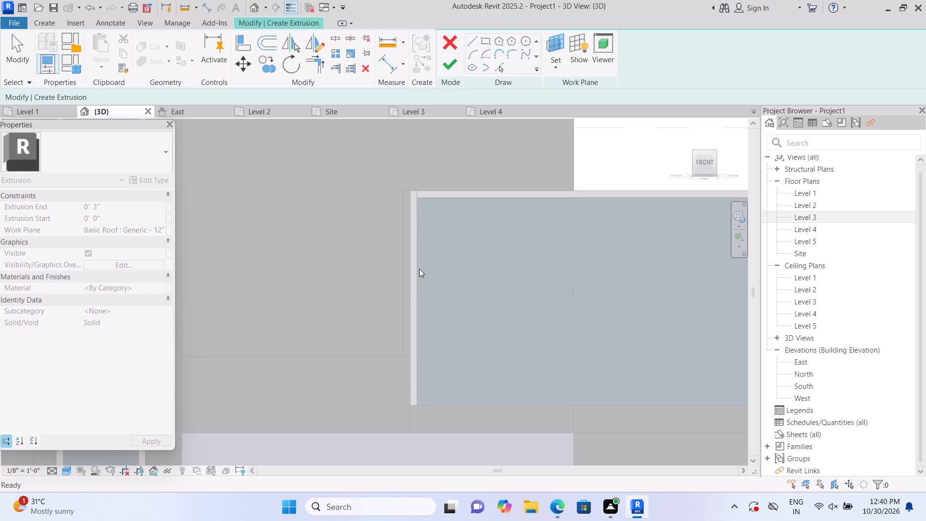
pyautogui.doubleClick(557, 44)
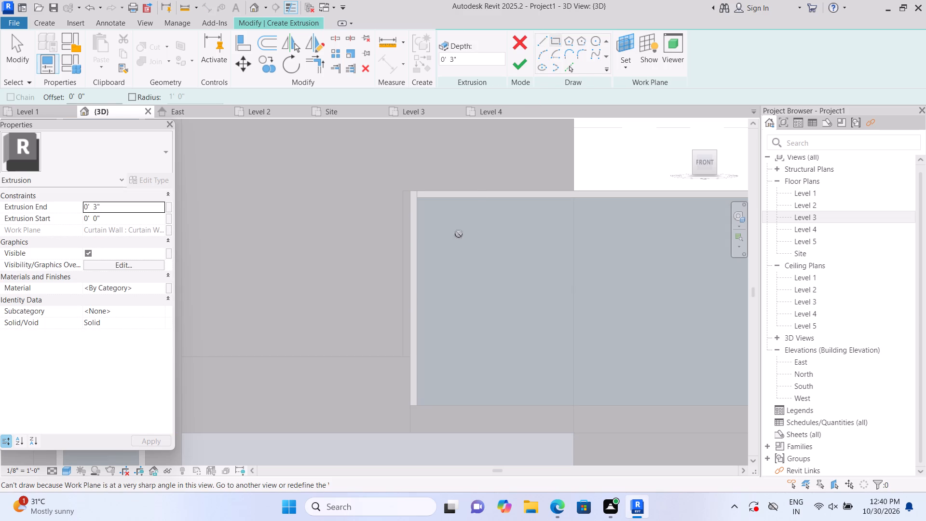
pyautogui.press('Escape')
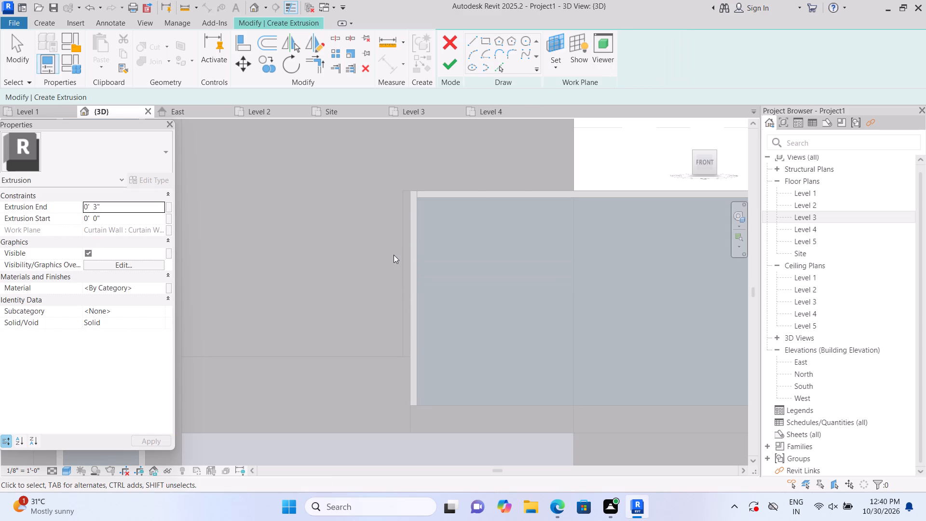
pyautogui.click(551, 65)
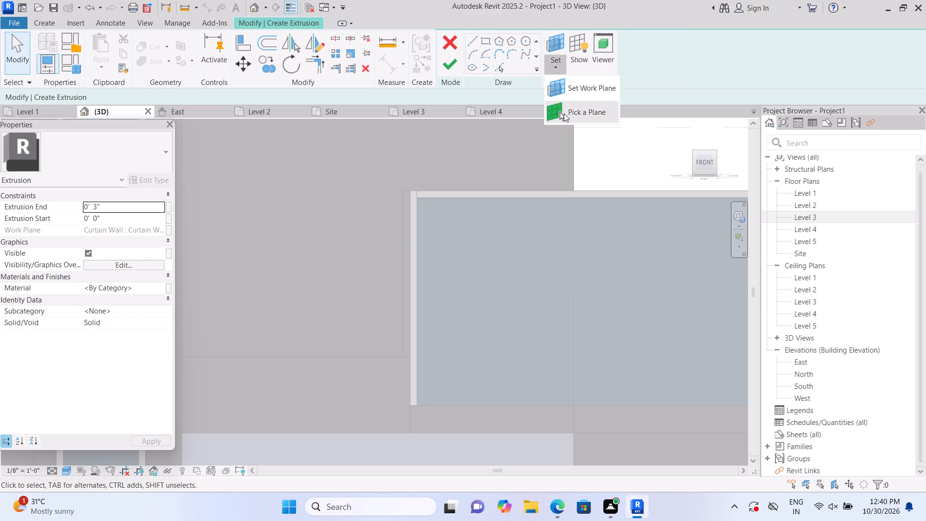
pyautogui.click(565, 113)
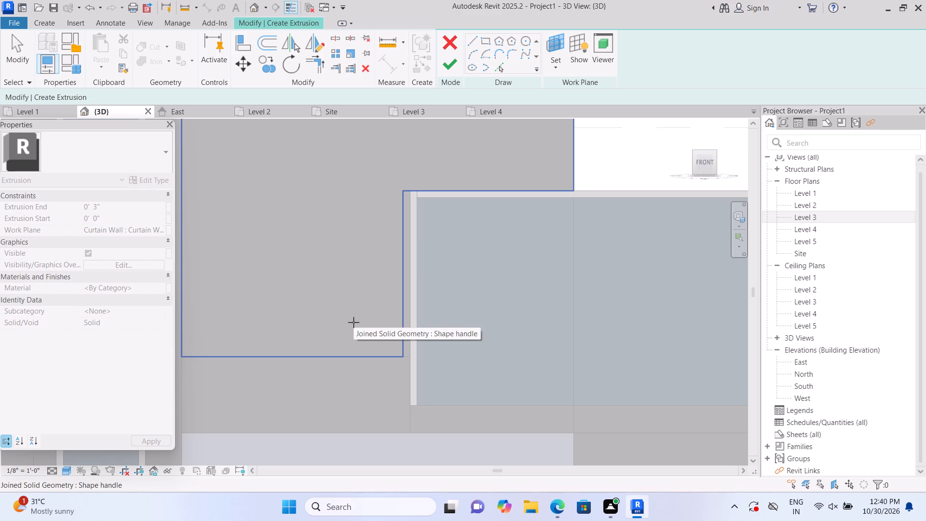
pyautogui.click(354, 322)
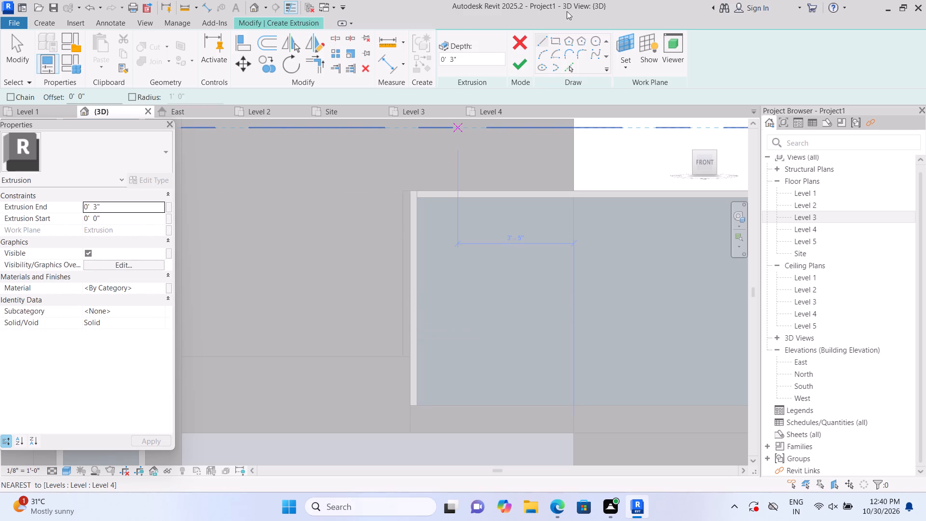
pyautogui.click(555, 40)
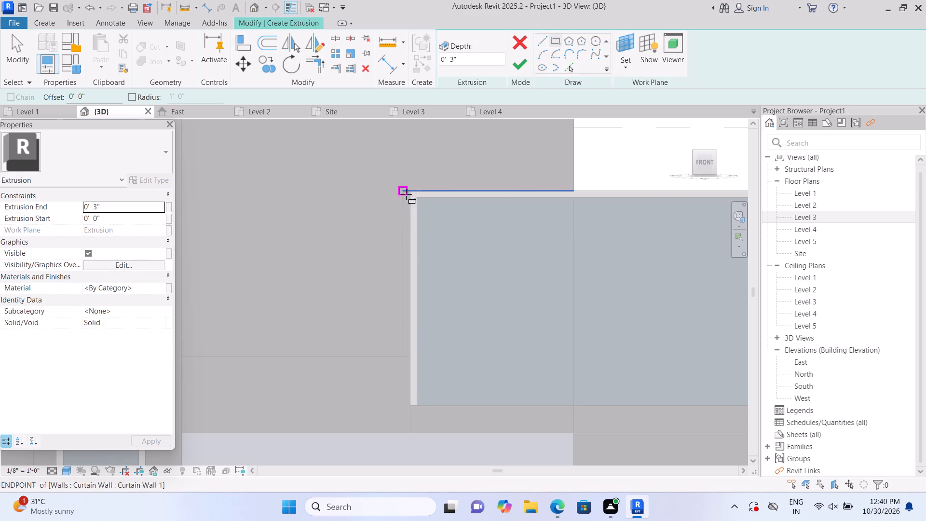
pyautogui.click(398, 193)
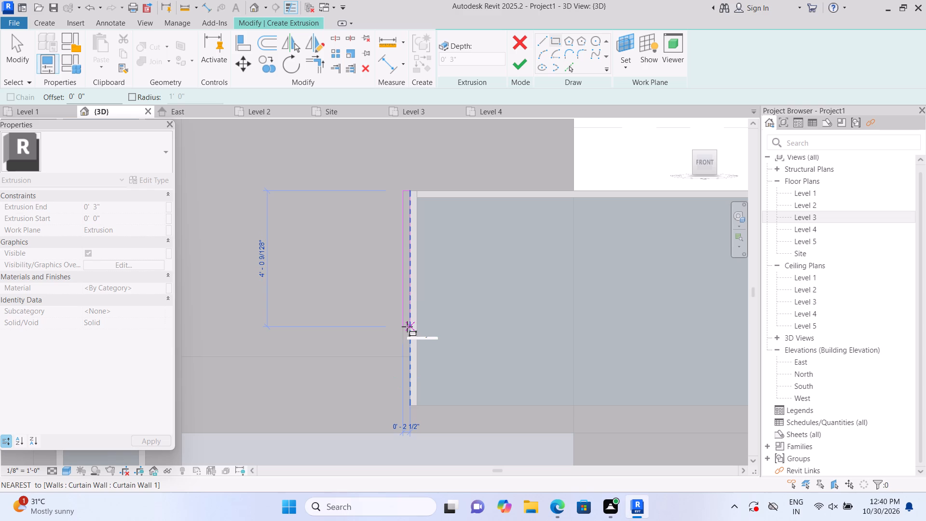
pyautogui.click(410, 359)
pyautogui.click(517, 69)
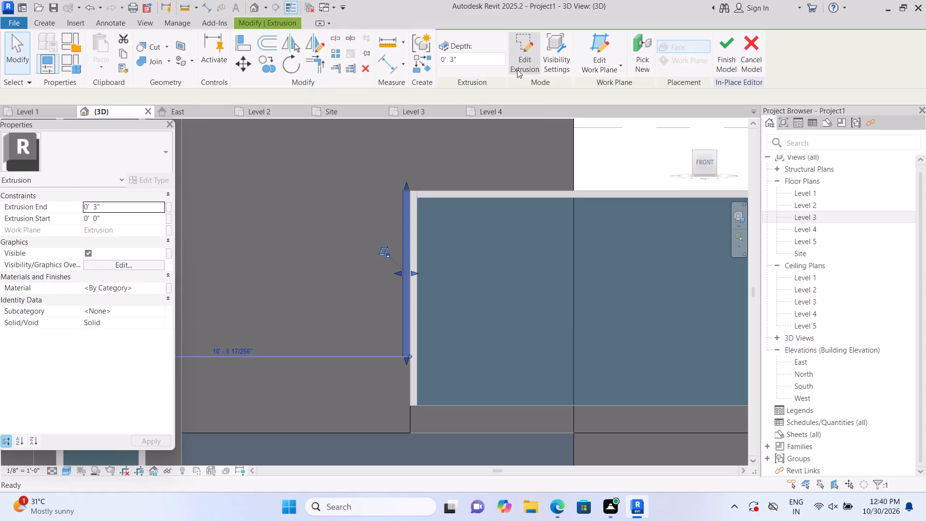
pyautogui.click(599, 160)
pyautogui.scroll(-2, 599, 160)
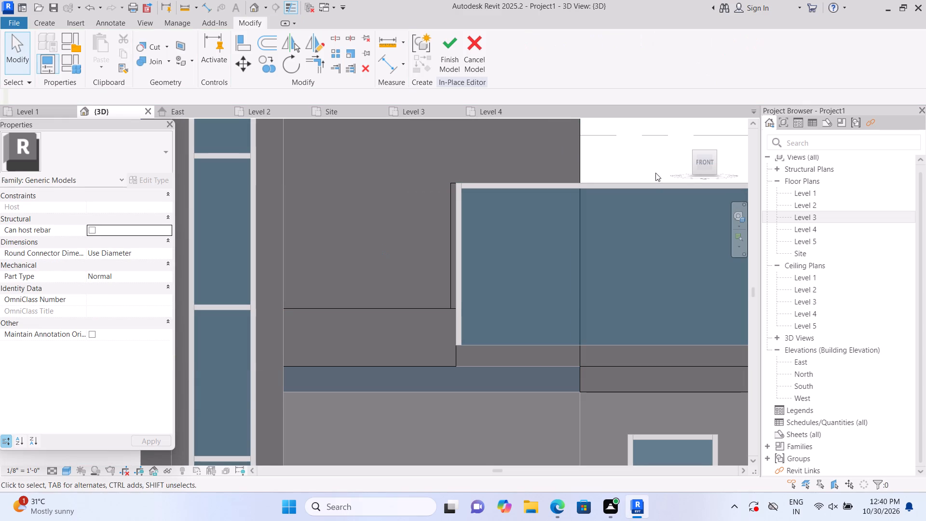
# Delete the narrow vertical extrusion strip on the wall extrusion's front face, along the railing's side edge.
pyautogui.click(684, 123)
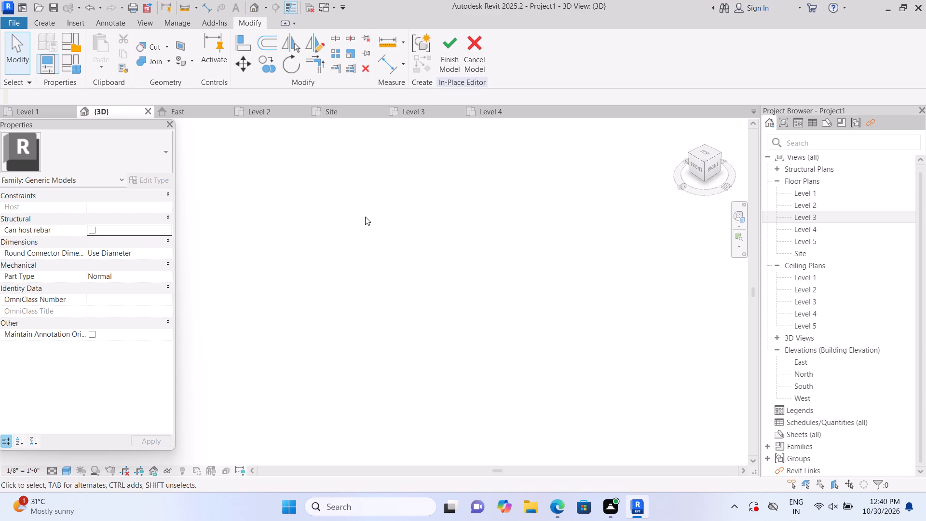
pyautogui.scroll(11, 256, 313)
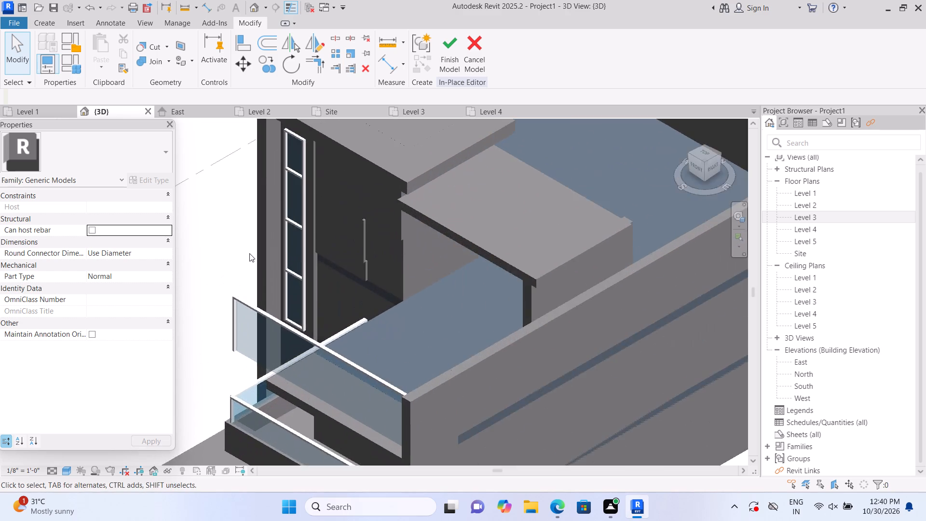
pyautogui.scroll(4, 249, 253)
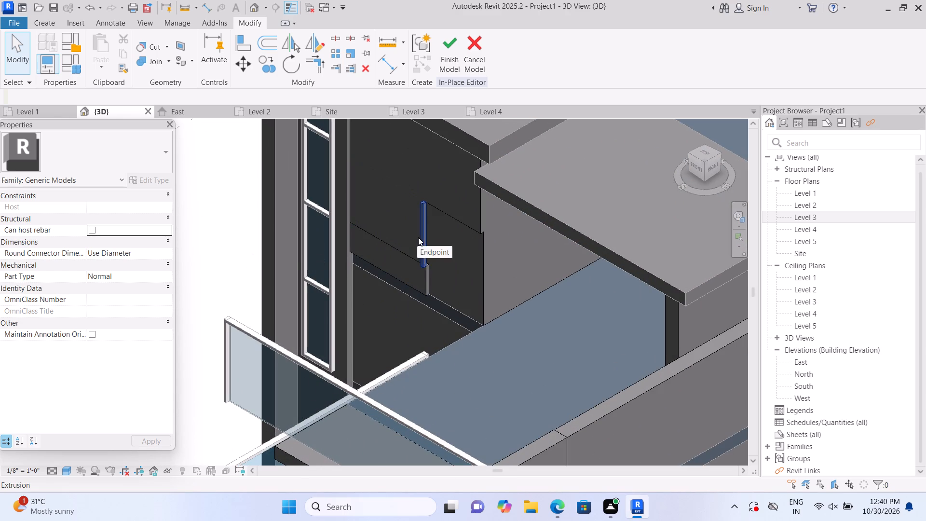
pyautogui.click(422, 236)
pyautogui.press('Delete')
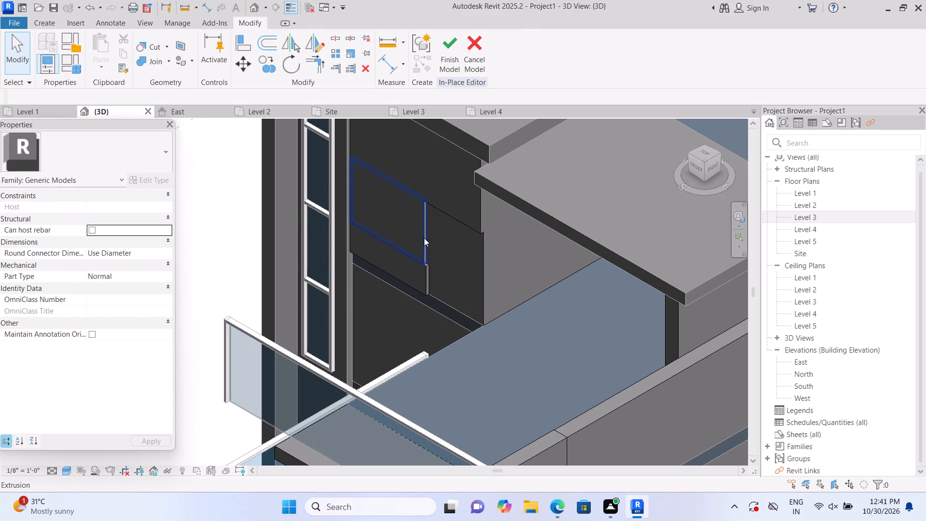
# Join the low roof-edge panel extrusion with the large wall extrusion directly above it.
pyautogui.moveTo(449, 277); pyautogui.dragTo(399, 309, button='middle')
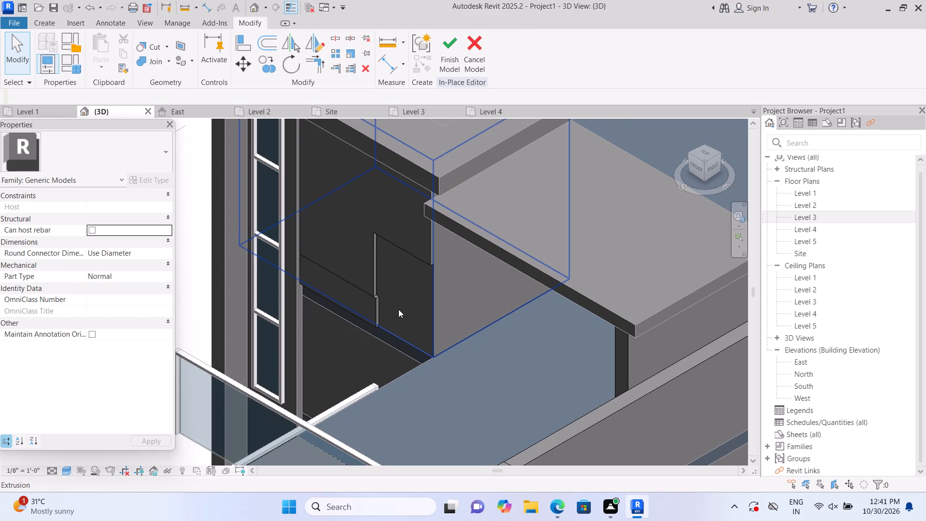
pyautogui.scroll(1, 398, 309)
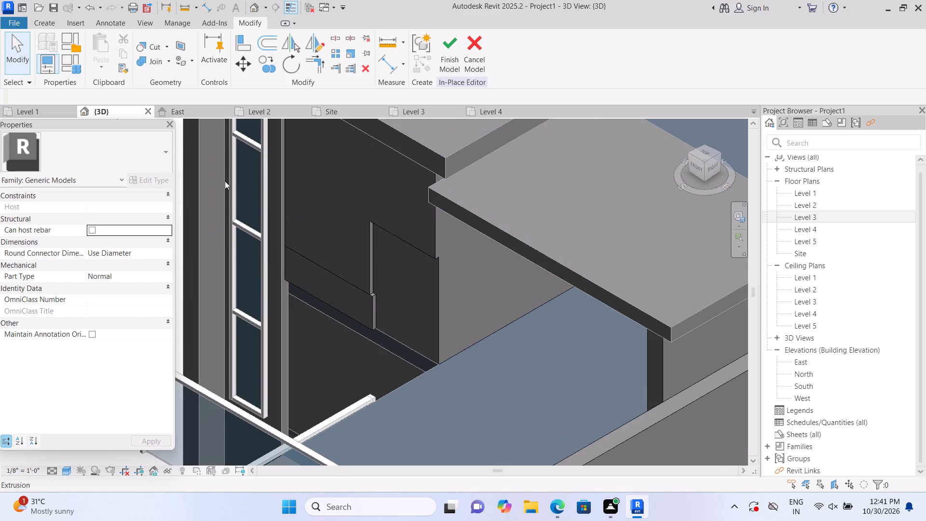
pyautogui.scroll(2, 412, 203)
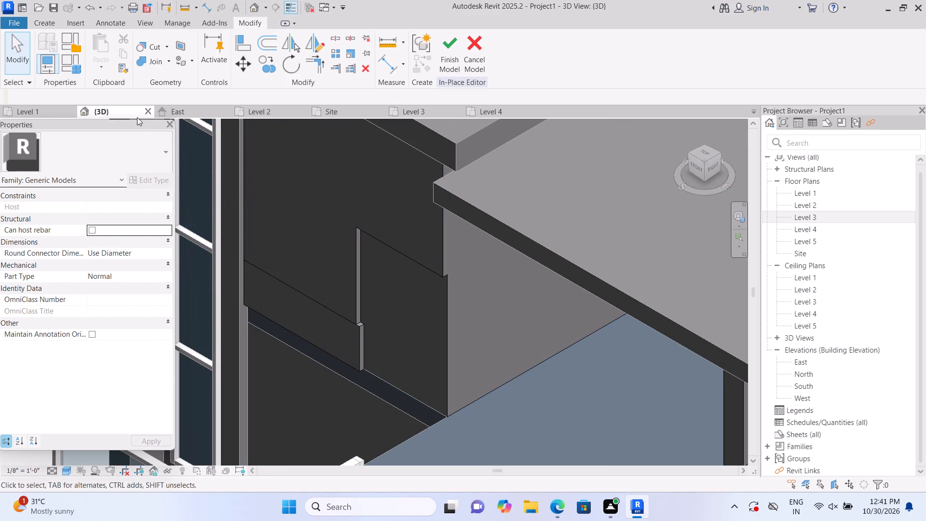
pyautogui.click(171, 61)
pyautogui.click(176, 81)
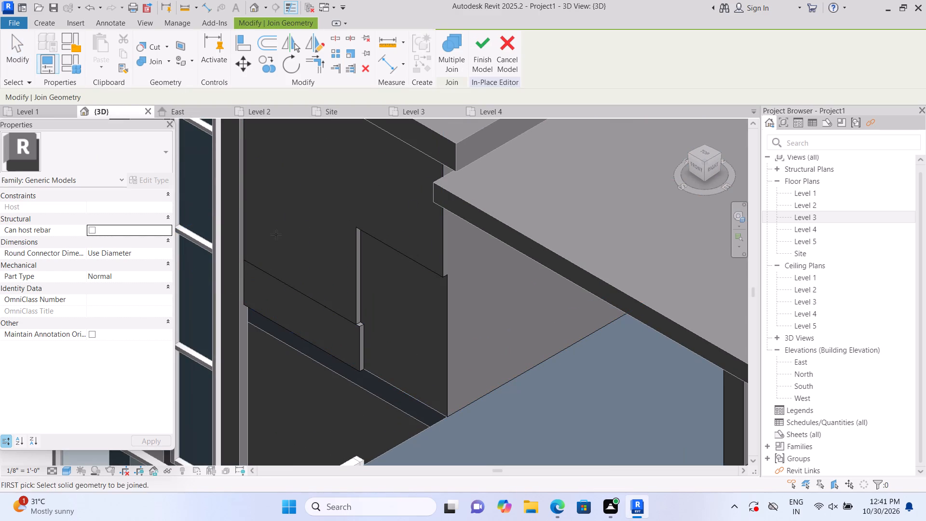
pyautogui.click(299, 320)
pyautogui.click(311, 280)
pyautogui.press('Escape')
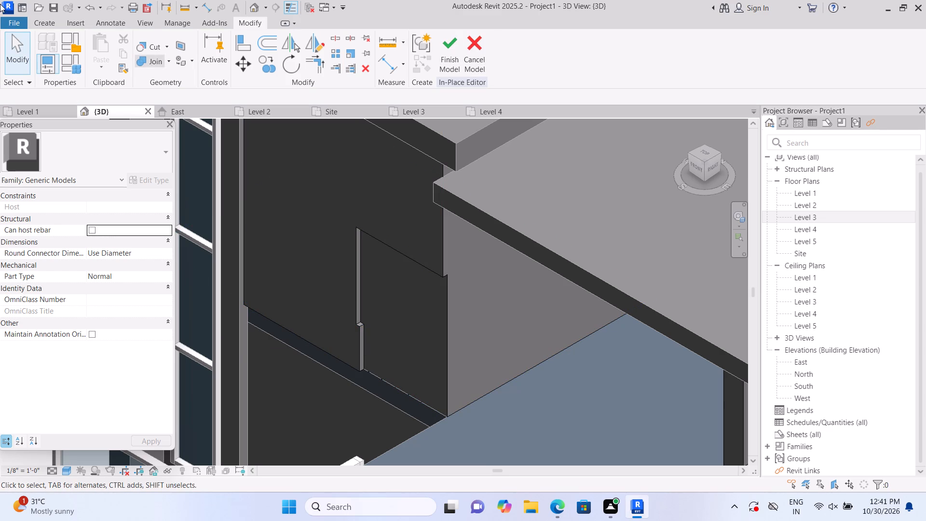
# Create a 3" deep rectangular extrusion on the recessed wall face, from the recess's upper inner corner down to the roof-edge panel's top level.
pyautogui.click(48, 26)
pyautogui.click(112, 57)
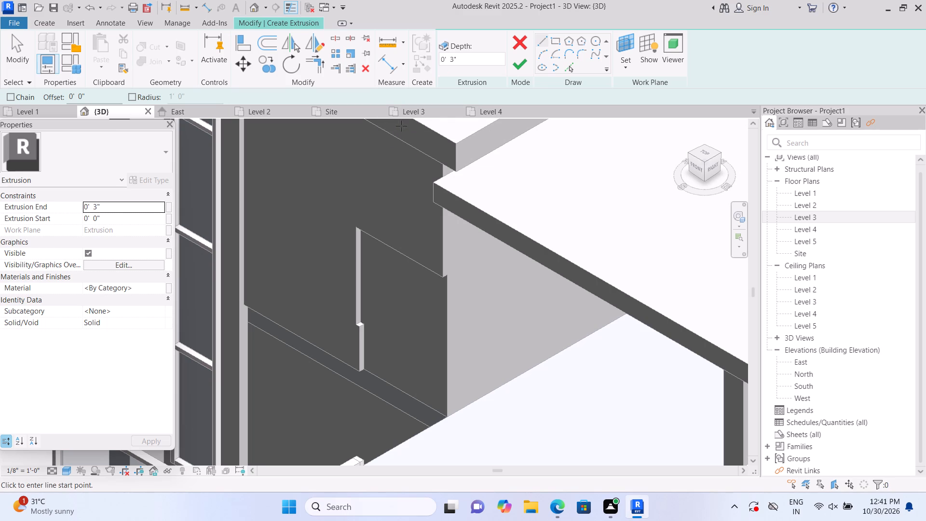
pyautogui.click(620, 68)
pyautogui.click(634, 114)
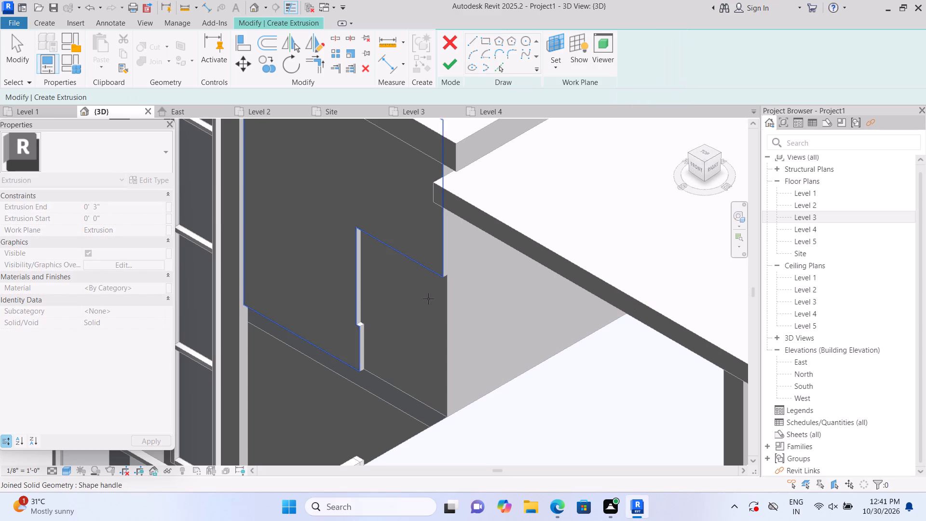
pyautogui.click(429, 298)
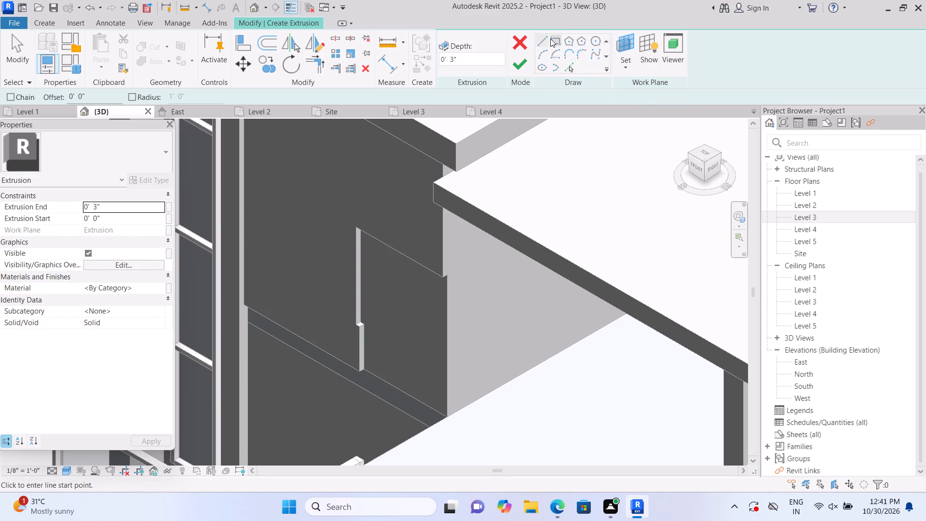
pyautogui.click(550, 39)
pyautogui.scroll(1, 445, 280)
pyautogui.scroll(1, 400, 298)
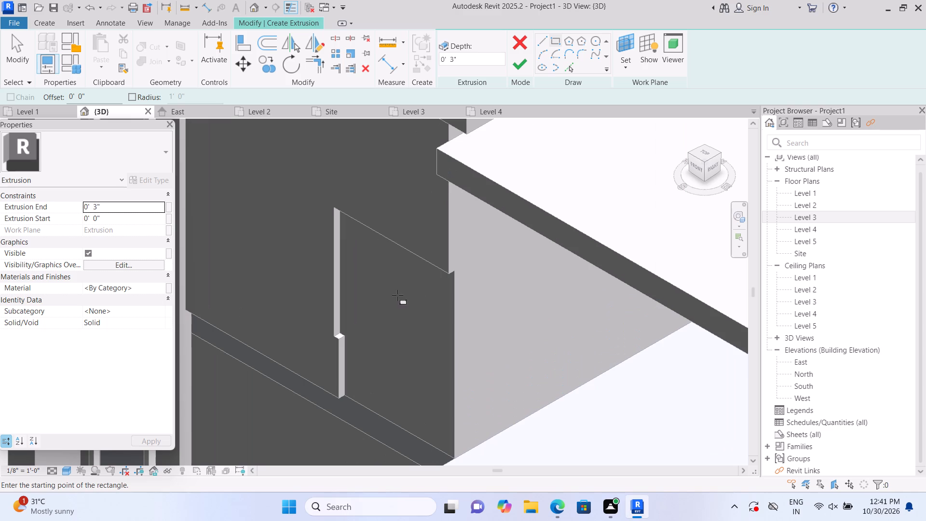
pyautogui.keyDown('shift'); pyautogui.moveTo(407, 320); pyautogui.dragTo(442, 230, button='middle'); pyautogui.keyUp('shift')
pyautogui.keyDown('shift'); pyautogui.scroll(1, 485, 377); pyautogui.keyUp('shift')
pyautogui.keyDown('shift'); pyautogui.moveTo(485, 377); pyautogui.dragTo(479, 384, button='middle'); pyautogui.keyUp('shift')
pyautogui.keyDown('shift'); pyautogui.middleClick(477, 387); pyautogui.keyUp('shift')
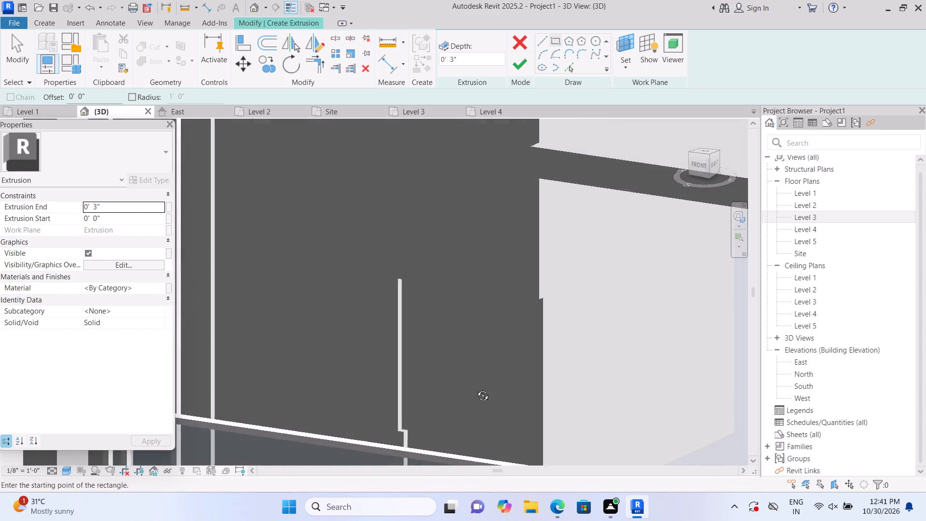
pyautogui.scroll(2, 461, 399)
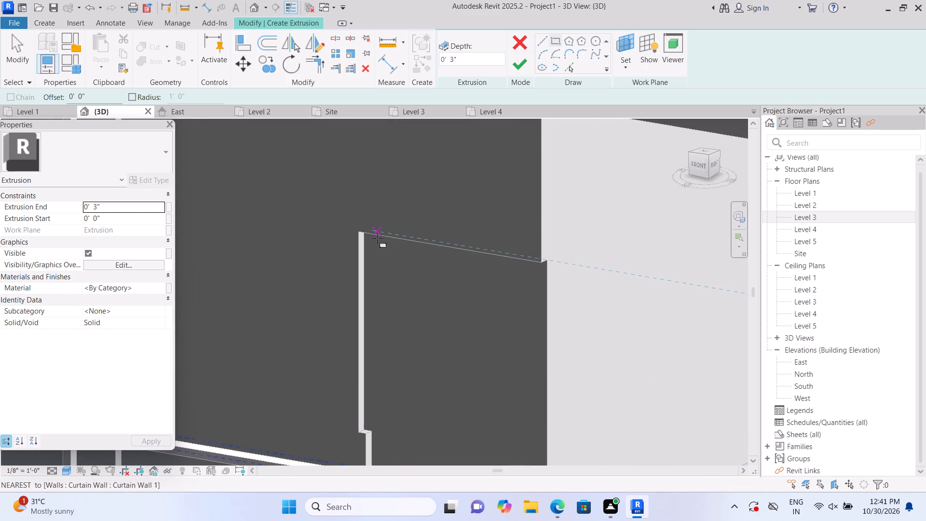
pyautogui.scroll(4, 377, 238)
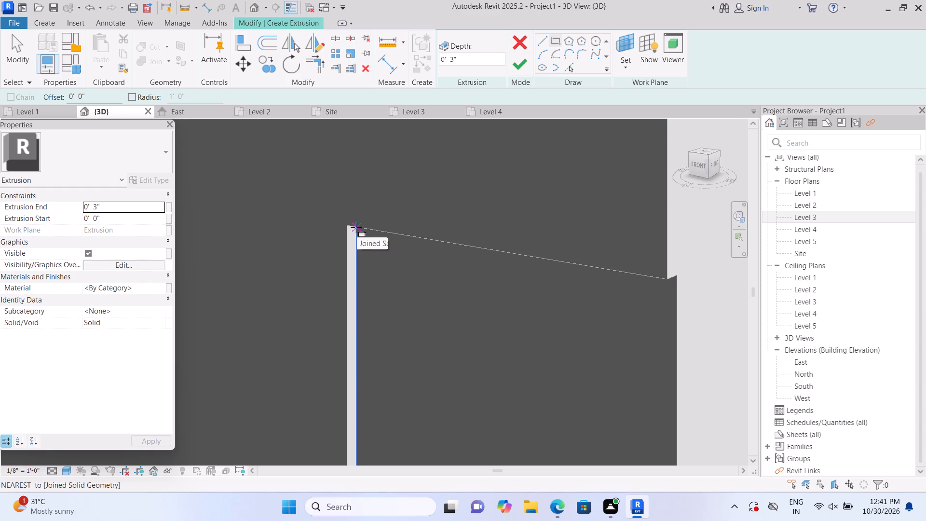
pyautogui.click(356, 227)
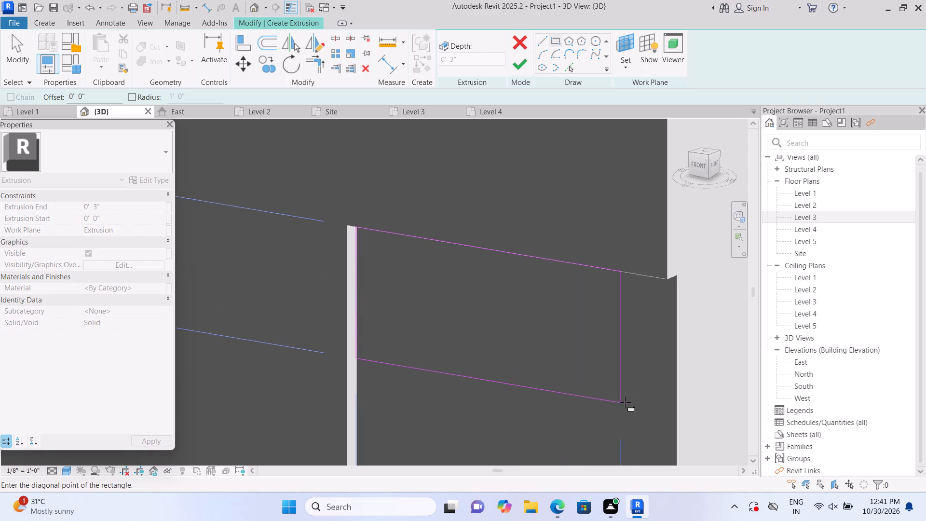
pyautogui.moveTo(667, 411); pyautogui.dragTo(650, 280, button='middle')
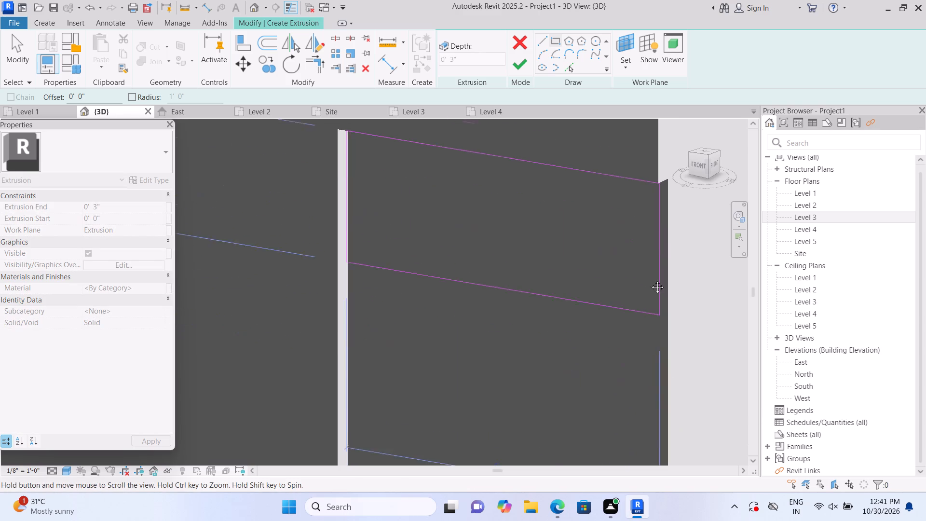
pyautogui.moveTo(650, 280); pyautogui.dragTo(639, 215, button='middle')
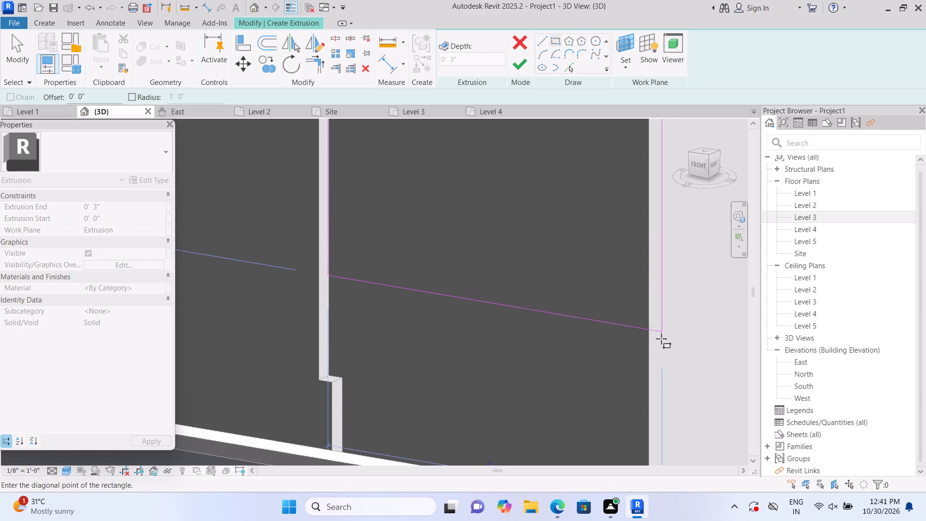
pyautogui.click(649, 429)
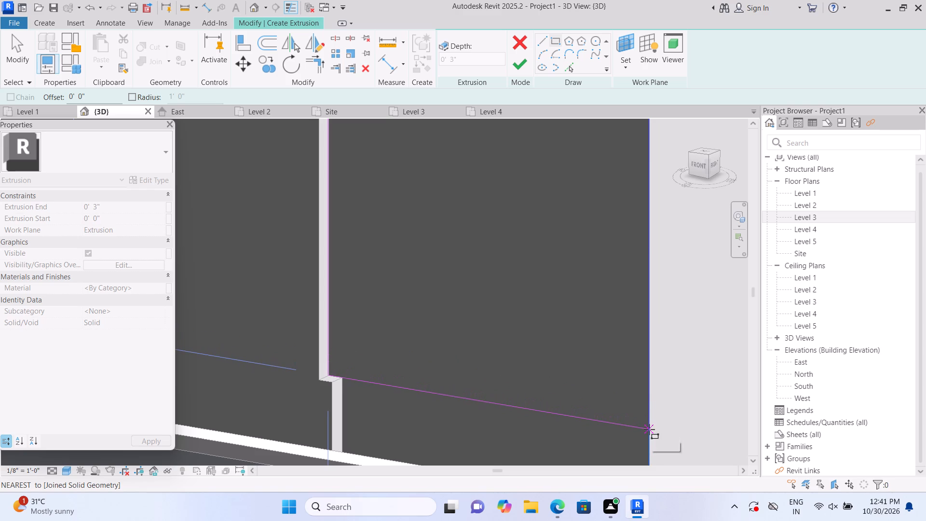
pyautogui.click(523, 62)
pyautogui.scroll(-2, 545, 301)
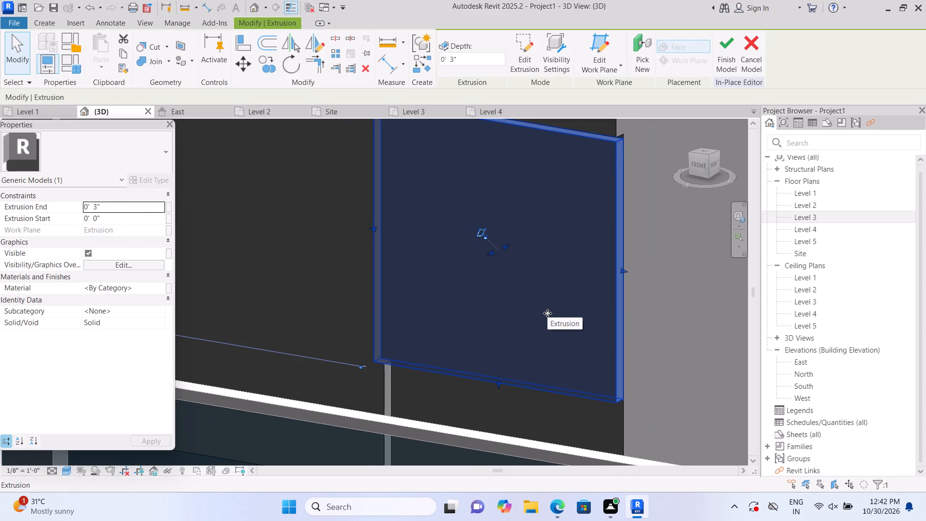
pyautogui.press('Escape')
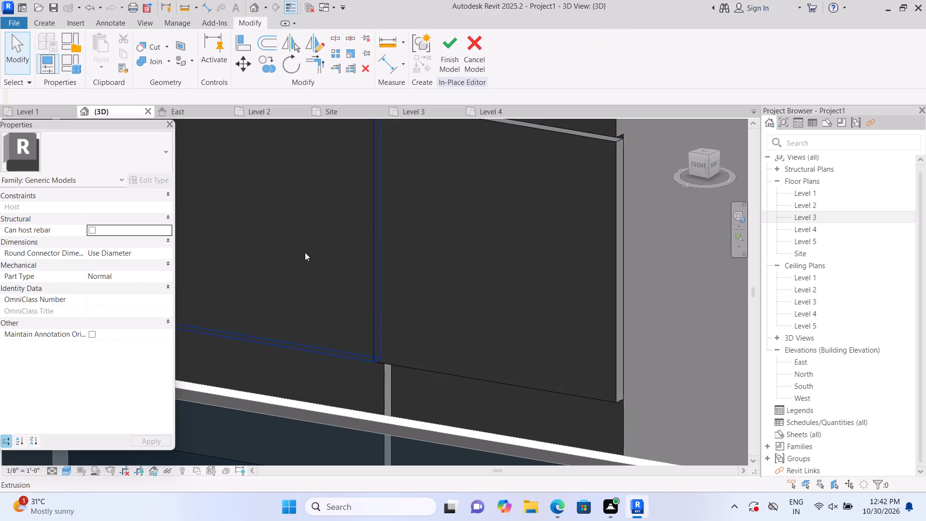
# Adjust the new panel extrusion's top edge to meet the wall extrusion above it.
pyautogui.scroll(-3, 521, 320)
pyautogui.moveTo(547, 271); pyautogui.dragTo(548, 313, button='middle')
pyautogui.scroll(2, 551, 309)
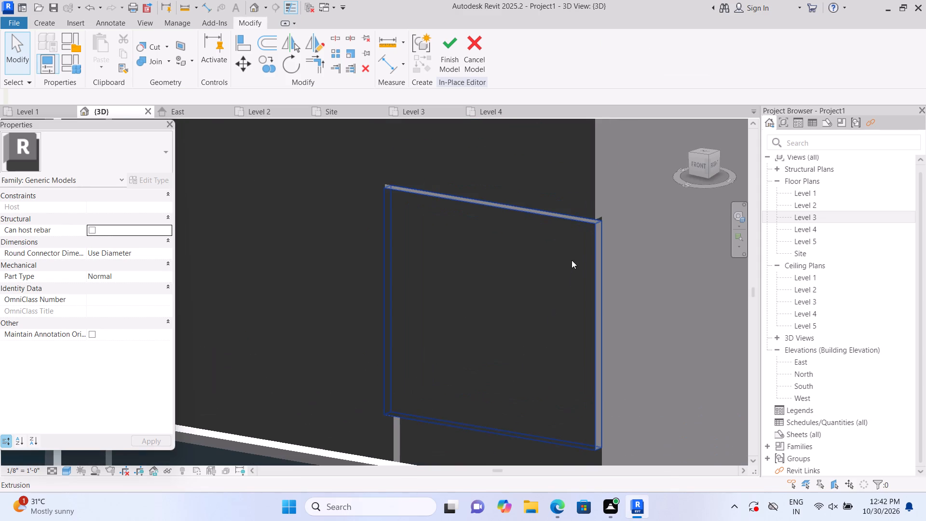
pyautogui.click(572, 259)
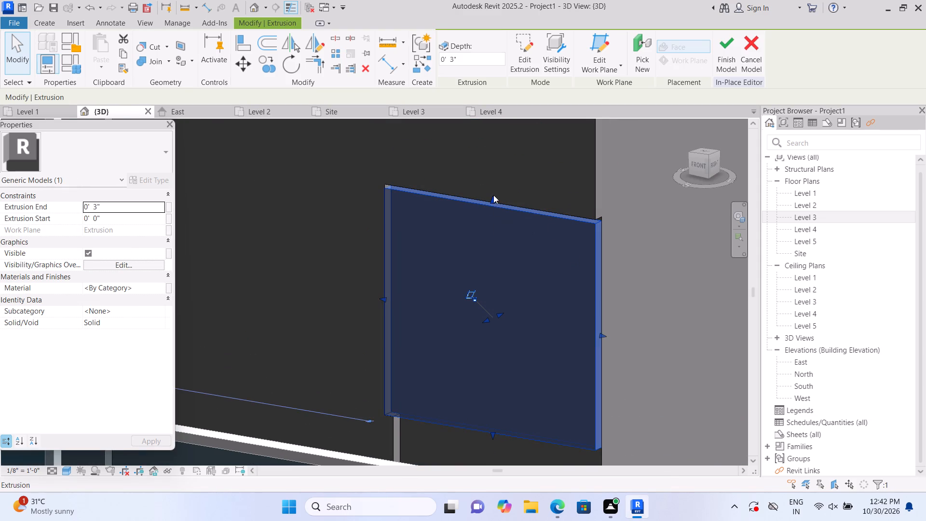
pyautogui.click(493, 197)
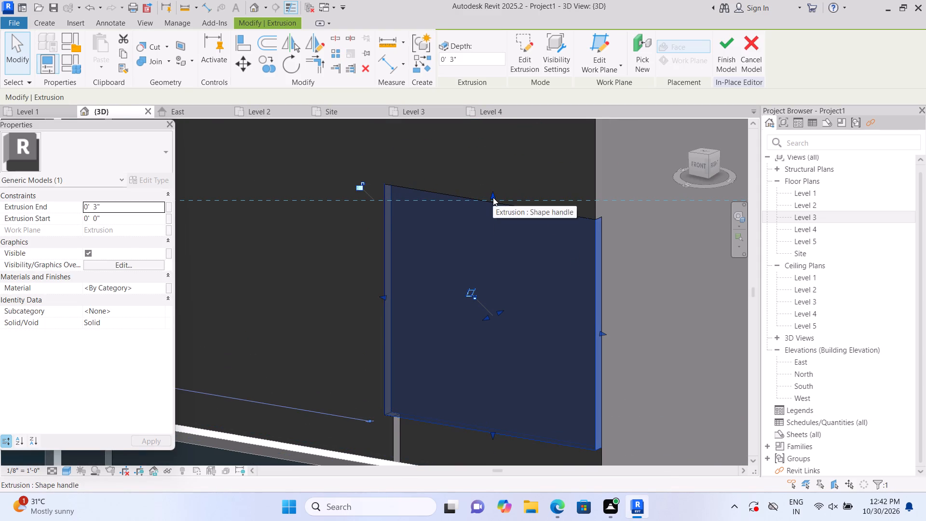
pyautogui.press('Escape')
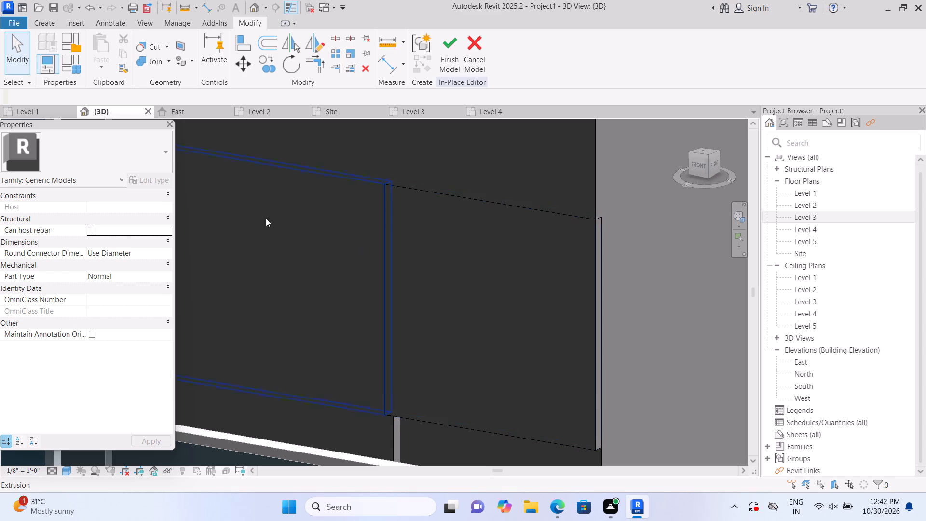
# Join the new panel extrusion with the surrounding wall extrusion.
pyautogui.click(165, 61)
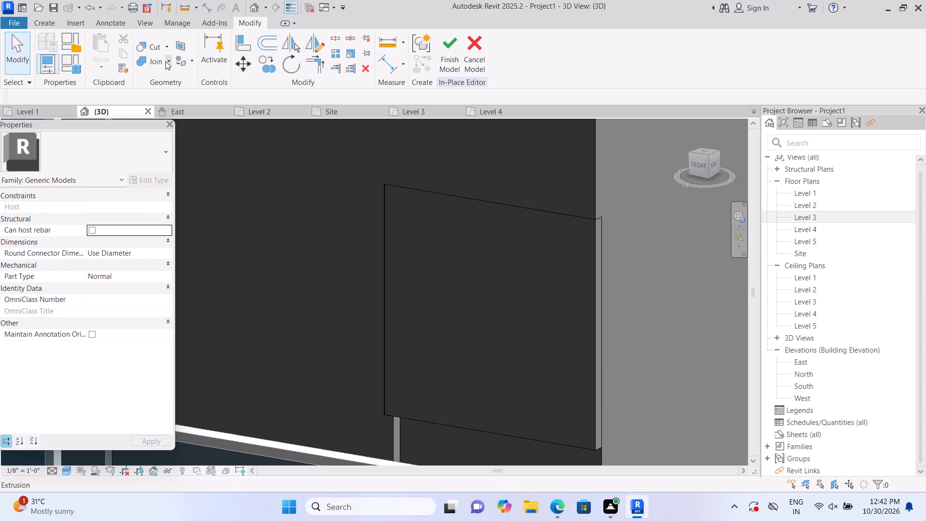
pyautogui.click(170, 80)
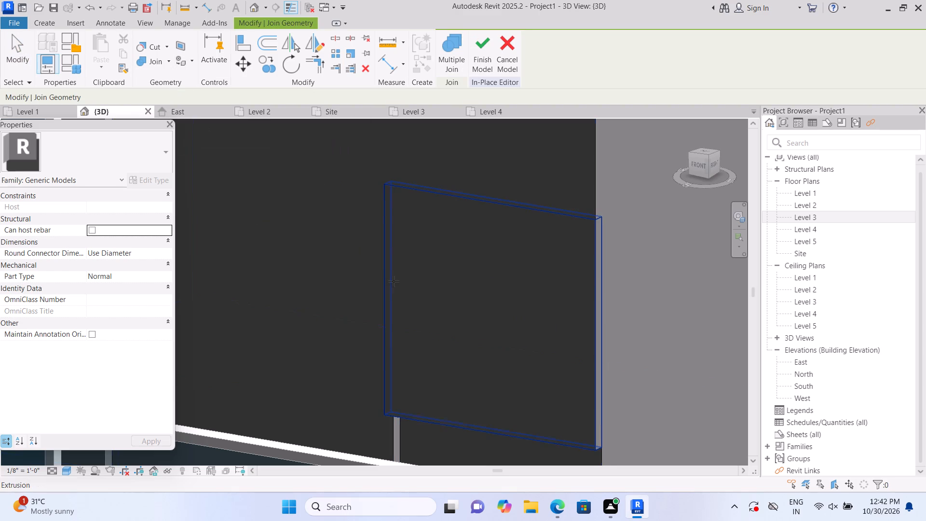
pyautogui.click(395, 281)
pyautogui.click(458, 167)
# Create a 3" deep rectangular extrusion on the remaining recessed wall face, from its upper inner corner to its lower outer corner.
pyautogui.scroll(-3, 459, 264)
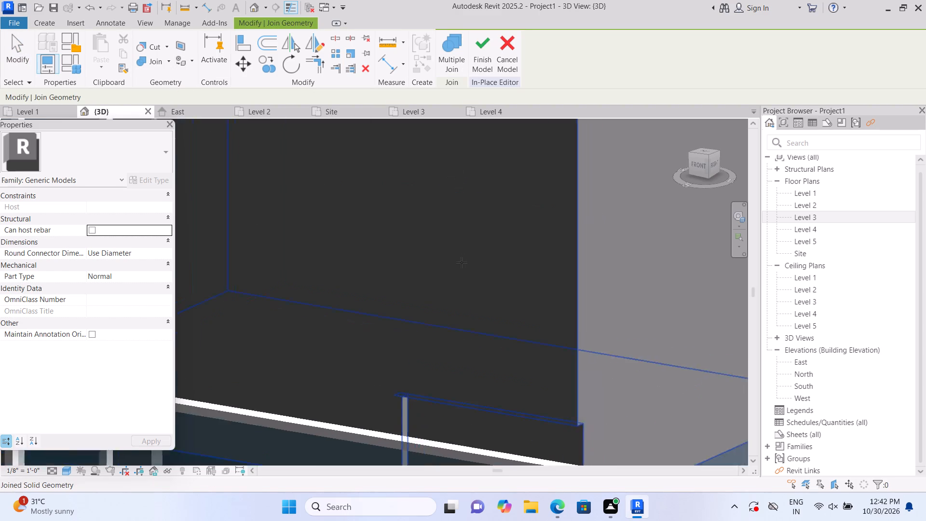
pyautogui.scroll(-5, 462, 262)
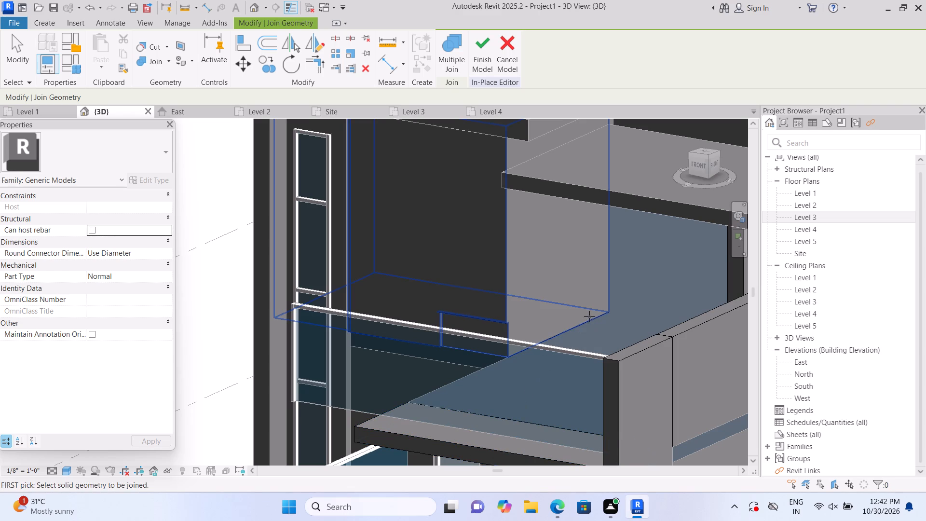
pyautogui.keyDown('shift'); pyautogui.moveTo(596, 321); pyautogui.dragTo(583, 344, button='middle'); pyautogui.keyUp('shift')
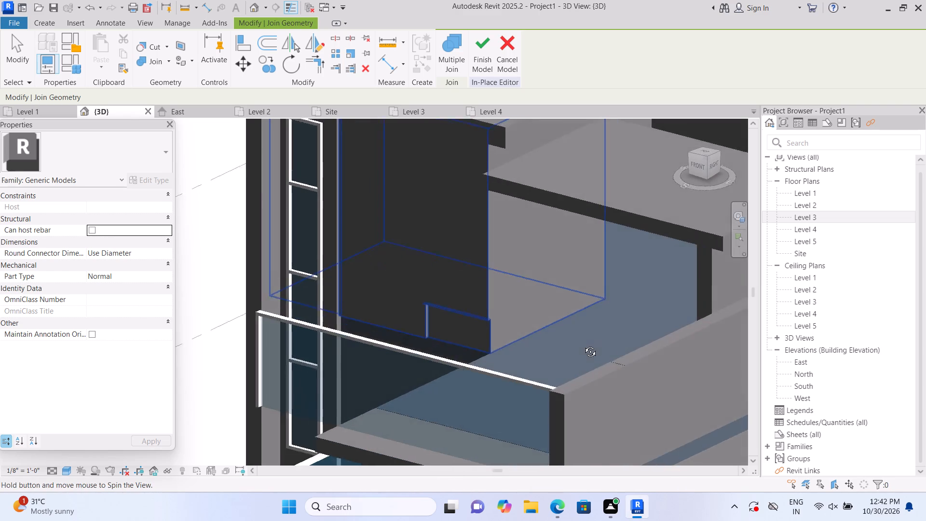
pyautogui.keyDown('shift'); pyautogui.moveTo(583, 344); pyautogui.dragTo(570, 356, button='middle'); pyautogui.keyUp('shift')
pyautogui.scroll(4, 440, 309)
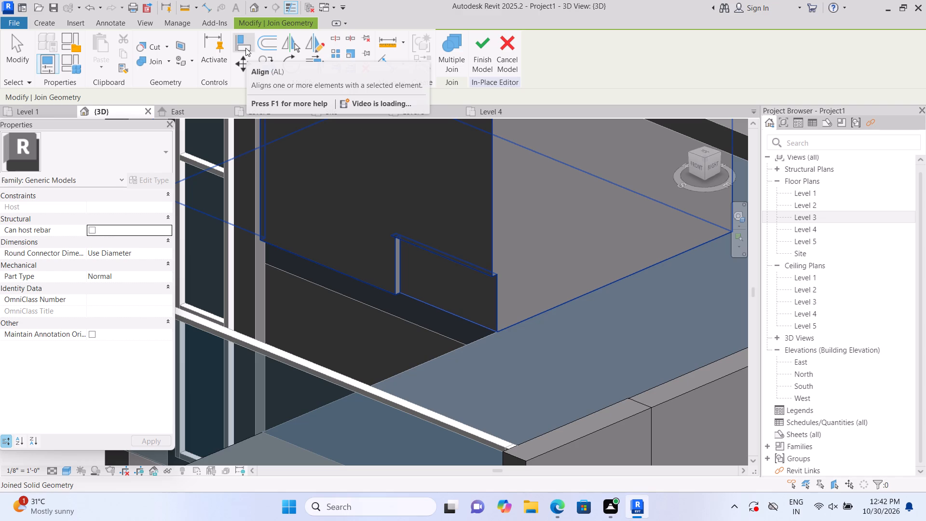
pyautogui.click(55, 22)
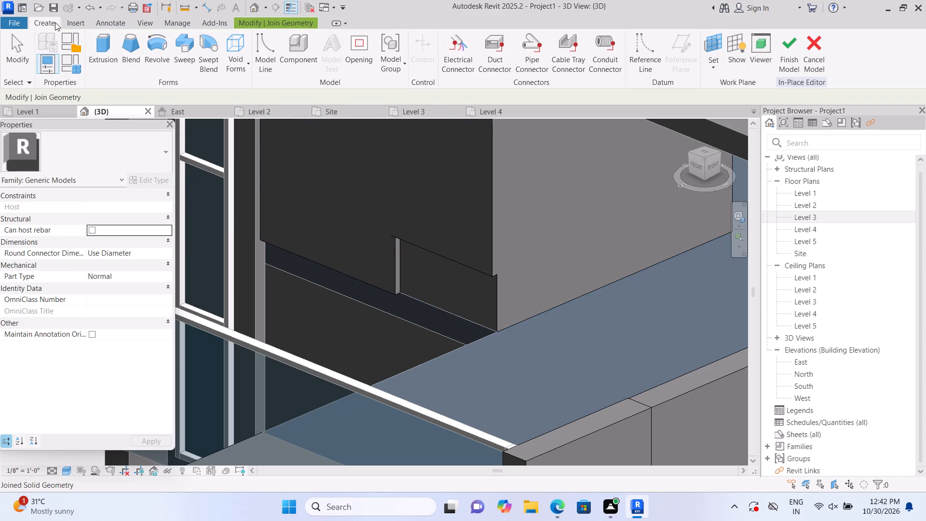
pyautogui.click(107, 35)
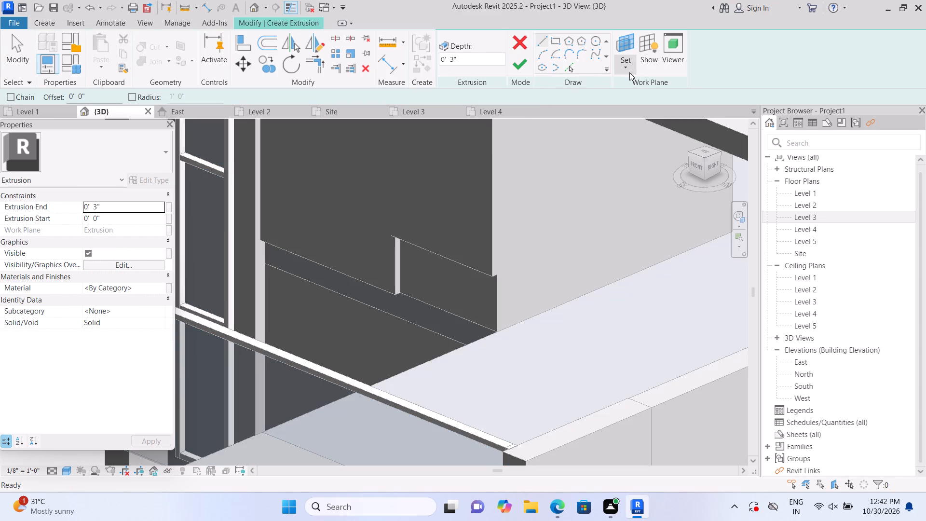
pyautogui.click(629, 72)
pyautogui.click(631, 120)
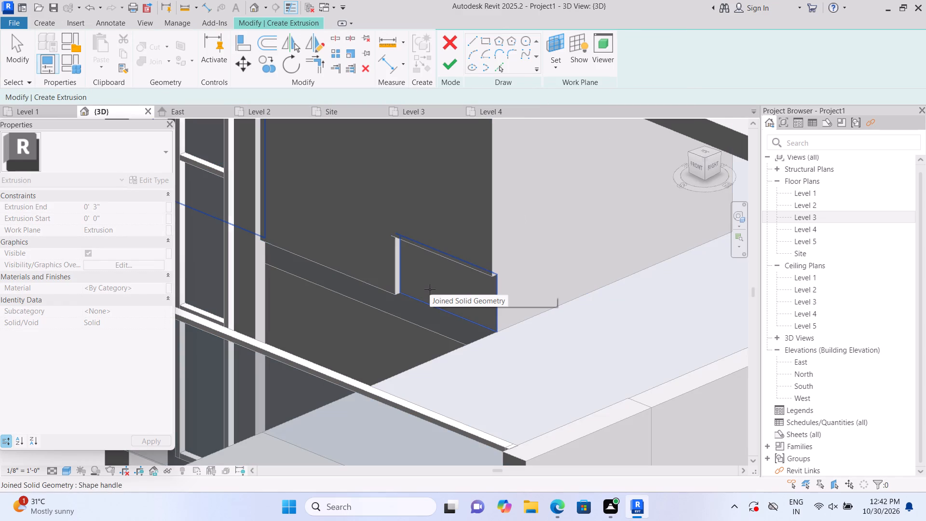
pyautogui.click(427, 286)
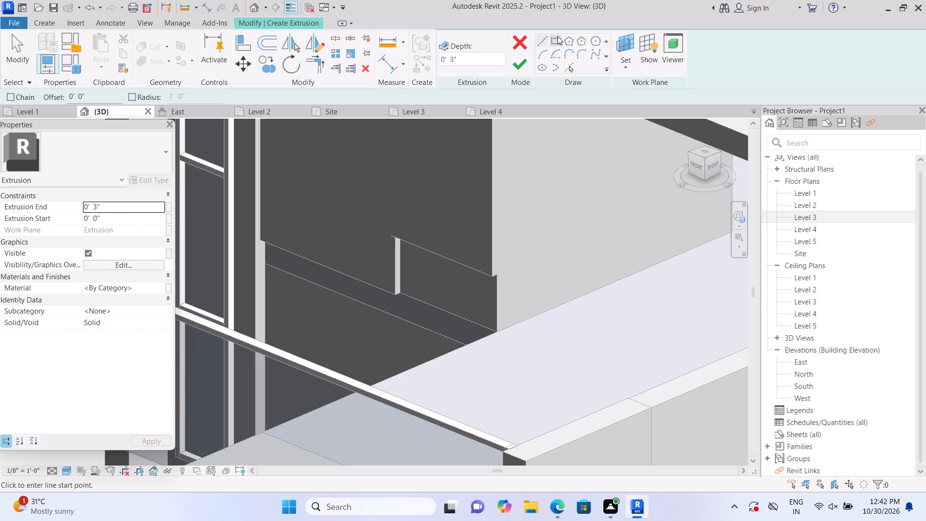
pyautogui.click(556, 36)
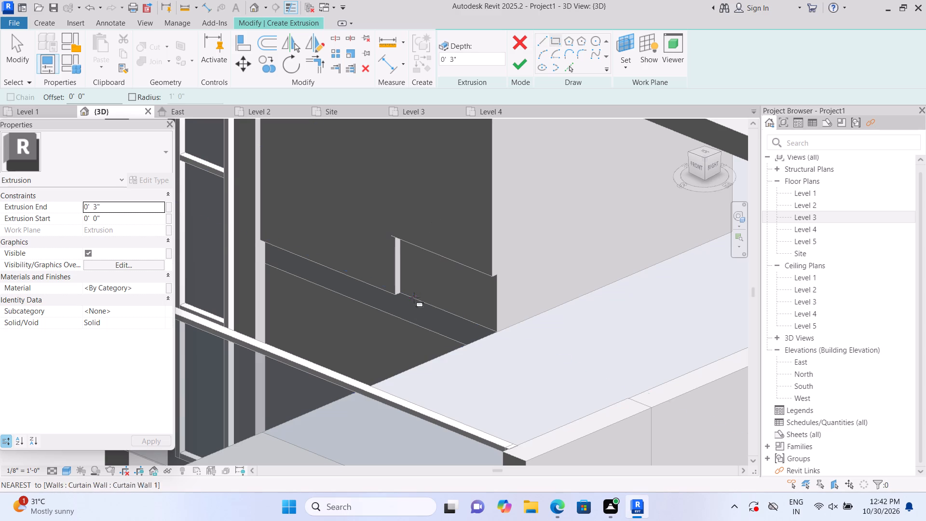
pyautogui.keyDown('shift'); pyautogui.moveTo(419, 321); pyautogui.dragTo(421, 289, button='middle'); pyautogui.keyUp('shift')
pyautogui.scroll(2, 422, 274)
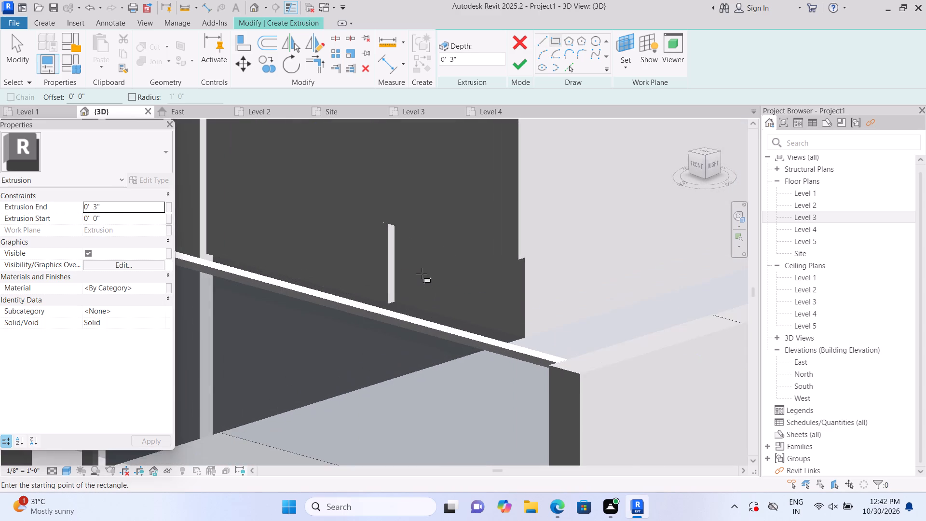
pyautogui.scroll(2, 422, 274)
pyautogui.scroll(7, 395, 226)
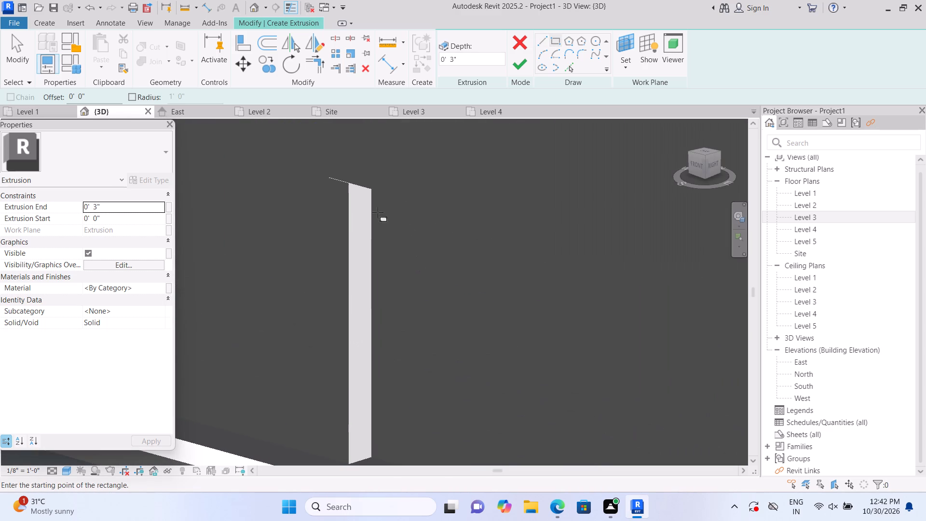
pyautogui.click(372, 191)
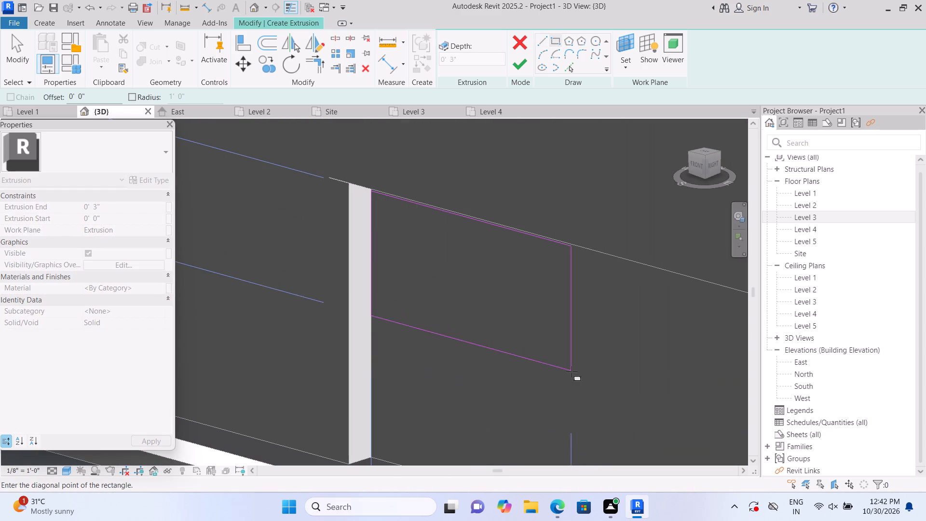
pyautogui.moveTo(625, 402); pyautogui.dragTo(616, 292, button='middle')
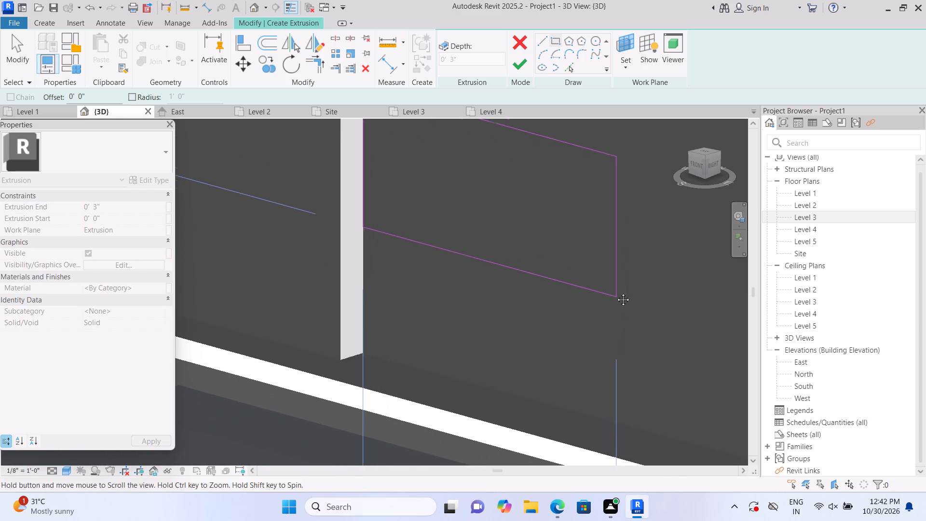
pyautogui.moveTo(616, 292); pyautogui.dragTo(615, 288, button='middle')
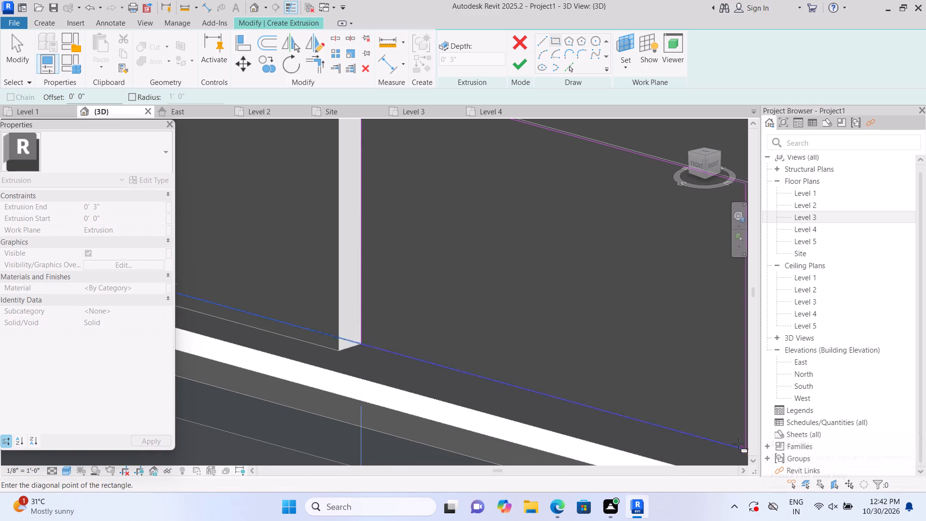
pyautogui.scroll(1, 686, 420)
pyautogui.moveTo(686, 420); pyautogui.dragTo(558, 406, button='middle')
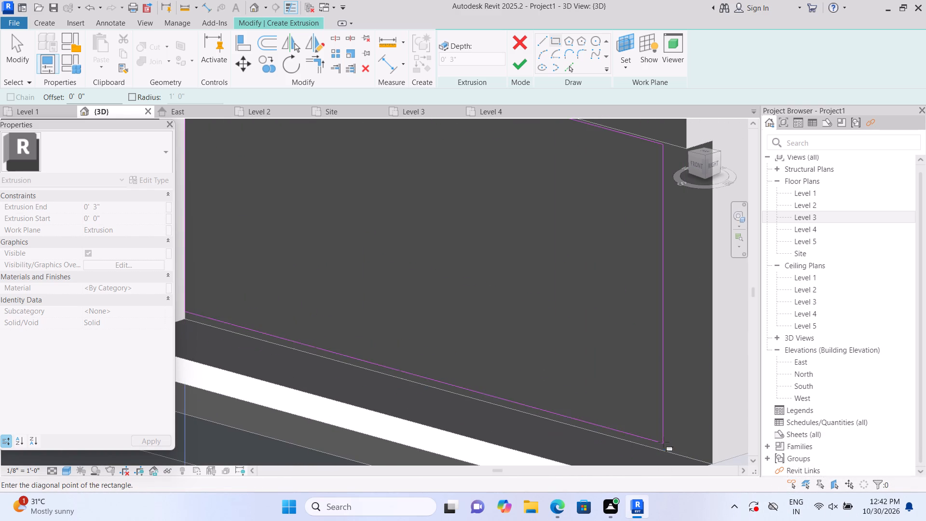
pyautogui.click(716, 465)
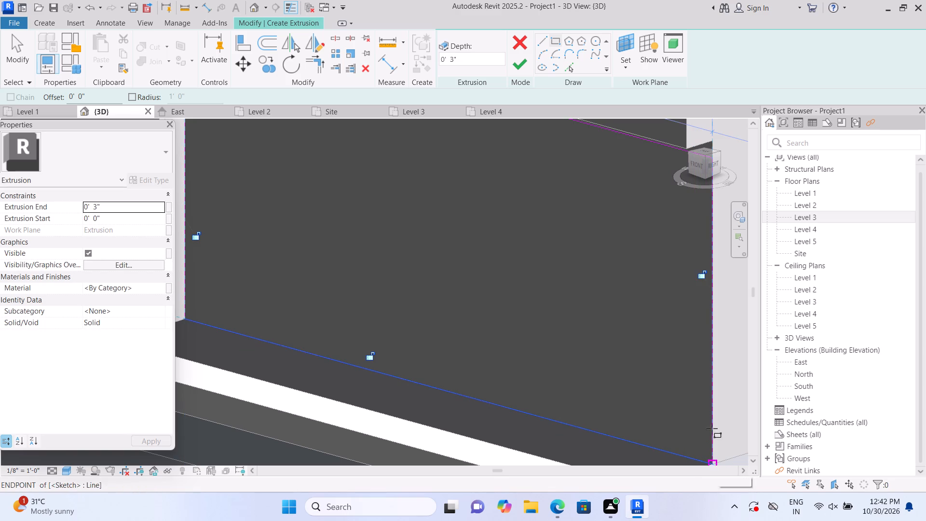
pyautogui.click(520, 67)
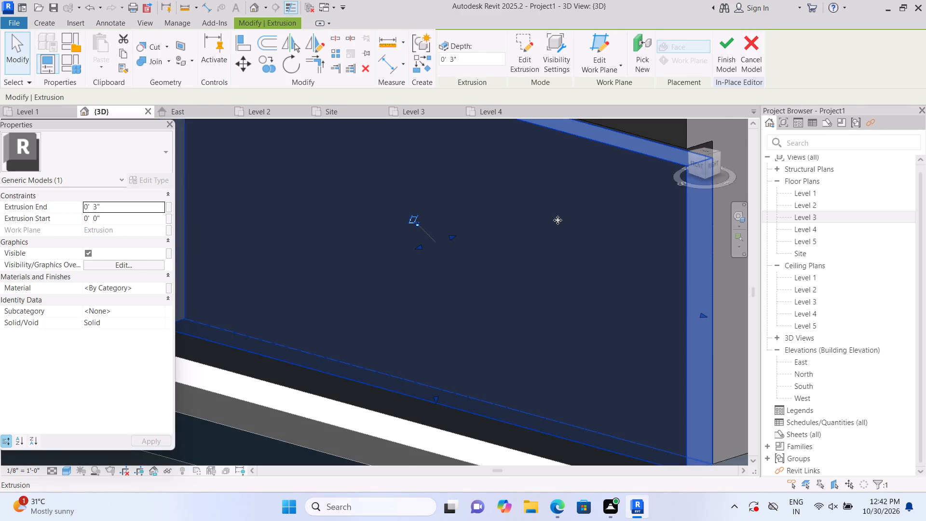
# Raise the new panel extrusion's top edge to meet the wall extrusion above it.
pyautogui.scroll(-5, 552, 236)
pyautogui.scroll(2, 549, 242)
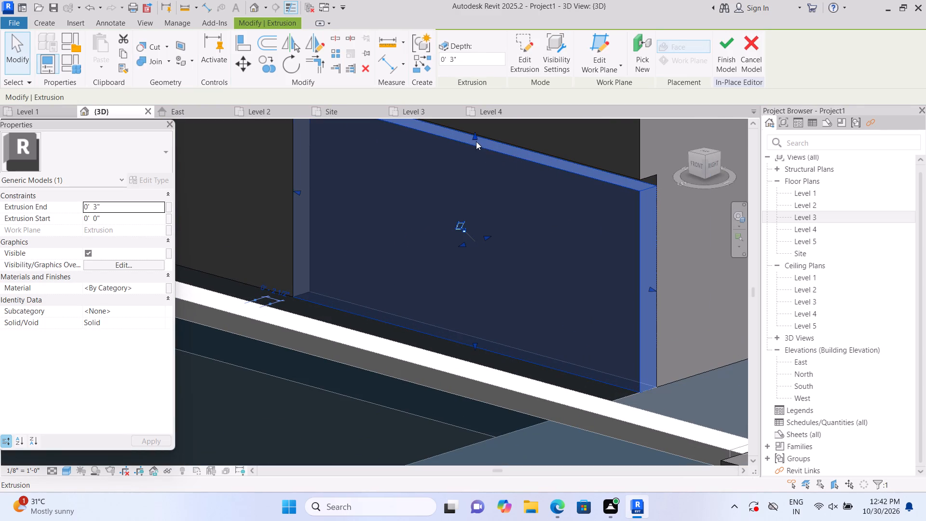
pyautogui.click(475, 135)
pyautogui.scroll(-4, 496, 208)
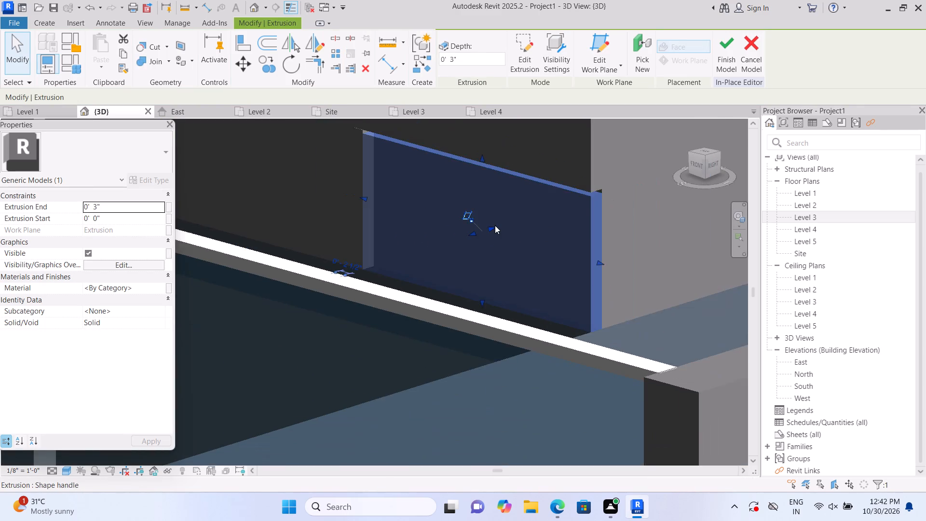
pyautogui.press('Escape')
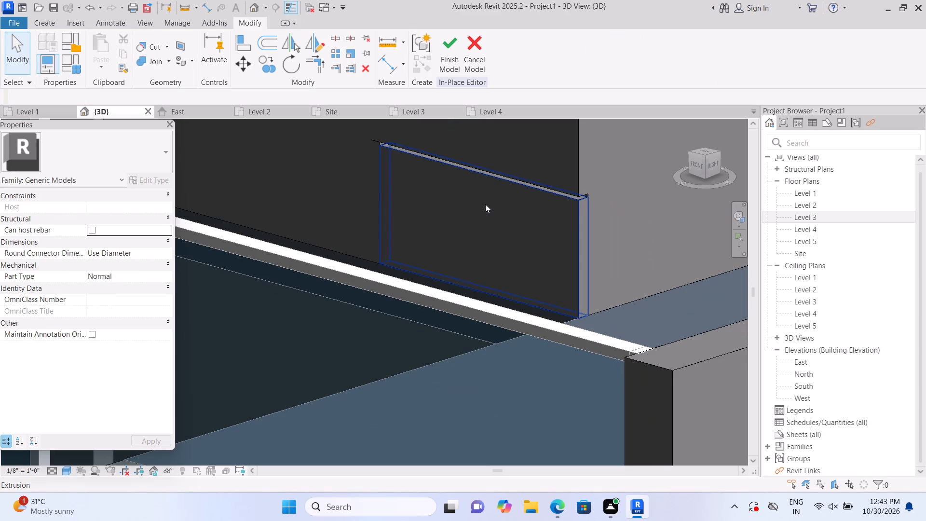
pyautogui.click(511, 207)
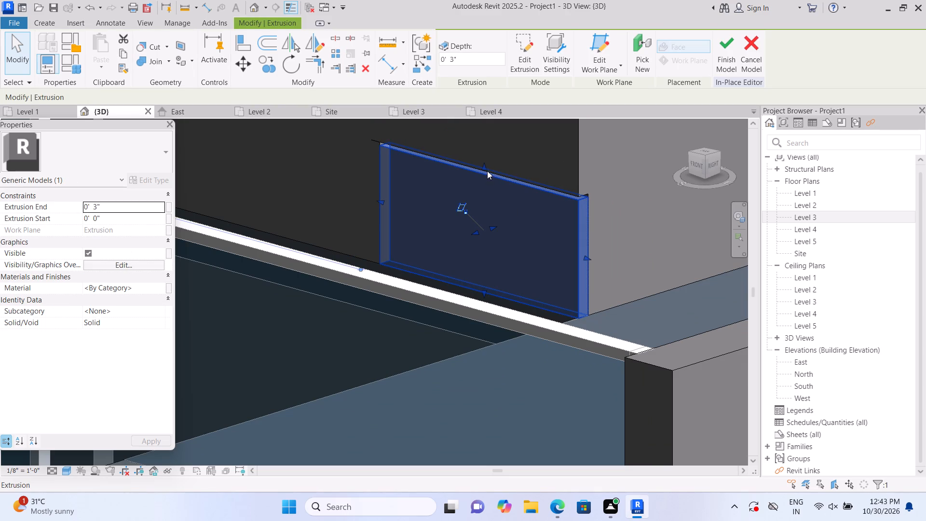
pyautogui.click(484, 164)
pyautogui.click(485, 161)
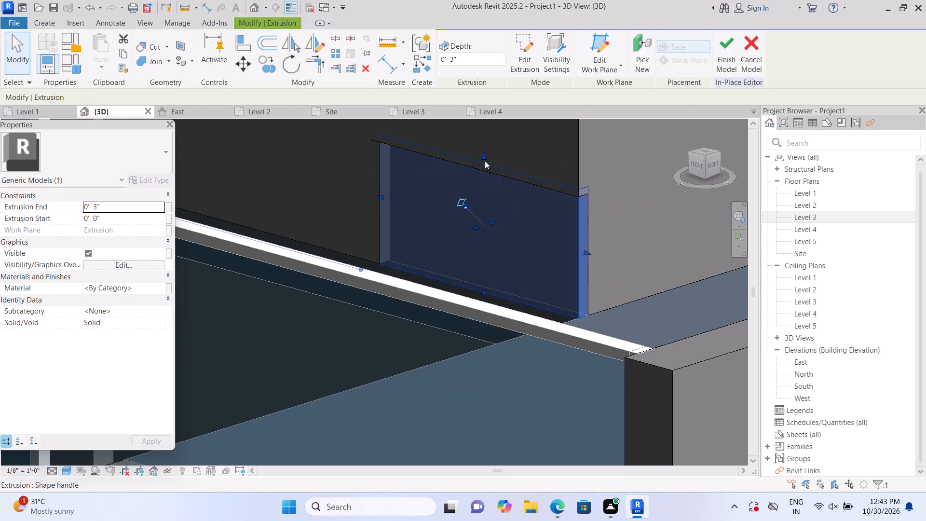
# Join the new panel extrusion with the surrounding wall extrusion.
pyautogui.click(170, 59)
pyautogui.click(173, 80)
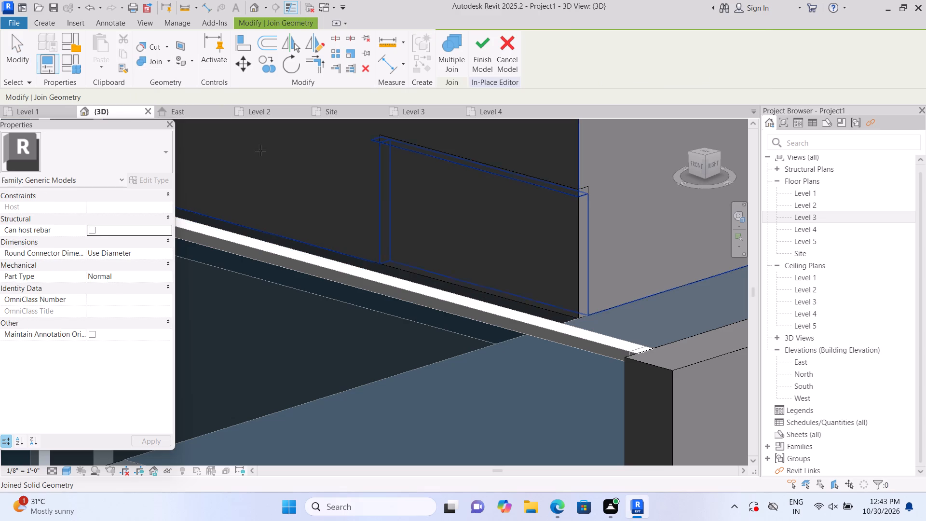
pyautogui.click(398, 192)
pyautogui.click(440, 141)
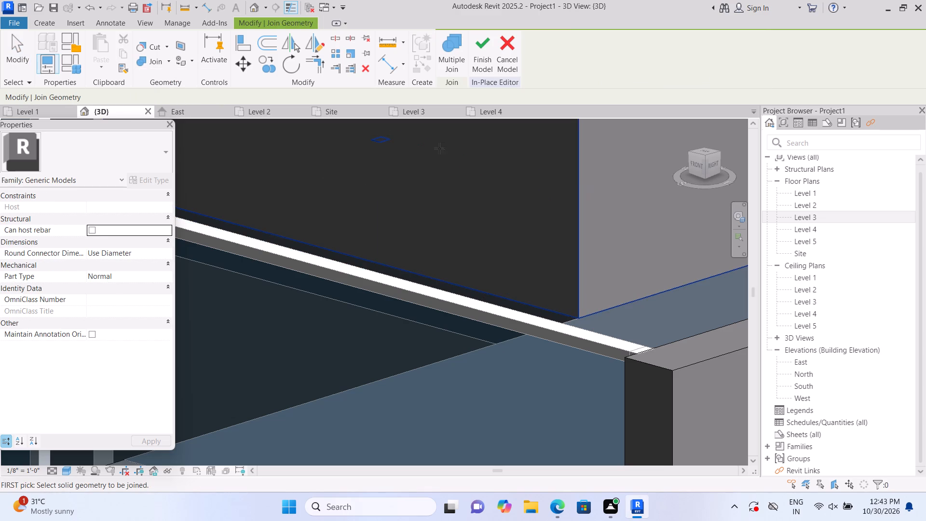
pyautogui.scroll(-4, 410, 211)
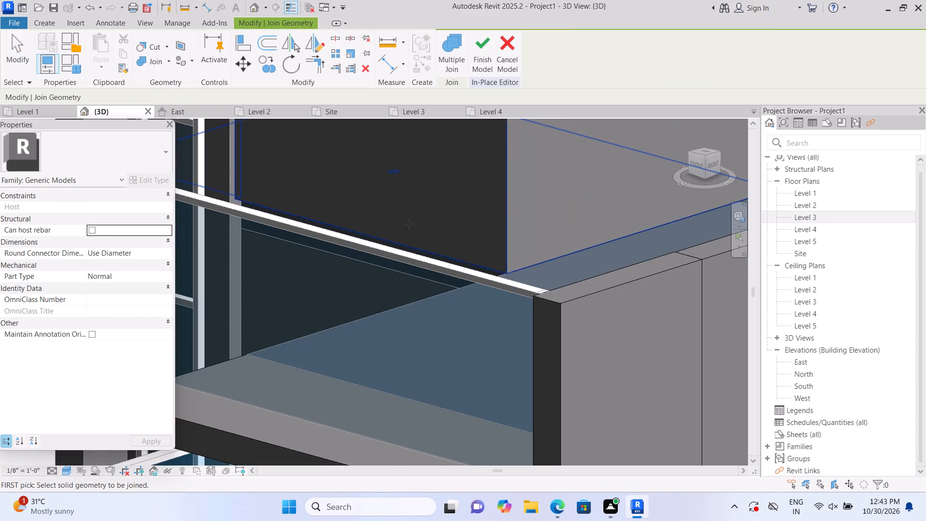
pyautogui.scroll(7, 414, 176)
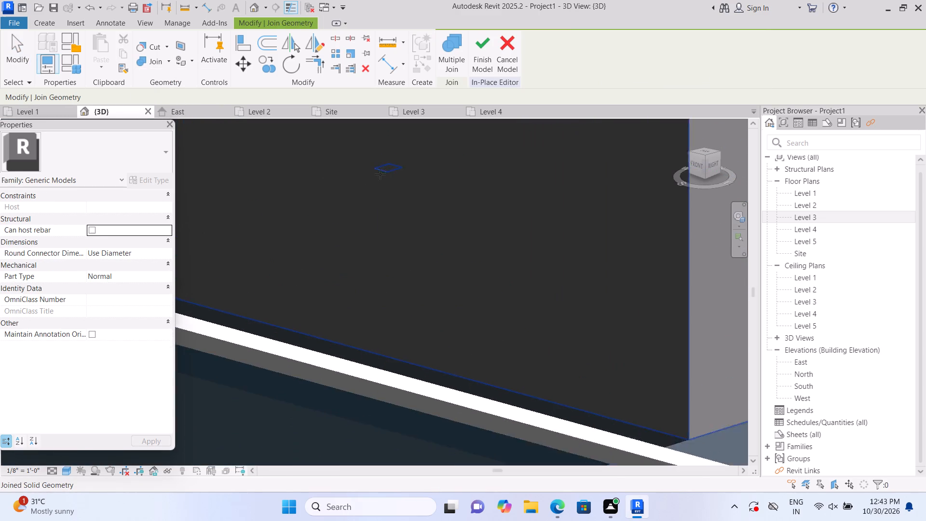
pyautogui.scroll(1, 380, 174)
pyautogui.scroll(-3, 413, 206)
pyautogui.press('Escape')
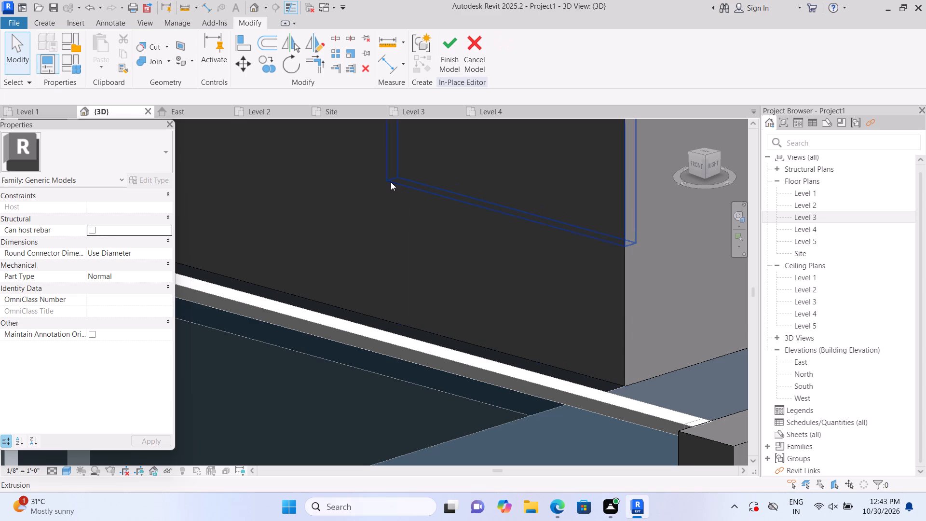
# Stretch the bottom edge of the panel extrusion above slightly down toward the new lower panel.
pyautogui.click(391, 182)
pyautogui.scroll(-3, 402, 224)
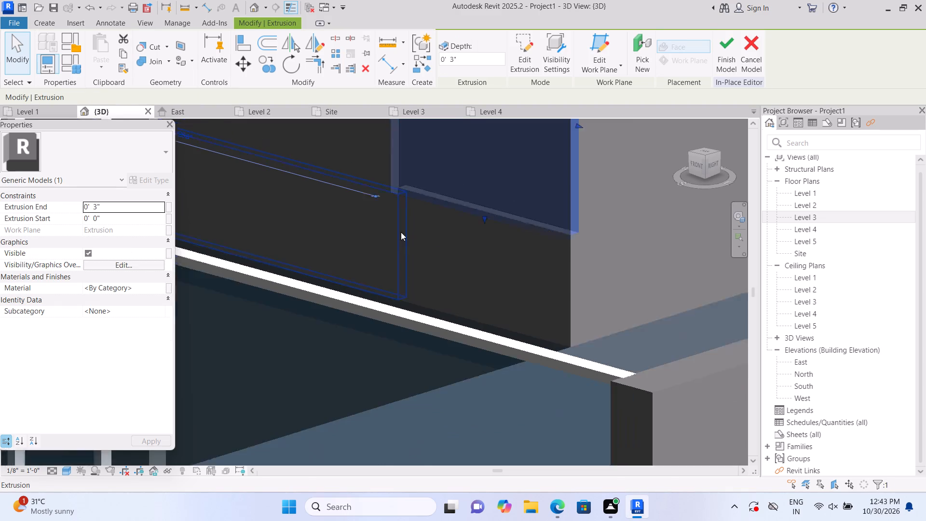
pyautogui.scroll(-1, 401, 232)
pyautogui.scroll(2, 414, 171)
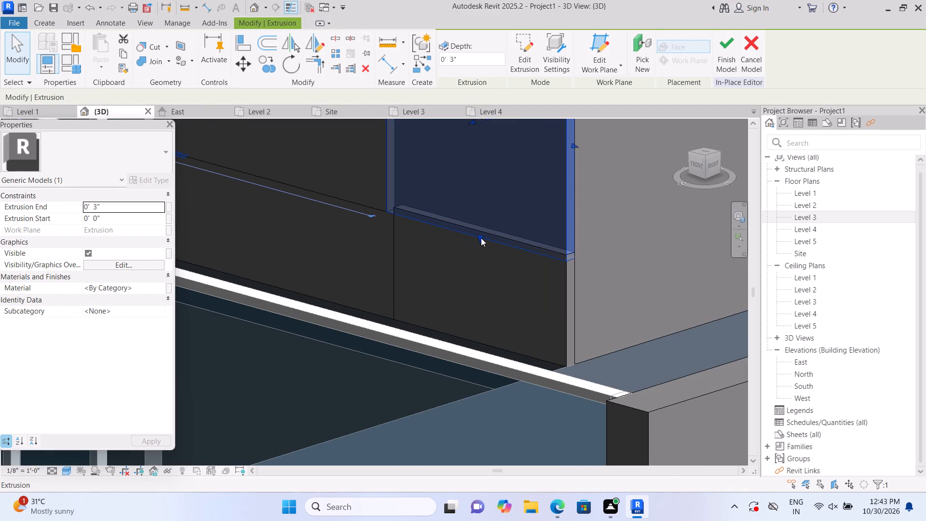
pyautogui.moveTo(481, 238); pyautogui.dragTo(479, 244)
pyautogui.press('Escape')
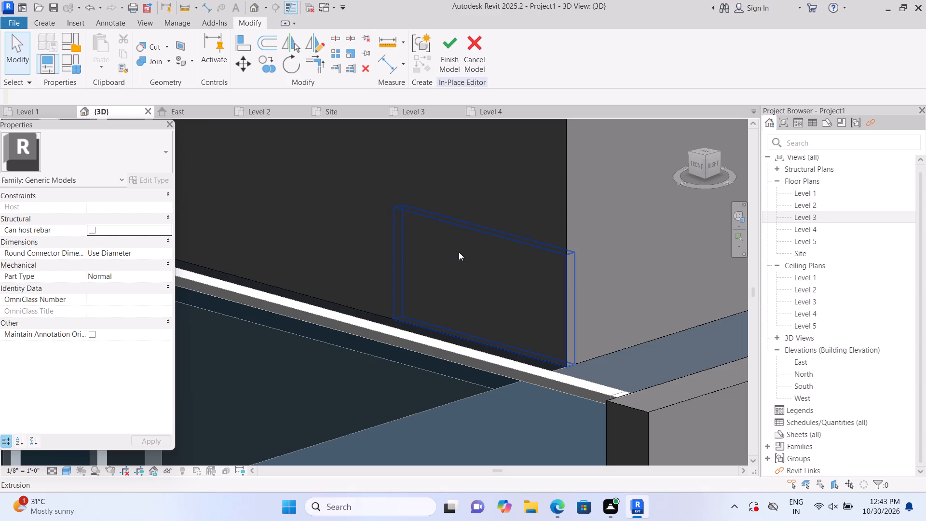
# Examine the front facade around the tall strip window, the filled wall and the glass balcony railings.
pyautogui.scroll(-12, 332, 281)
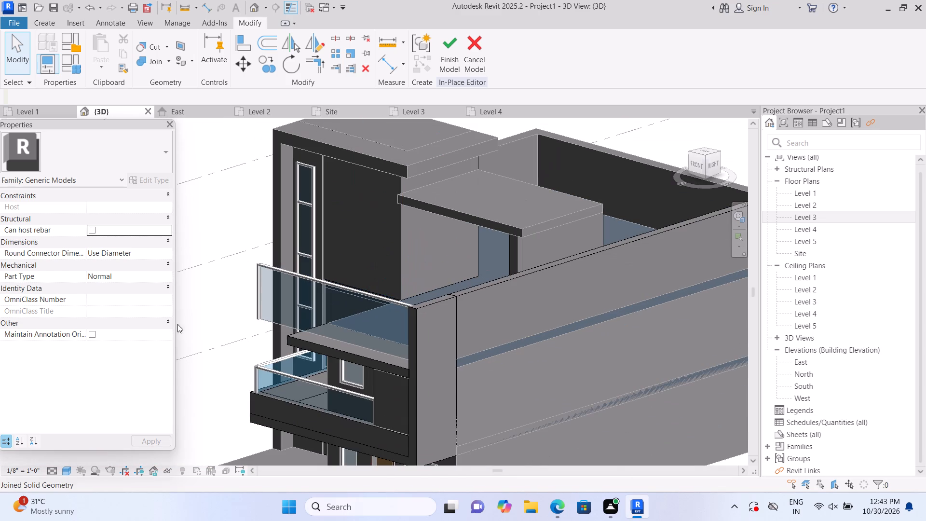
pyautogui.scroll(2, 216, 356)
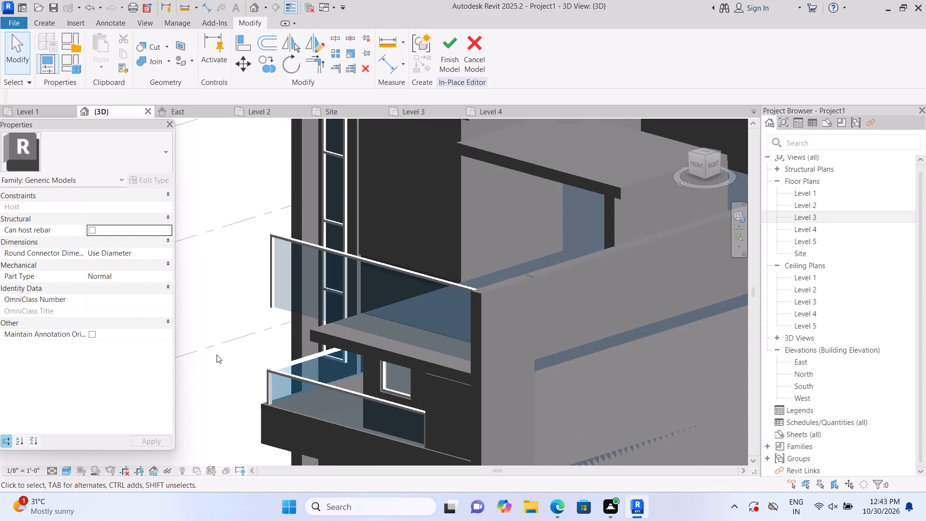
pyautogui.scroll(1, 187, 253)
pyautogui.keyDown('shift'); pyautogui.moveTo(181, 250); pyautogui.dragTo(226, 290, button='middle'); pyautogui.keyUp('shift')
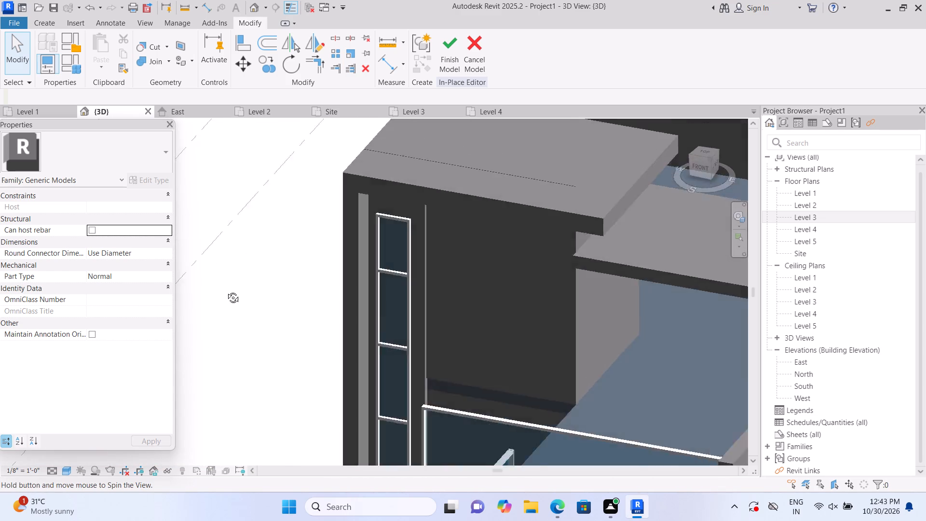
pyautogui.keyDown('shift'); pyautogui.moveTo(226, 290); pyautogui.dragTo(251, 306, button='middle'); pyautogui.keyUp('shift')
pyautogui.moveTo(280, 388); pyautogui.dragTo(340, 210, button='middle')
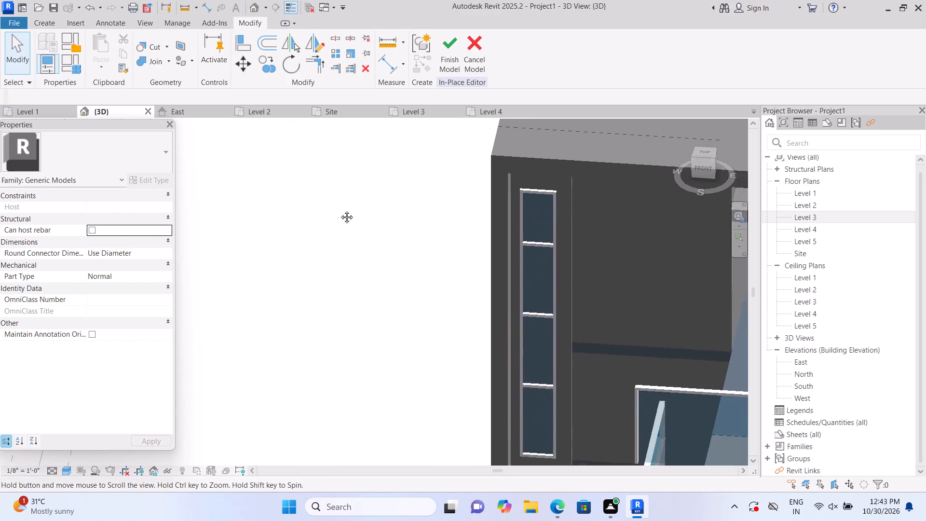
pyautogui.moveTo(340, 210); pyautogui.dragTo(338, 198, button='middle')
pyautogui.scroll(1, 374, 302)
pyautogui.moveTo(330, 292); pyautogui.dragTo(169, 286, button='middle')
pyautogui.middleClick(160, 287)
pyautogui.moveTo(153, 288); pyautogui.dragTo(146, 281, button='middle')
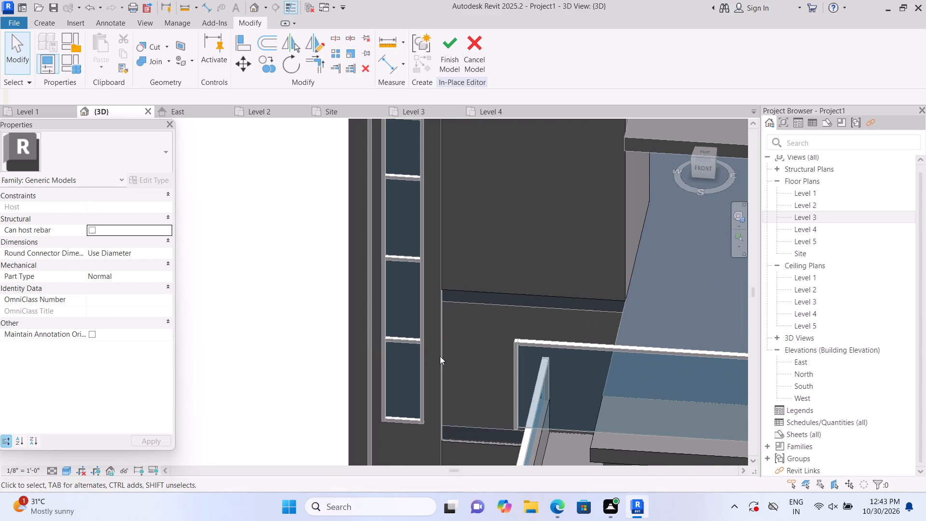
# Start a new extrusion from the front view, with the front face of the Generic - 12" roof picked as its work plane.
pyautogui.moveTo(422, 351); pyautogui.dragTo(357, 341, button='middle')
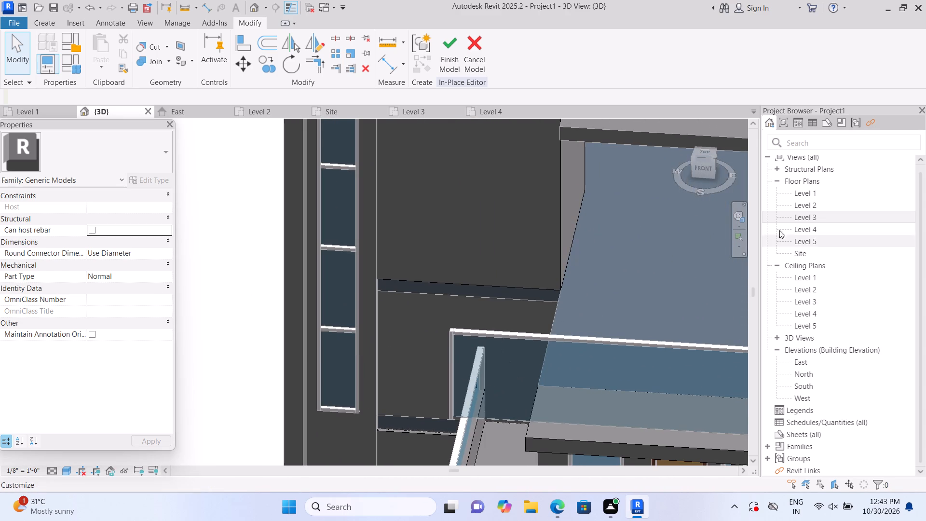
pyautogui.click(702, 165)
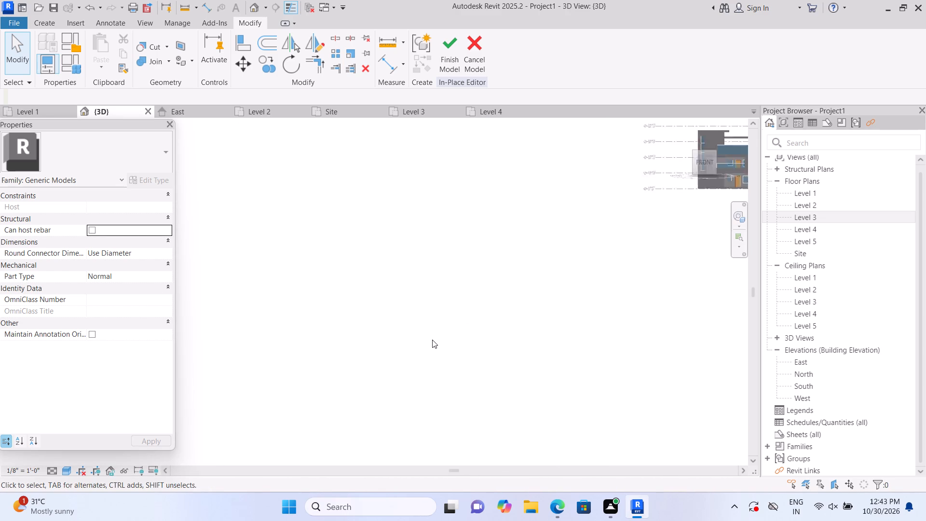
pyautogui.scroll(12, 323, 272)
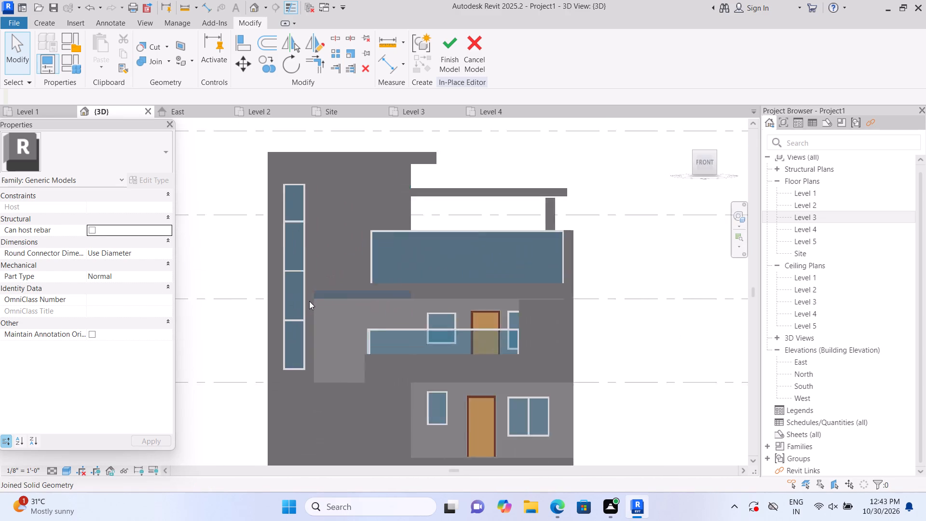
pyautogui.scroll(4, 309, 301)
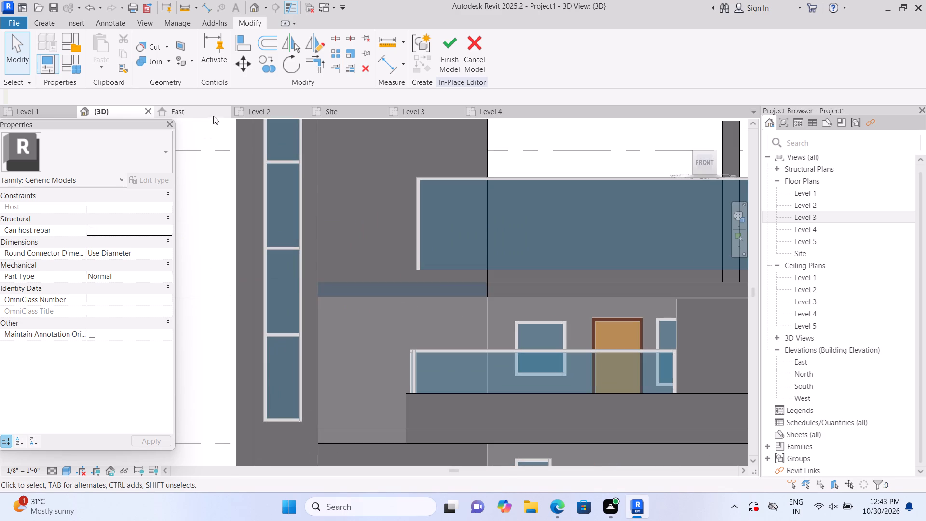
pyautogui.click(50, 18)
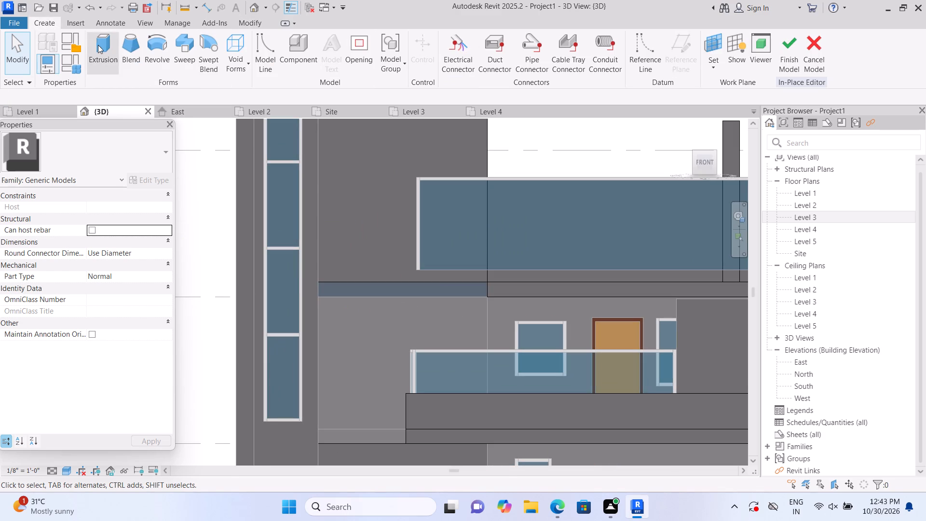
pyautogui.click(98, 45)
pyautogui.click(624, 71)
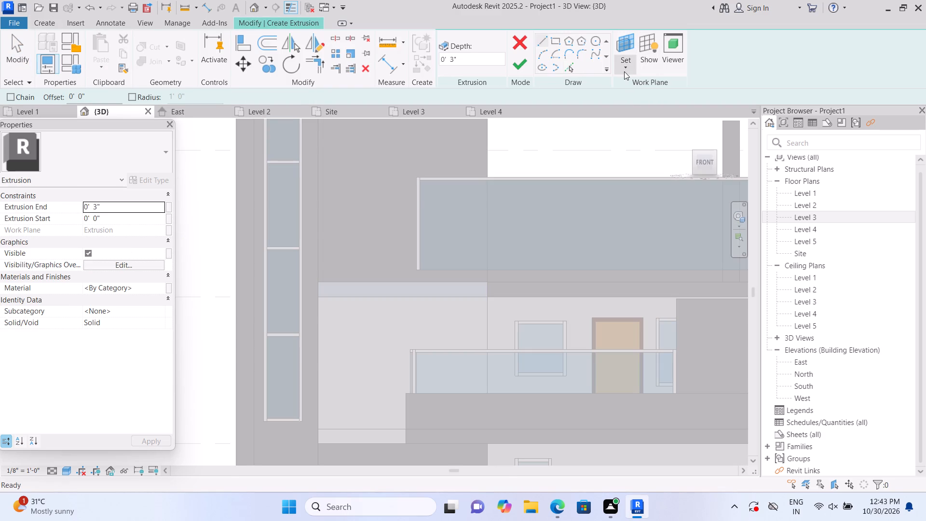
pyautogui.click(645, 110)
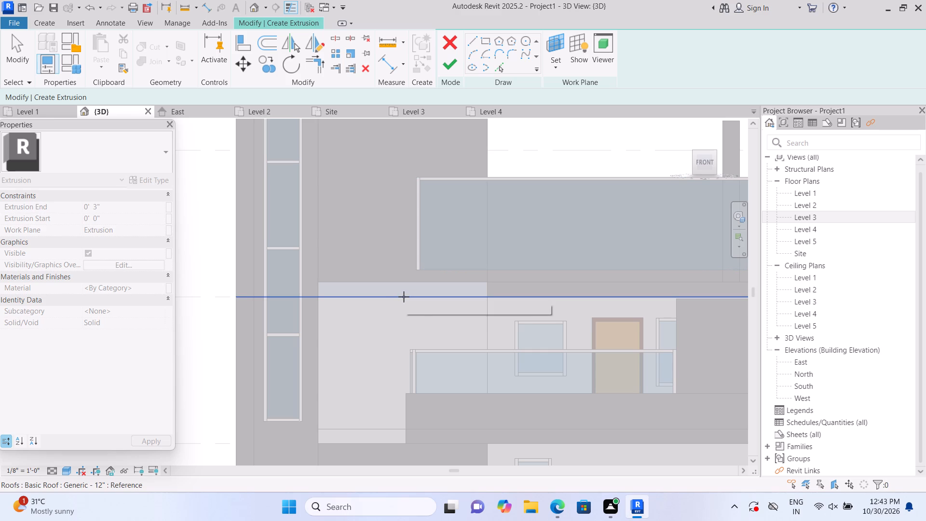
pyautogui.scroll(2, 404, 297)
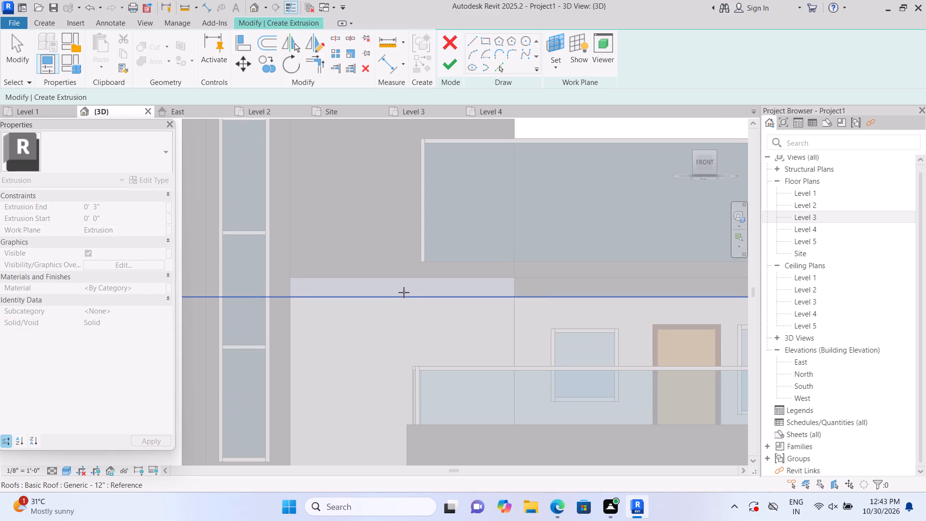
pyautogui.click(404, 290)
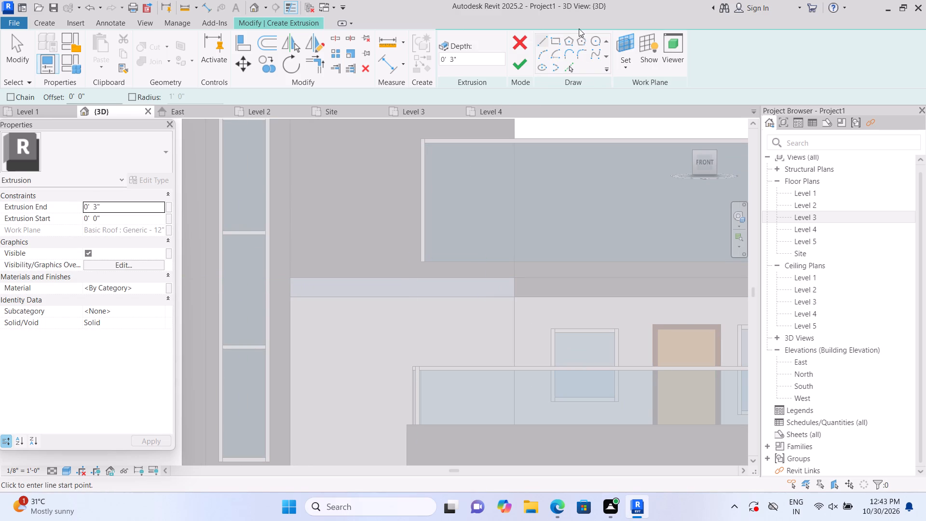
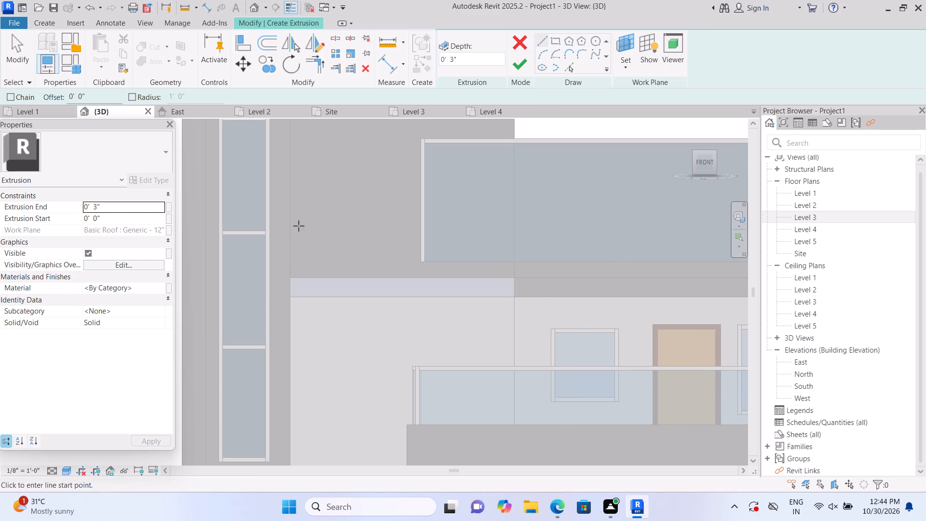
# Extrude a rectangle about 11'-7" by 4'-7" at 3" depth, from the wall extrusion's lower edge down to the balcony railing's top.
pyautogui.click(556, 40)
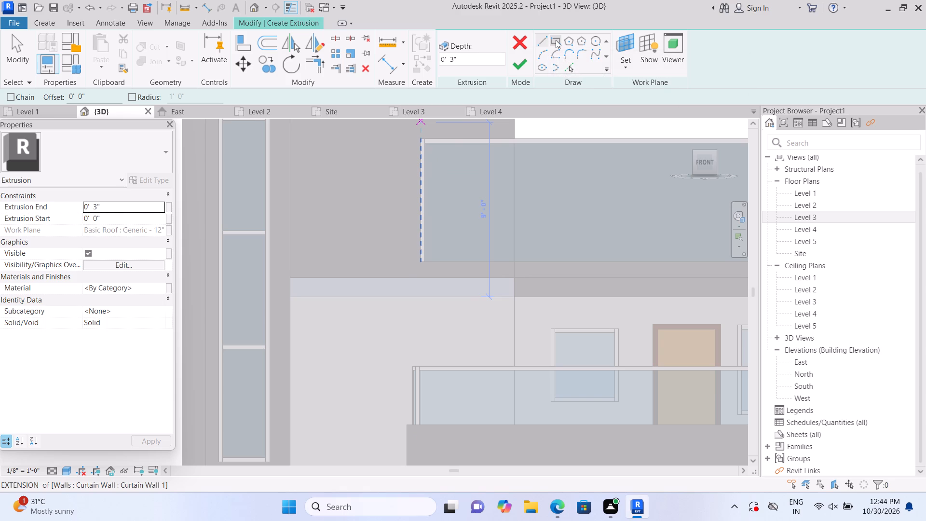
pyautogui.scroll(1, 334, 279)
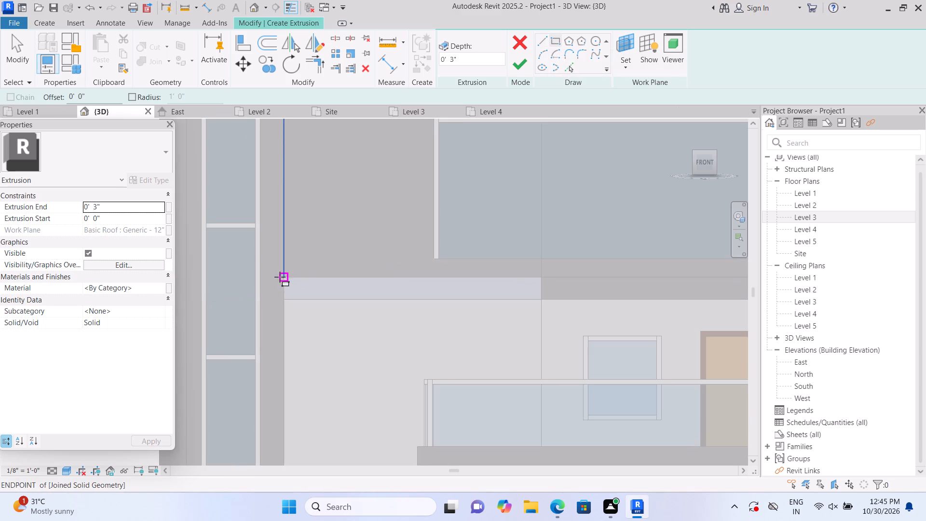
pyautogui.click(280, 277)
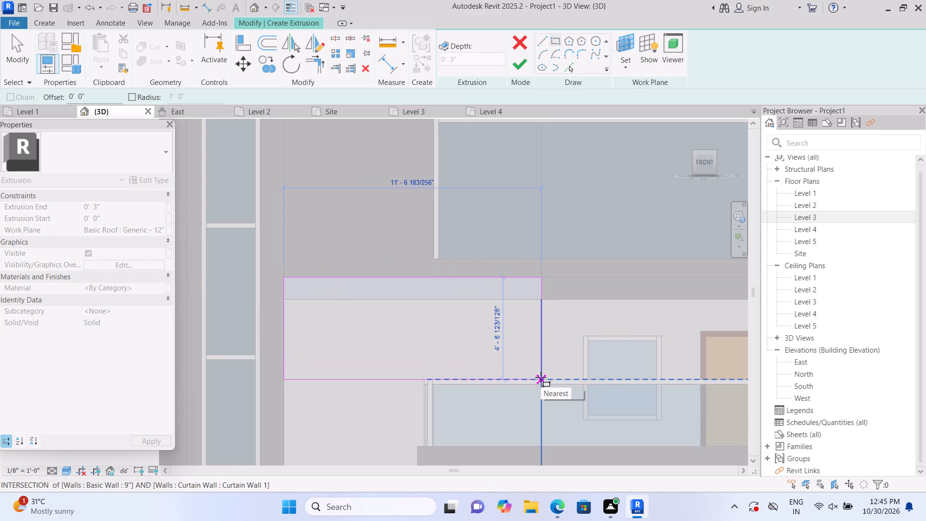
pyautogui.click(541, 377)
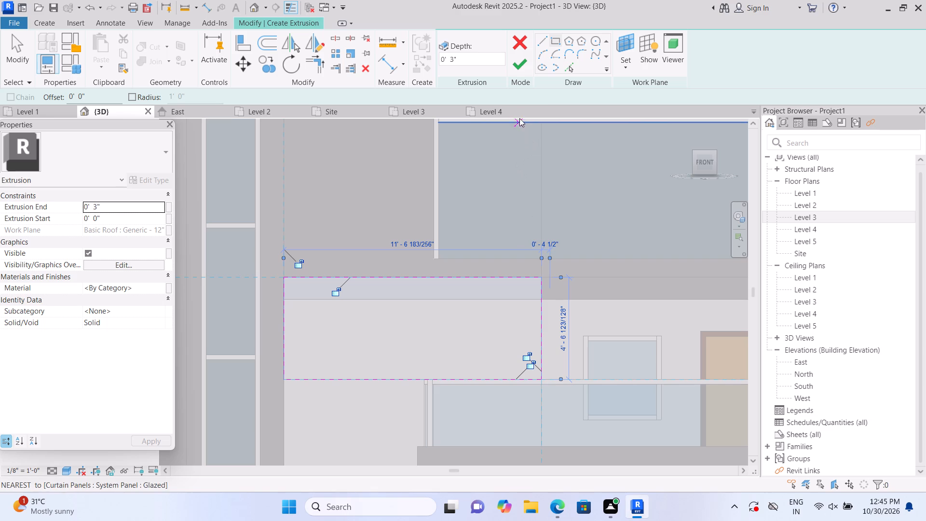
pyautogui.click(525, 66)
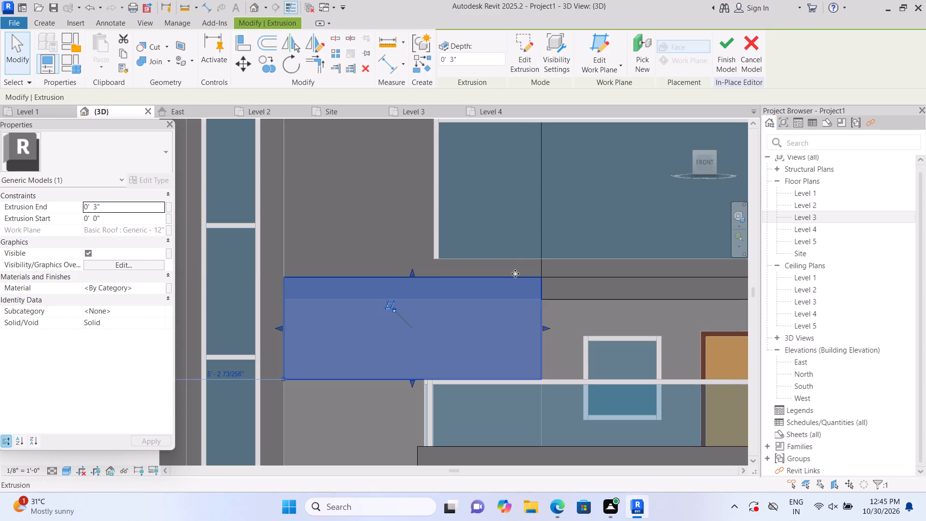
pyautogui.scroll(-4, 515, 275)
pyautogui.moveTo(426, 355); pyautogui.dragTo(391, 310, button='middle')
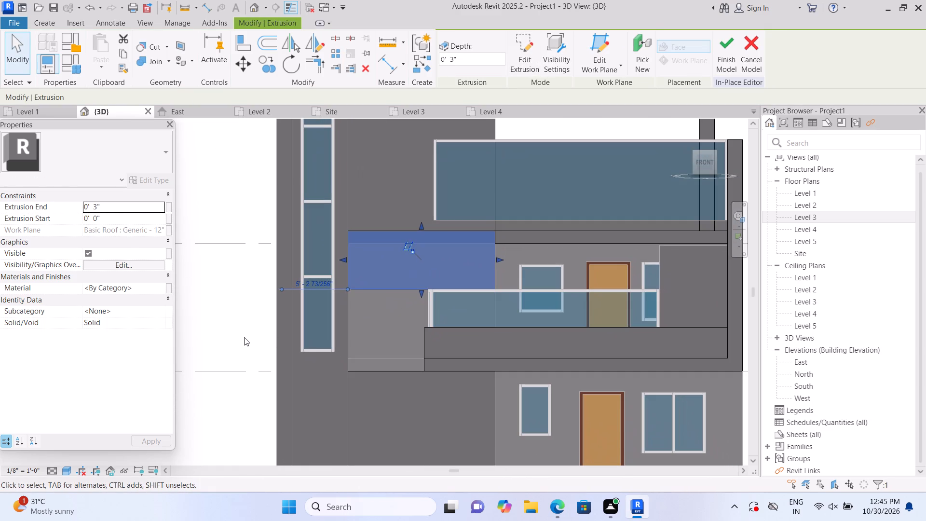
pyautogui.click(244, 337)
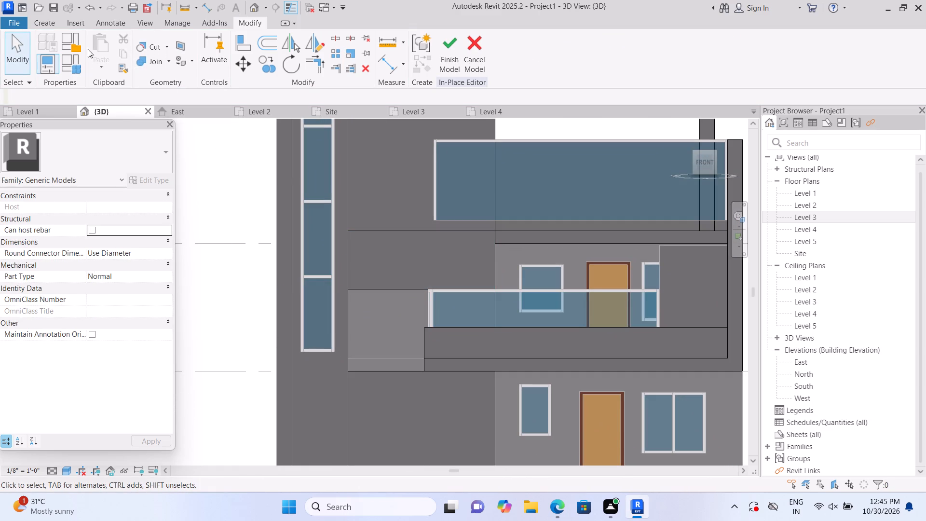
# On the 9" wall's face, extrude a rectangle about 6'-0" by 6'-5" at 3" depth in the opening beside the balcony.
pyautogui.click(47, 18)
pyautogui.click(93, 43)
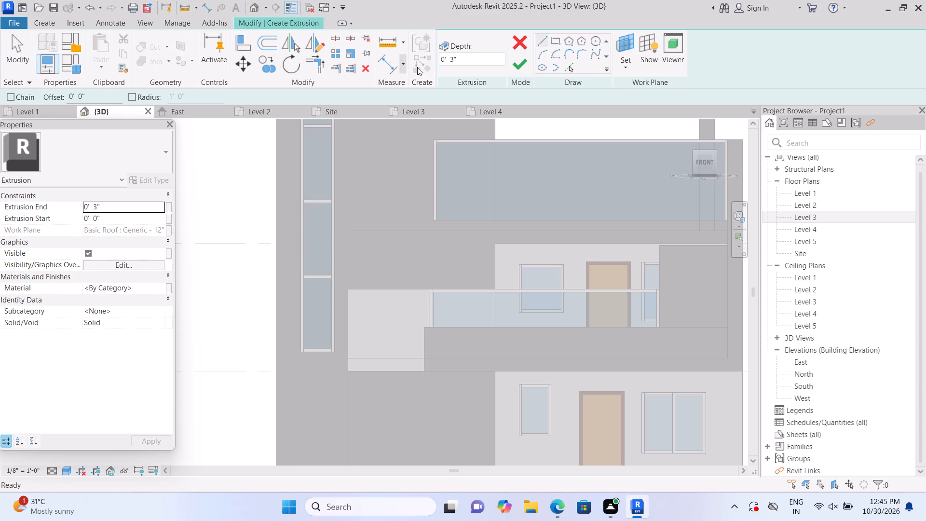
pyautogui.click(621, 66)
pyautogui.click(631, 110)
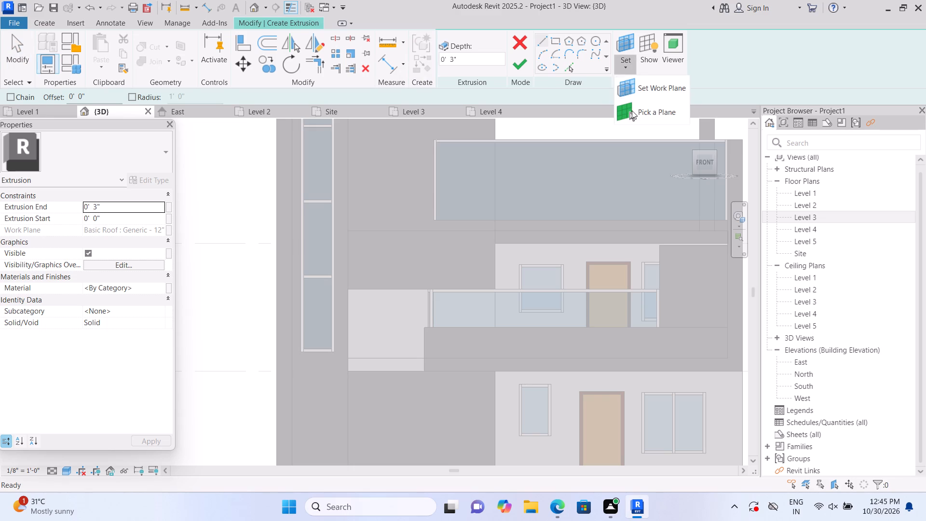
pyautogui.click(385, 317)
pyautogui.click(557, 45)
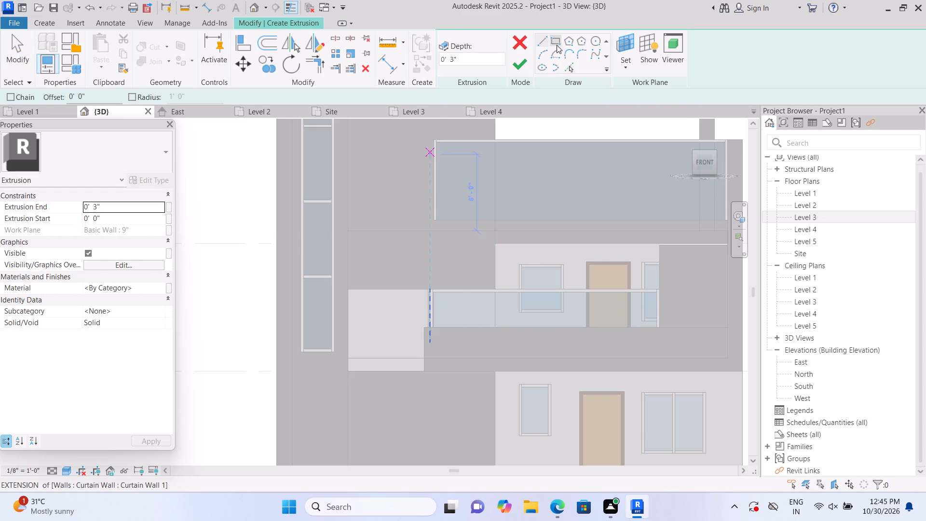
pyautogui.click(350, 291)
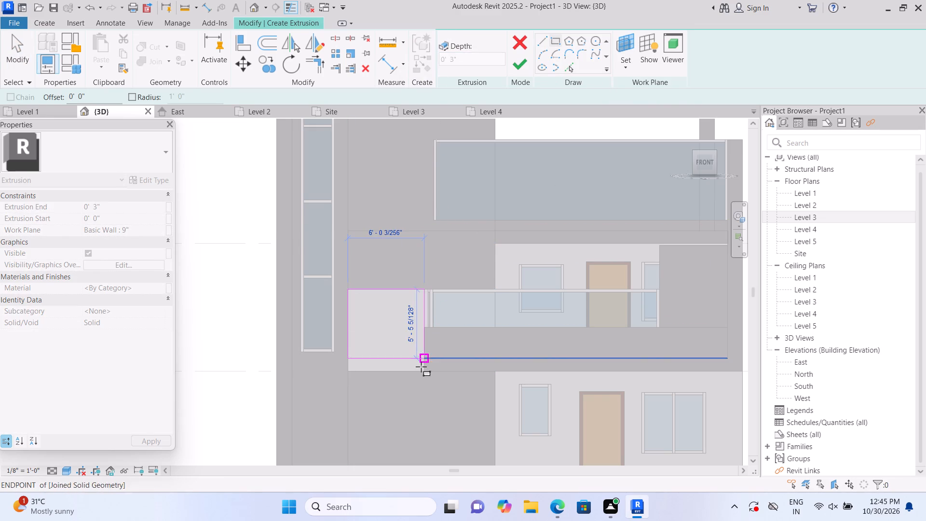
pyautogui.click(423, 374)
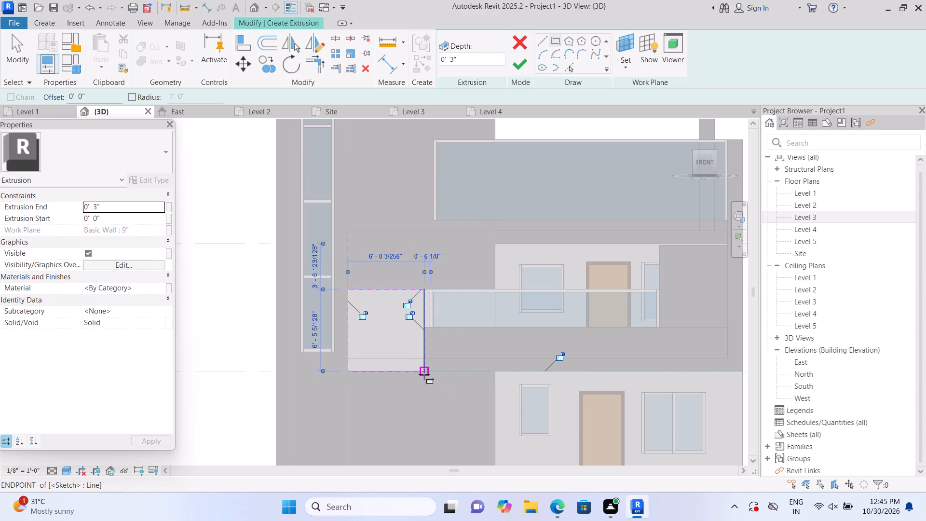
pyautogui.click(516, 63)
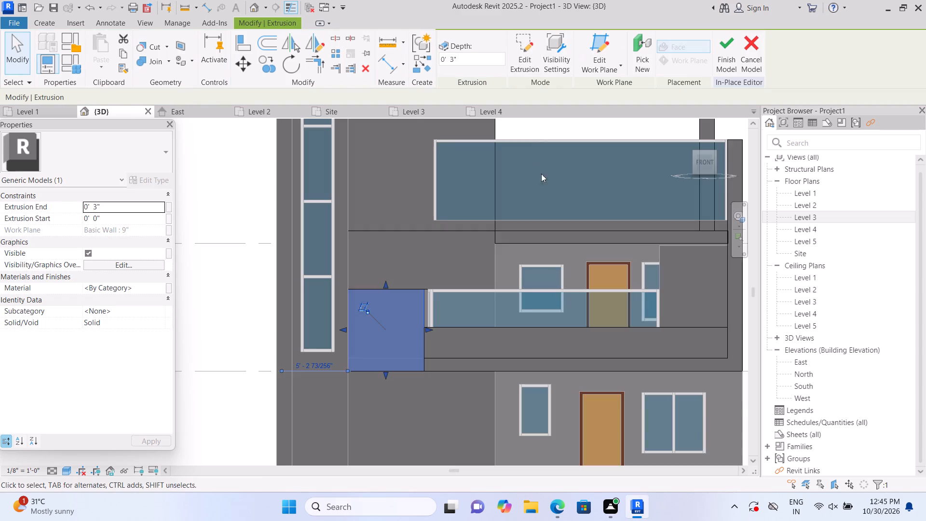
pyautogui.scroll(7, 473, 303)
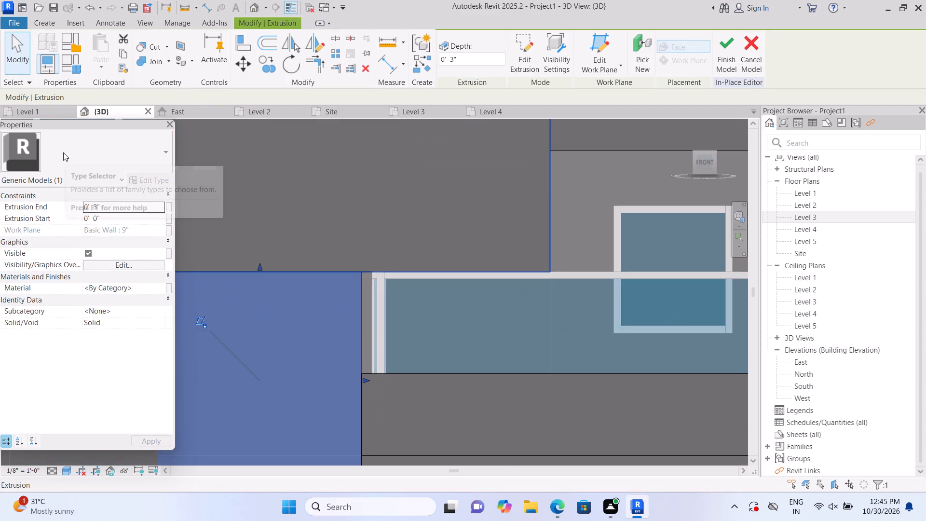
pyautogui.press('Escape')
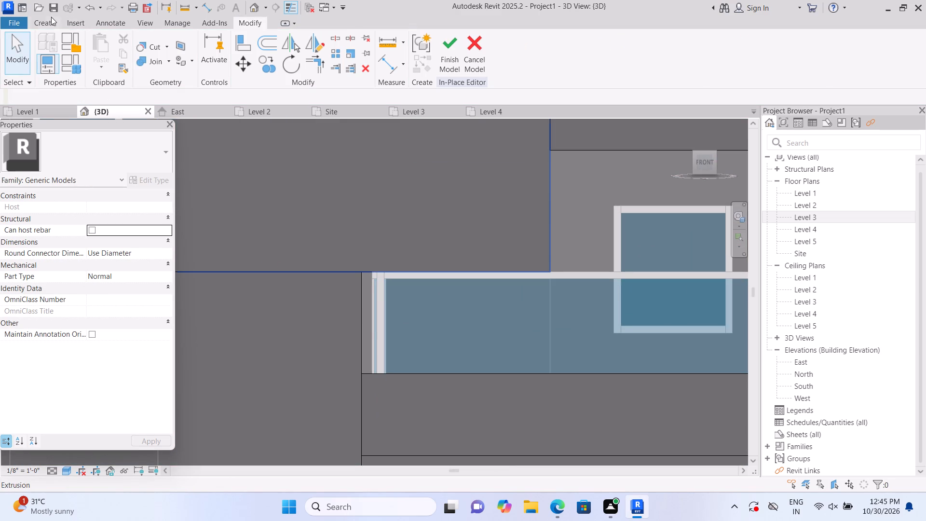
# Start another extrusion and try to sketch a rectangle with the balcony railing's curtain wall as its work plane.
pyautogui.click(51, 17)
pyautogui.click(95, 37)
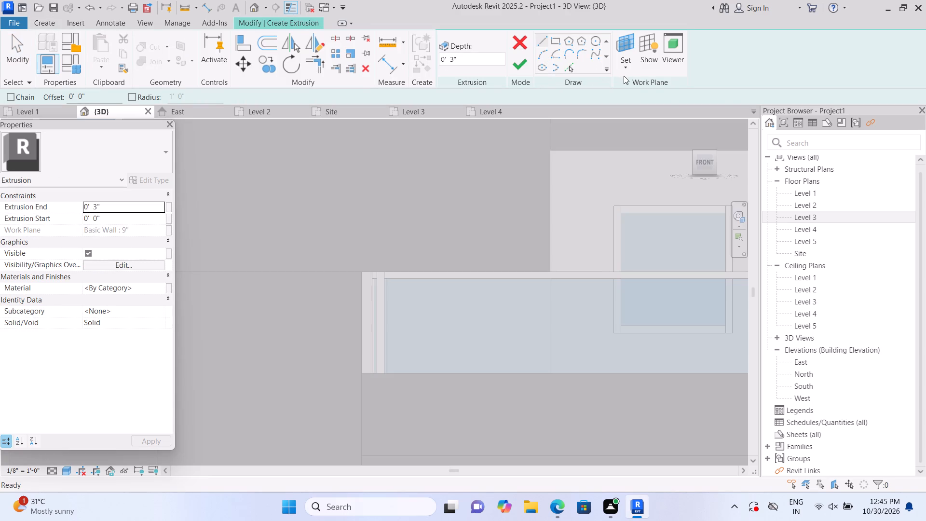
pyautogui.click(628, 69)
pyautogui.click(637, 115)
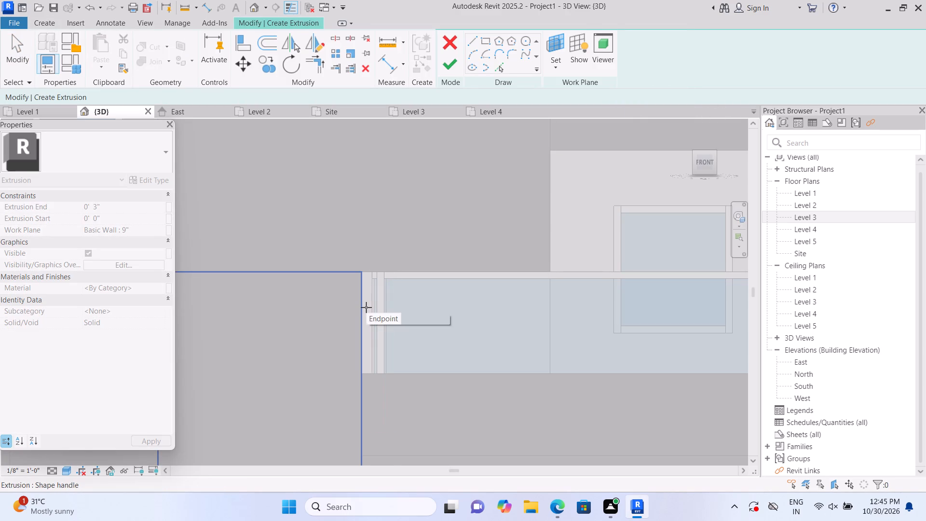
pyautogui.scroll(2, 366, 307)
pyautogui.click(374, 304)
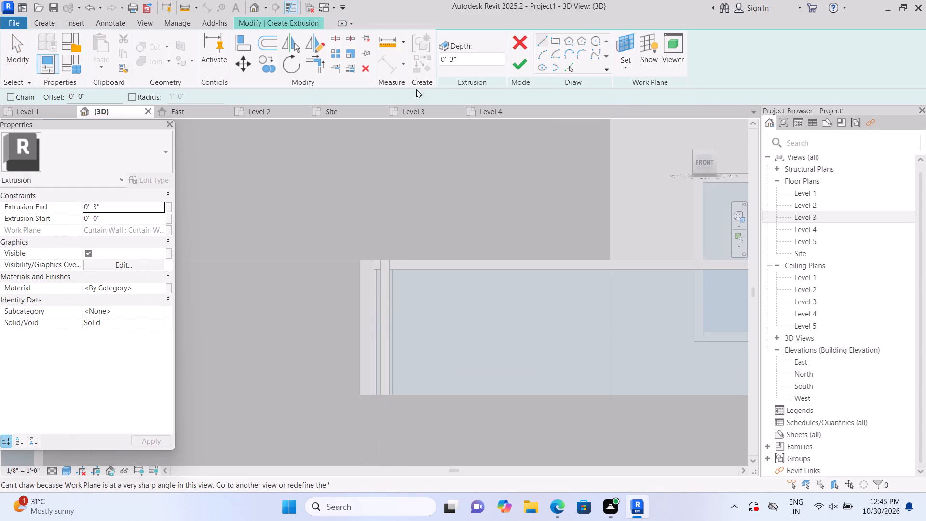
pyautogui.click(550, 41)
pyautogui.scroll(1, 360, 294)
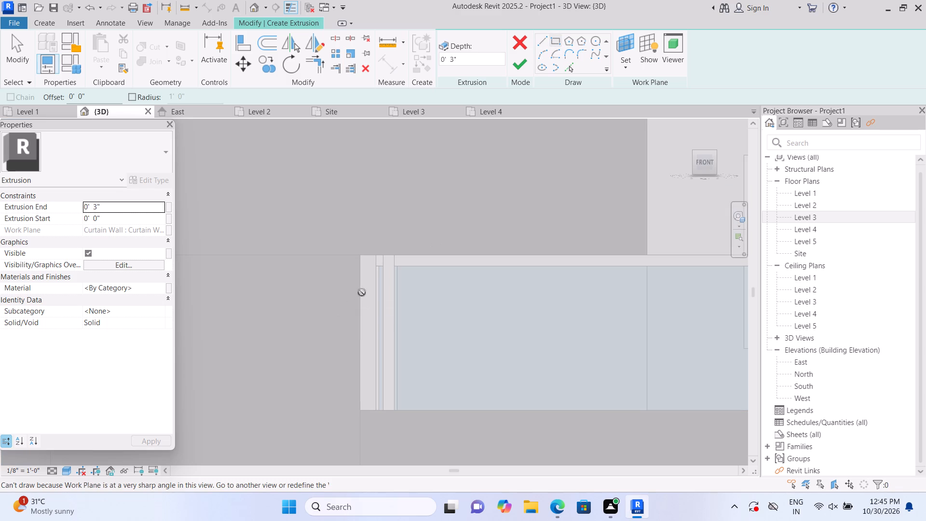
pyautogui.press('Escape')
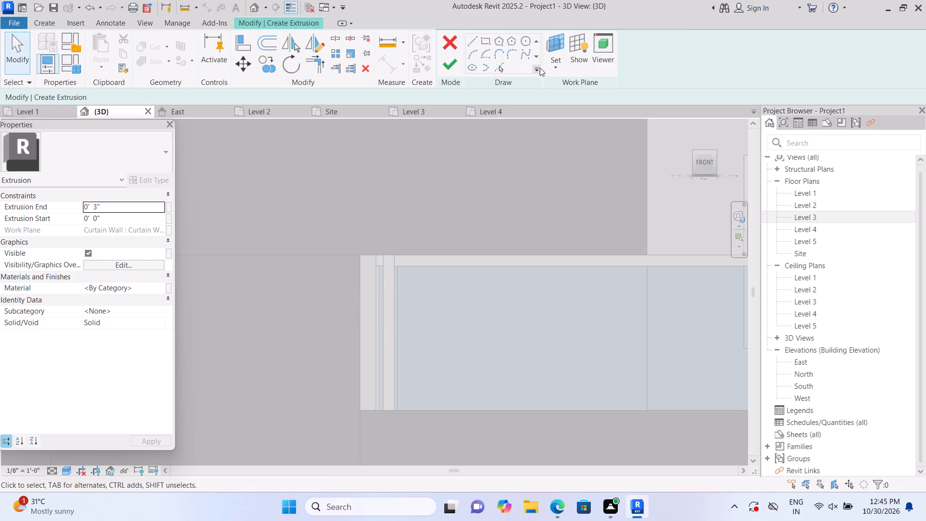
# On the 2.5" x 5" railing mullion's face, extrude a narrow railing-height rectangle at 3" depth, filling the gap between panel and railing.
pyautogui.click(554, 67)
pyautogui.click(561, 111)
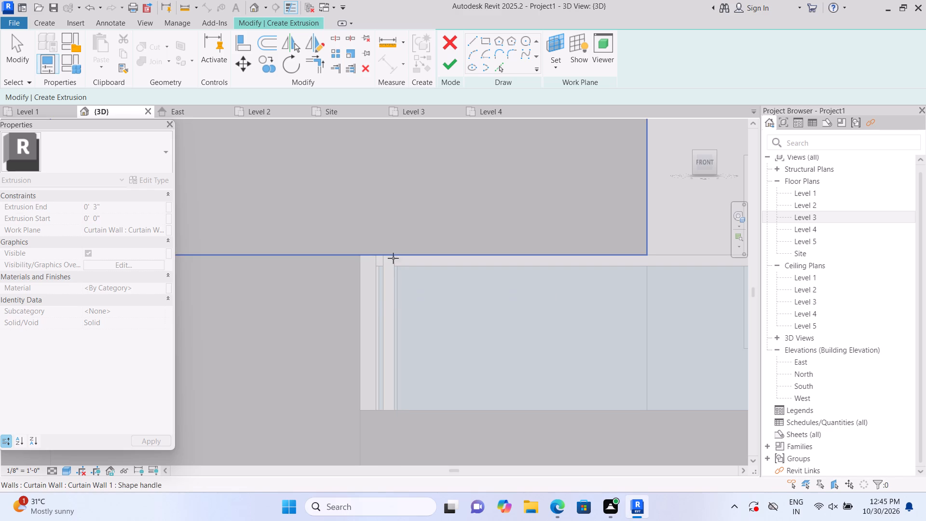
pyautogui.scroll(5, 378, 274)
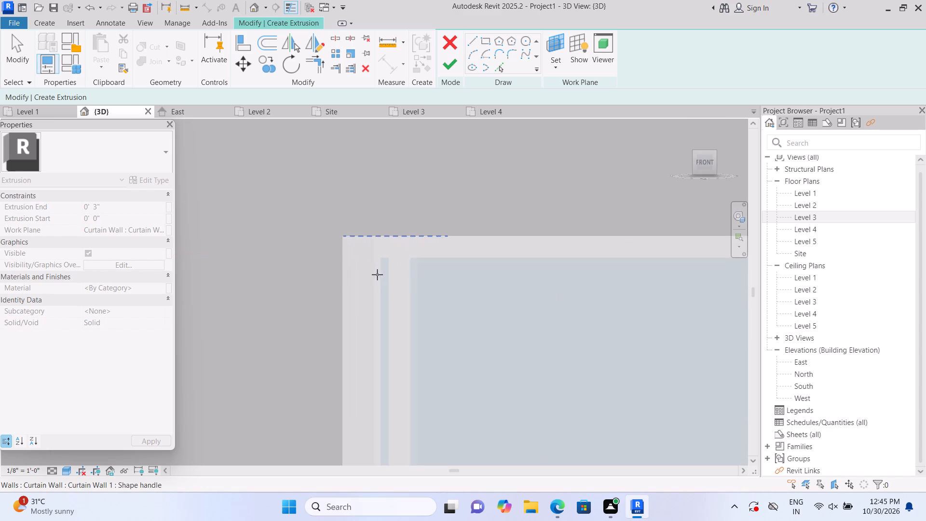
pyautogui.moveTo(376, 274); pyautogui.dragTo(378, 216, button='middle')
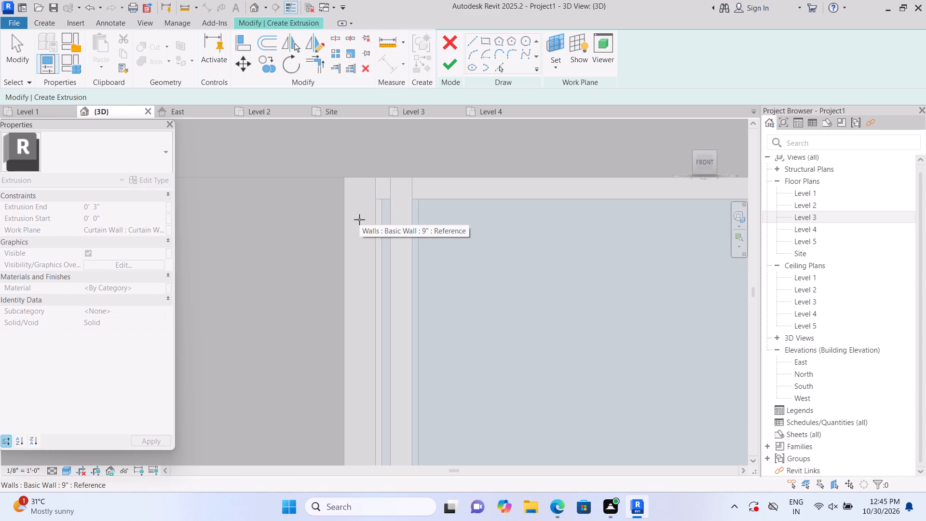
pyautogui.click(374, 219)
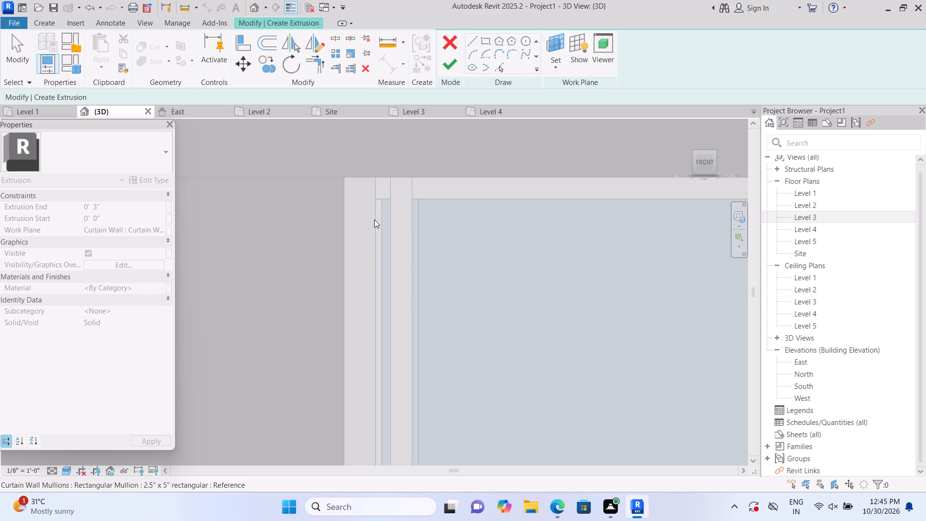
pyautogui.click(556, 43)
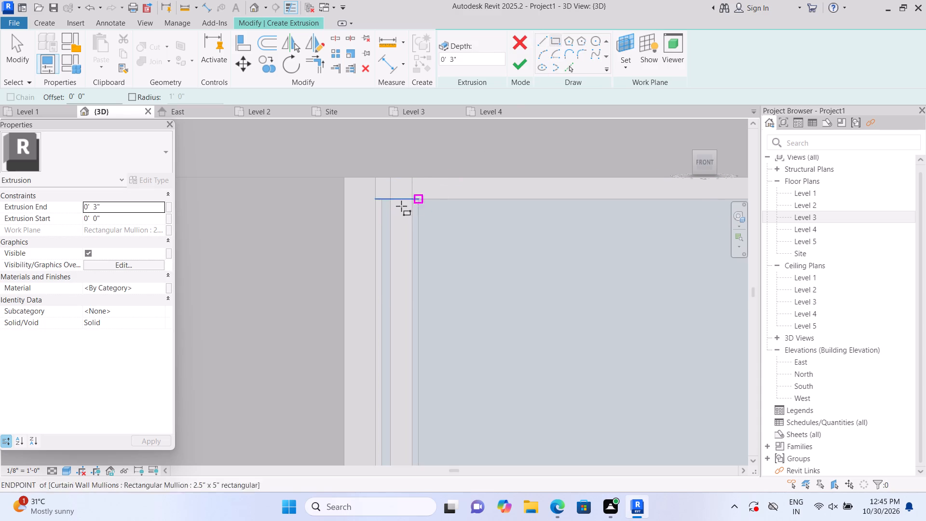
pyautogui.click(343, 177)
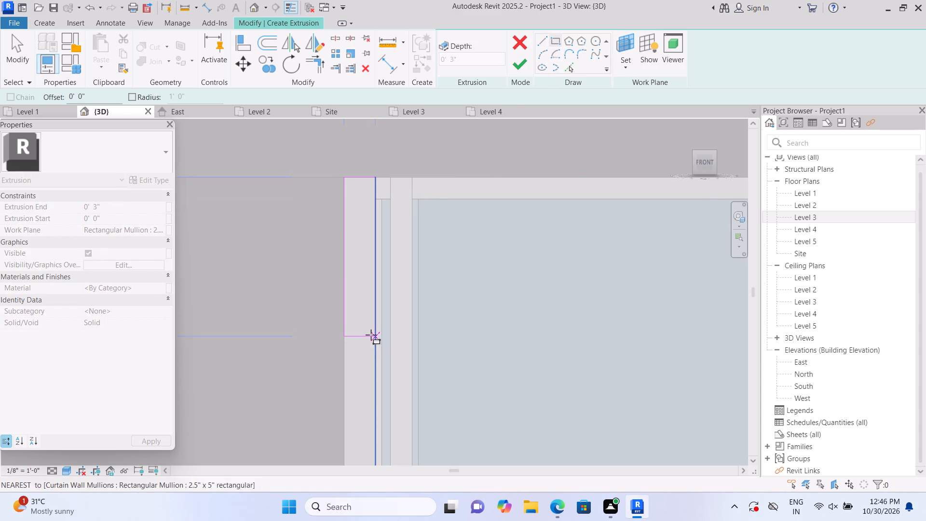
pyautogui.moveTo(371, 334); pyautogui.dragTo(369, 289, button='middle')
pyautogui.moveTo(374, 271); pyautogui.dragTo(381, 224, button='middle')
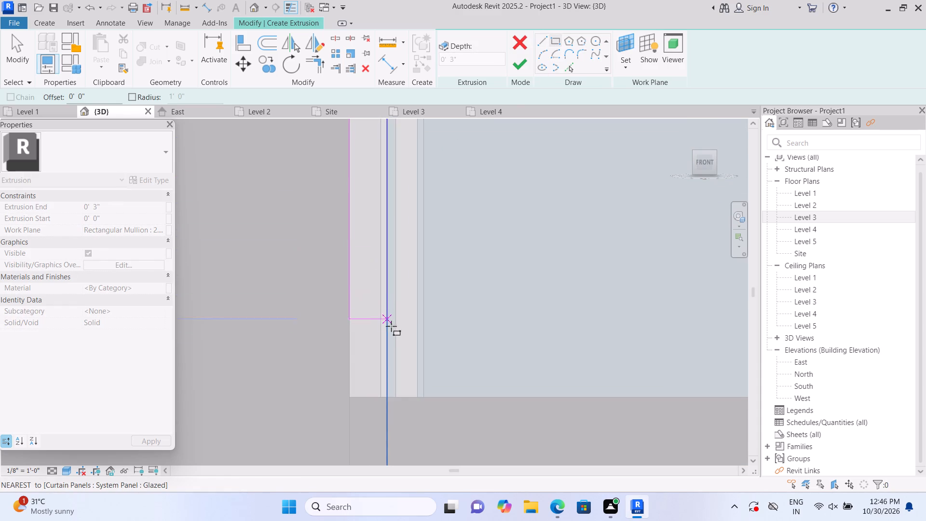
pyautogui.click(381, 401)
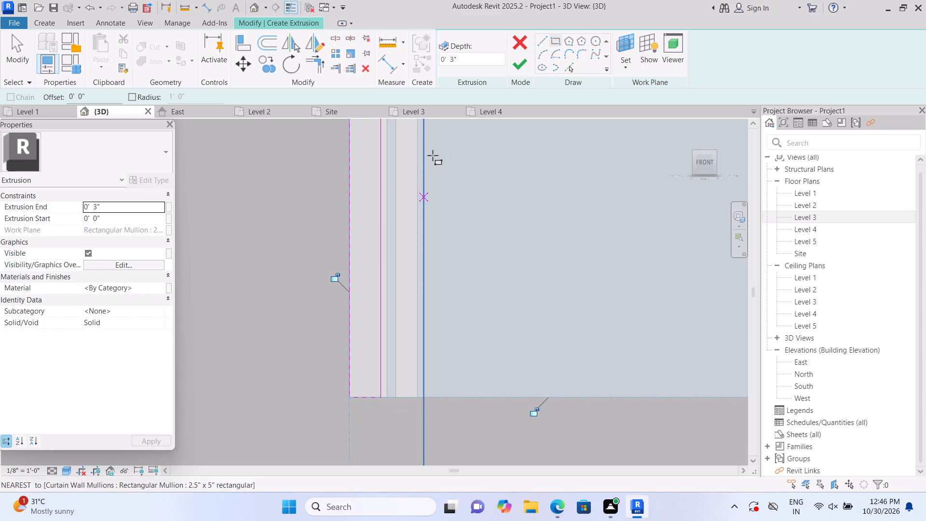
pyautogui.click(516, 68)
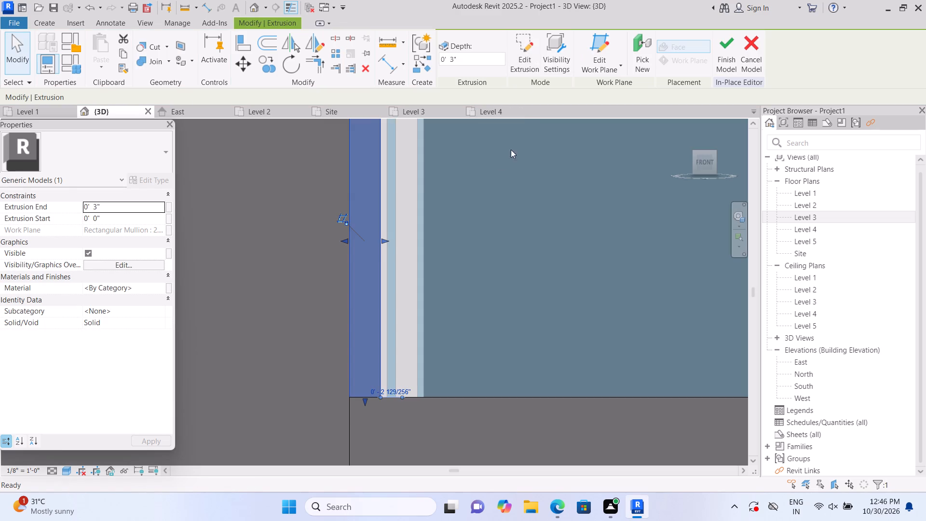
pyautogui.scroll(-9, 496, 206)
pyautogui.press('Escape')
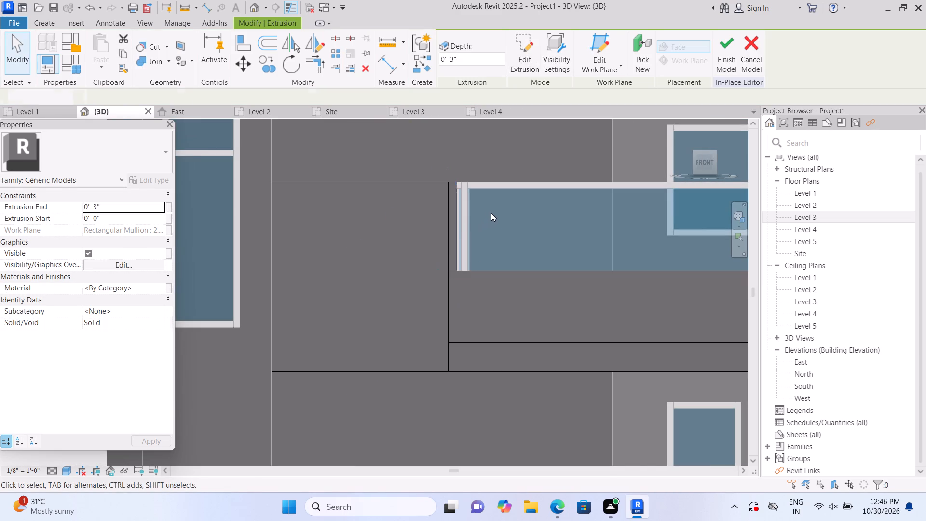
# Join the new panel extrusion beside the balcony with the wall extrusion directly above it.
pyautogui.click(170, 63)
pyautogui.click(181, 81)
pyautogui.click(421, 235)
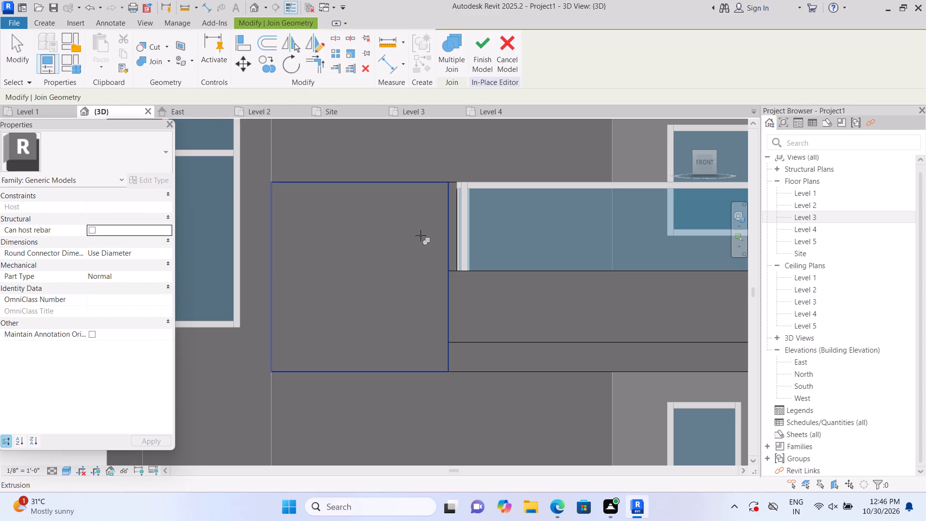
pyautogui.click(416, 170)
# Join the narrow strip extrusion beside the balcony railing with the adjoining wall panel extrusion.
pyautogui.click(453, 219)
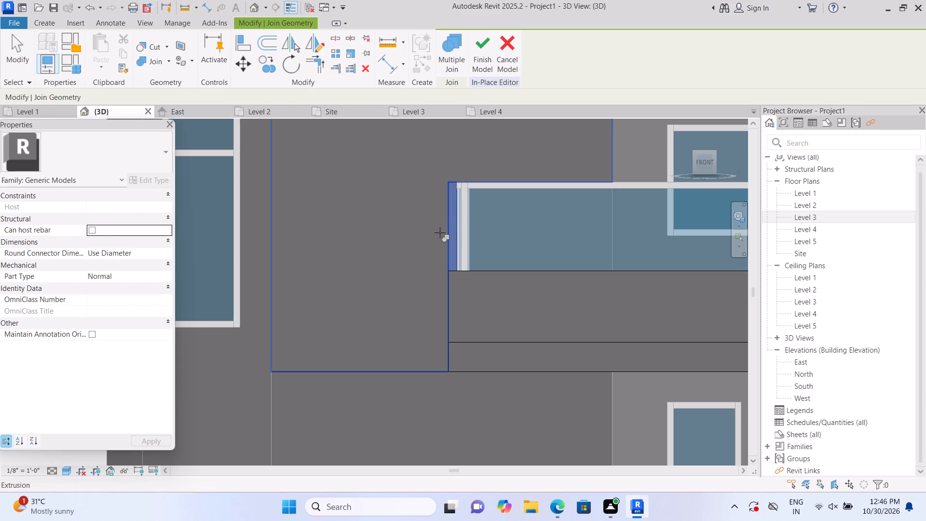
pyautogui.click(440, 233)
pyautogui.click(434, 265)
pyautogui.click(451, 245)
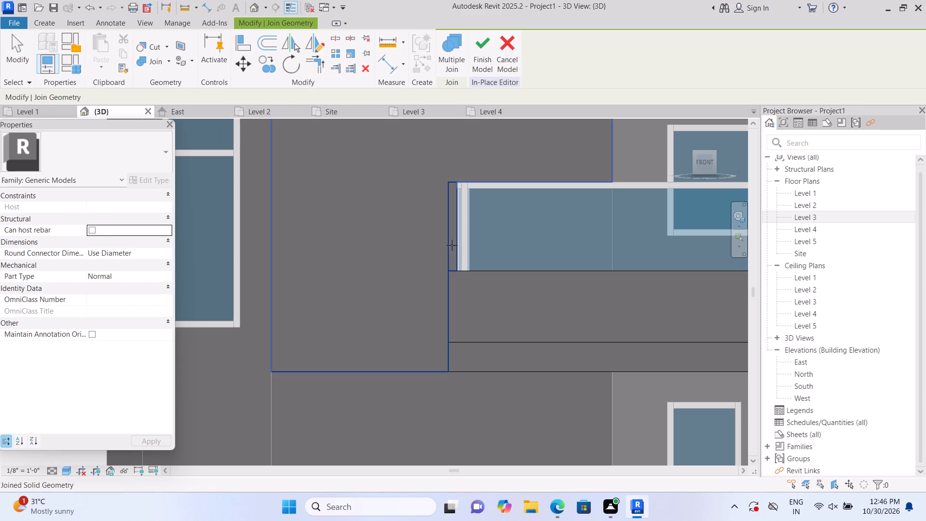
pyautogui.press('Escape')
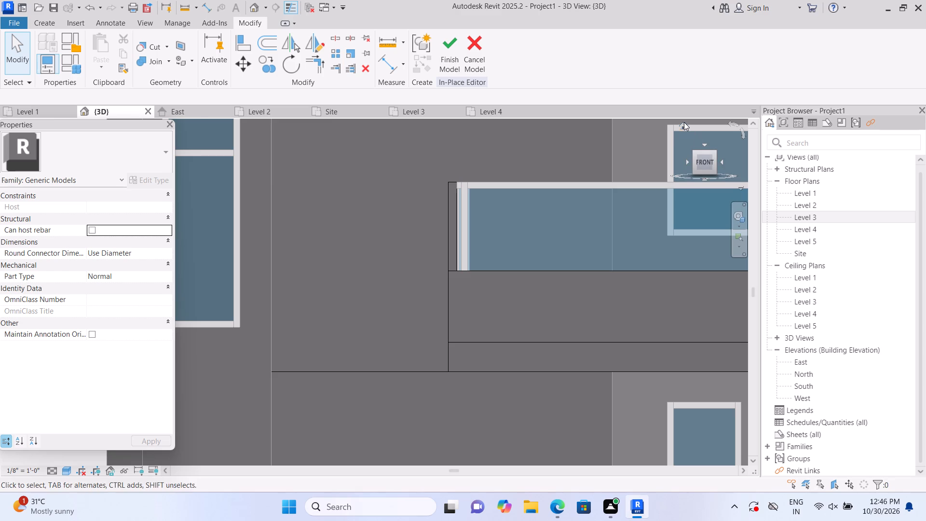
# Delete the narrow strip extrusion between the wall panel and the end of the balcony railing.
pyautogui.scroll(1, 502, 201)
pyautogui.scroll(1, 463, 202)
pyautogui.click(437, 212)
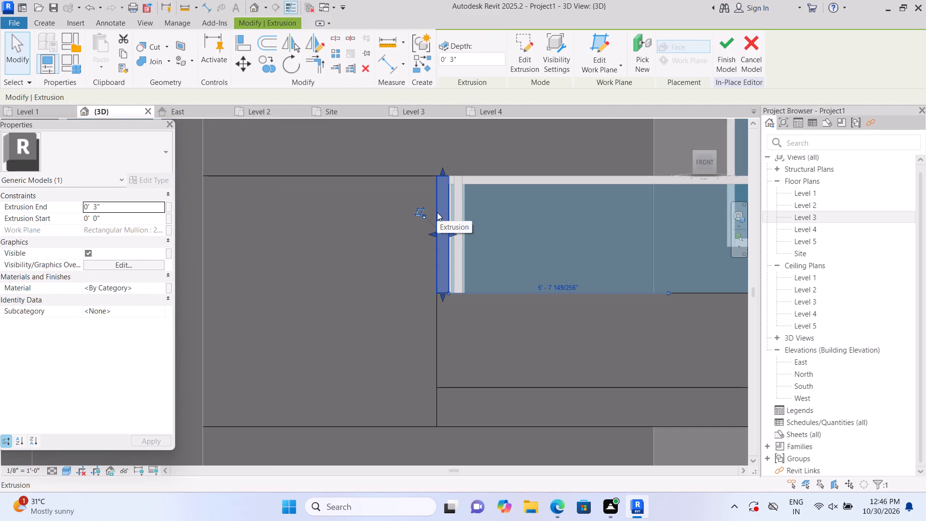
pyautogui.press('Delete')
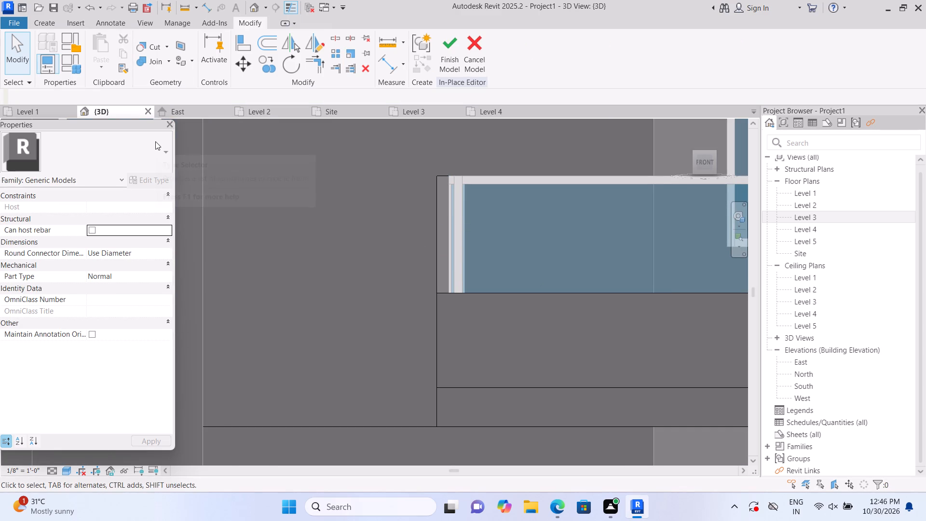
# Join the wall panel extrusion beside the balcony with the wall extrusion directly above it.
pyautogui.scroll(1, 359, 411)
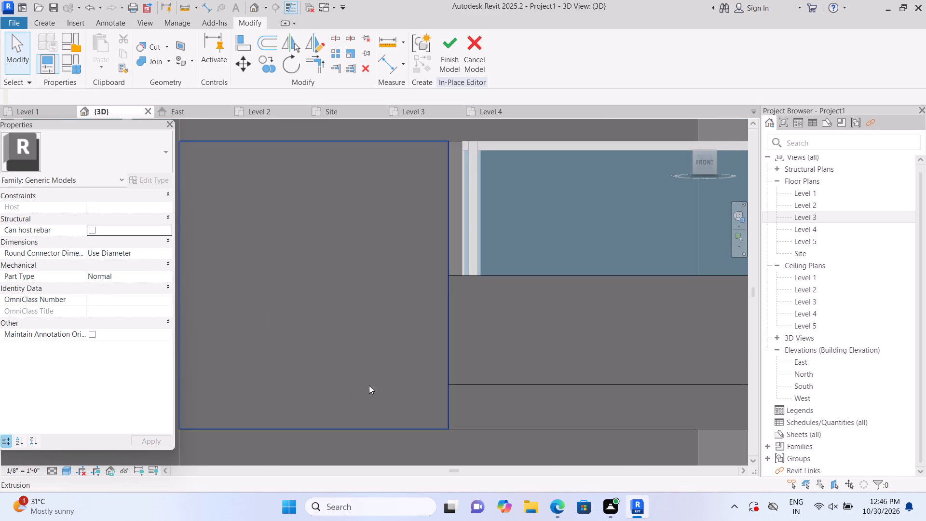
pyautogui.scroll(-6, 369, 385)
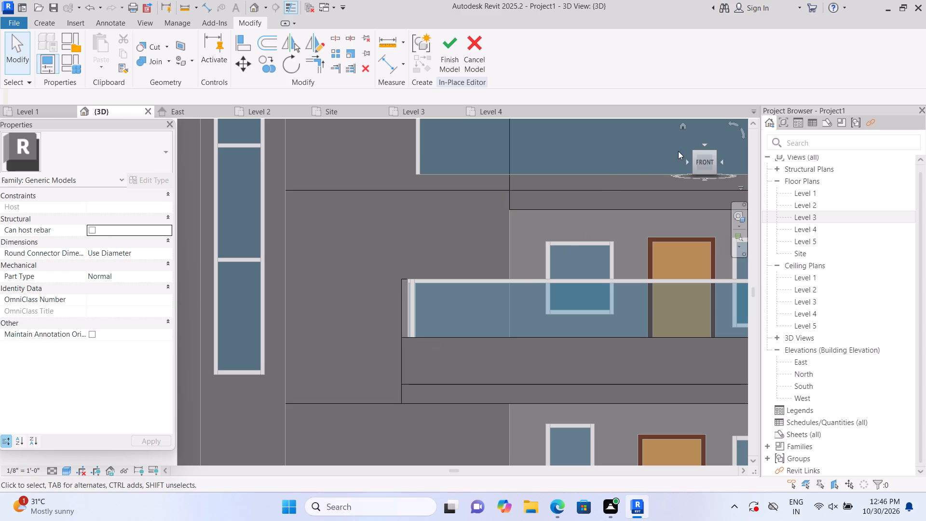
pyautogui.click(682, 125)
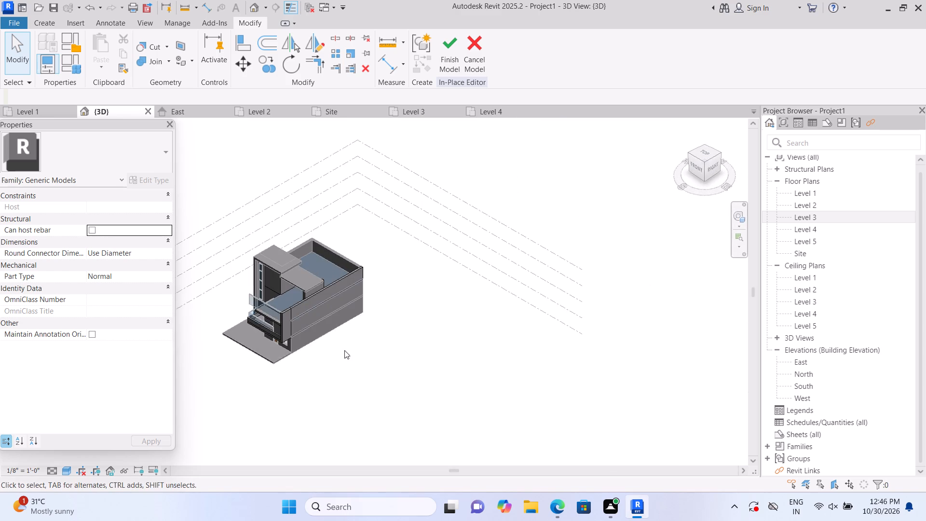
pyautogui.scroll(10, 263, 317)
pyautogui.moveTo(264, 305); pyautogui.dragTo(354, 376, button='middle')
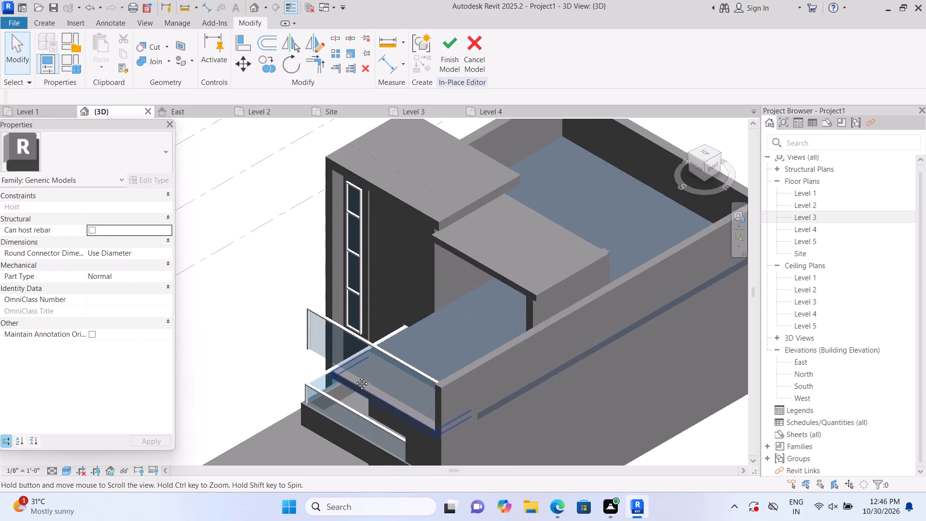
pyautogui.moveTo(354, 376); pyautogui.dragTo(355, 376, button='middle')
pyautogui.scroll(4, 432, 351)
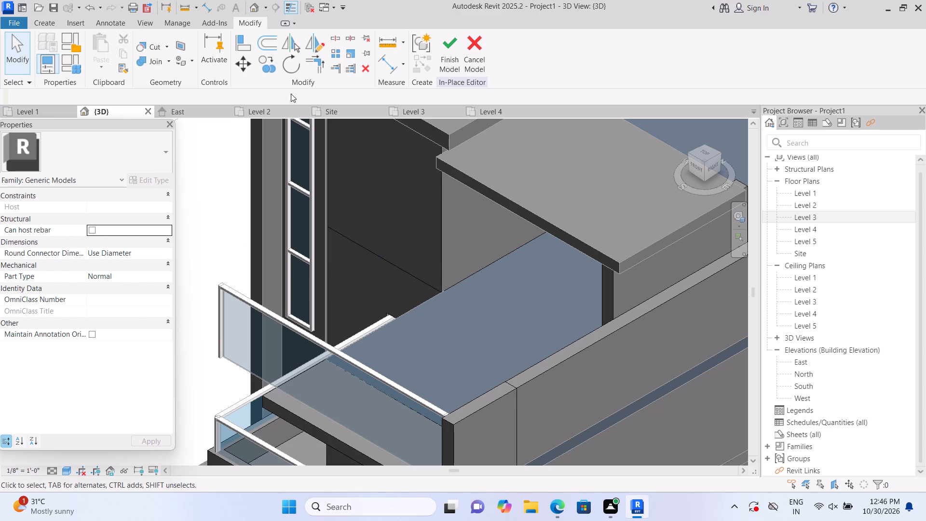
pyautogui.click(168, 61)
pyautogui.click(173, 76)
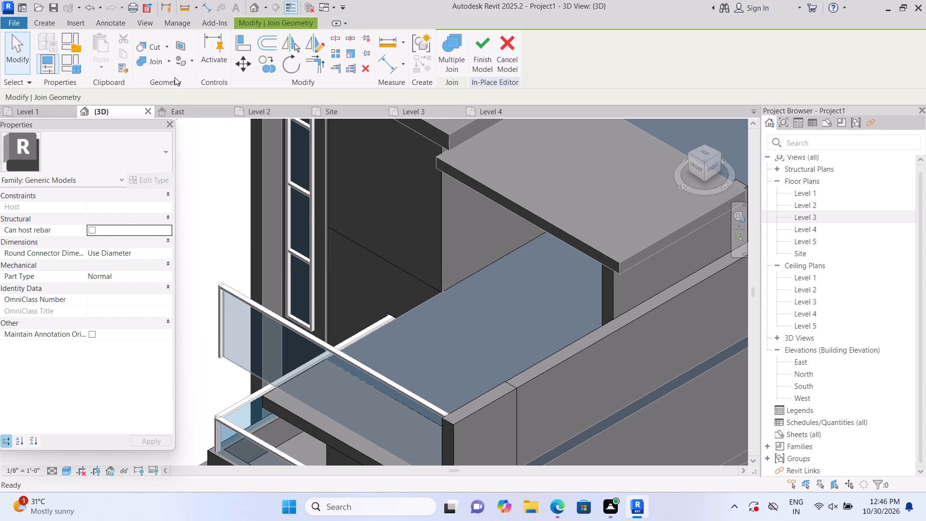
pyautogui.click(394, 221)
pyautogui.click(373, 280)
pyautogui.scroll(-2, 195, 197)
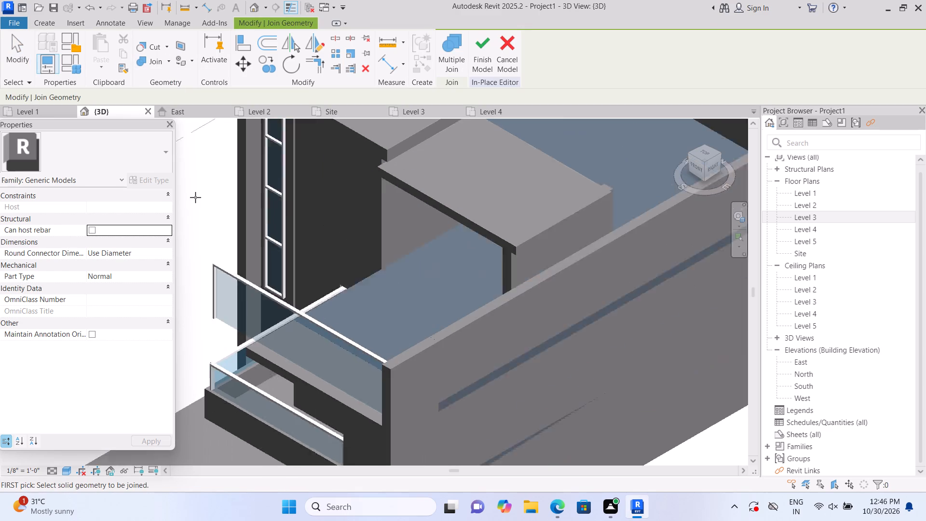
pyautogui.scroll(-3, 195, 197)
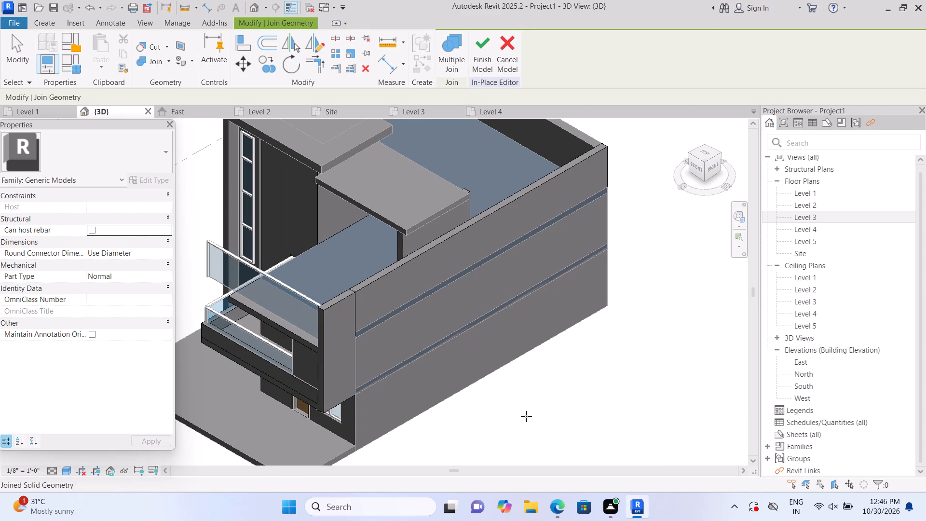
pyautogui.keyDown('shift'); pyautogui.middleClick(514, 414); pyautogui.keyUp('shift')
pyautogui.keyDown('shift'); pyautogui.moveTo(514, 415); pyautogui.dragTo(591, 417, button='middle'); pyautogui.keyUp('shift')
pyautogui.keyDown('shift'); pyautogui.middleClick(591, 417); pyautogui.keyUp('shift')
pyautogui.scroll(2, 315, 370)
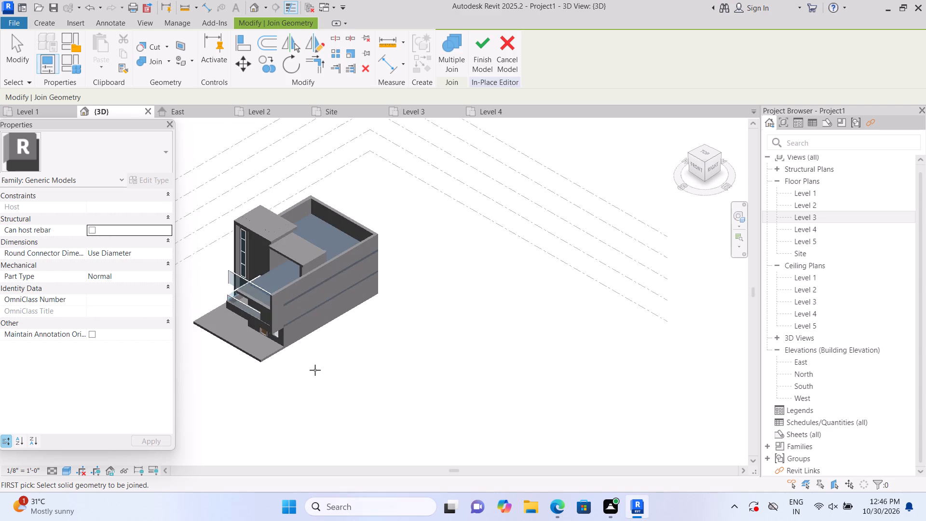
pyautogui.scroll(2, 312, 370)
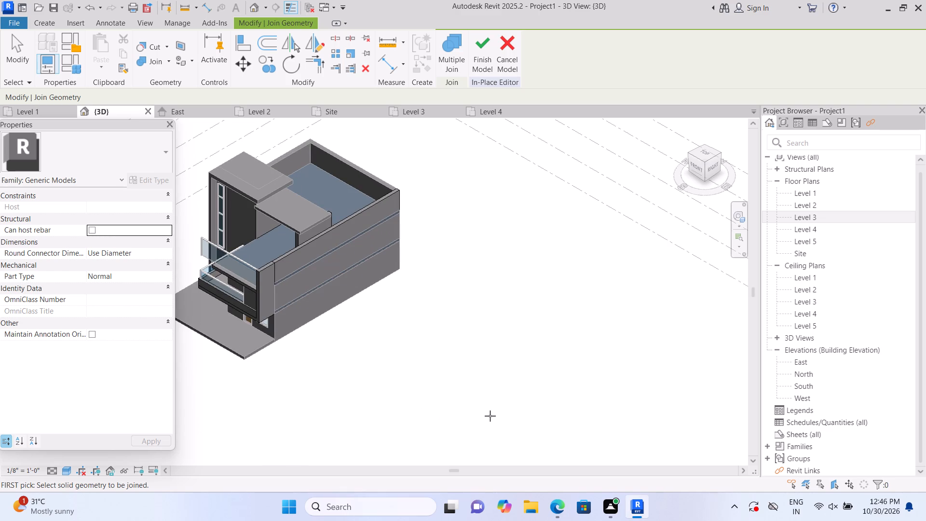
pyautogui.press('Escape')
# Examine the front wall and balcony from several angles, focusing on the recessed wall area at ground level beside the balcony.
pyautogui.keyDown('shift'); pyautogui.moveTo(222, 388); pyautogui.dragTo(331, 419, button='middle'); pyautogui.keyUp('shift')
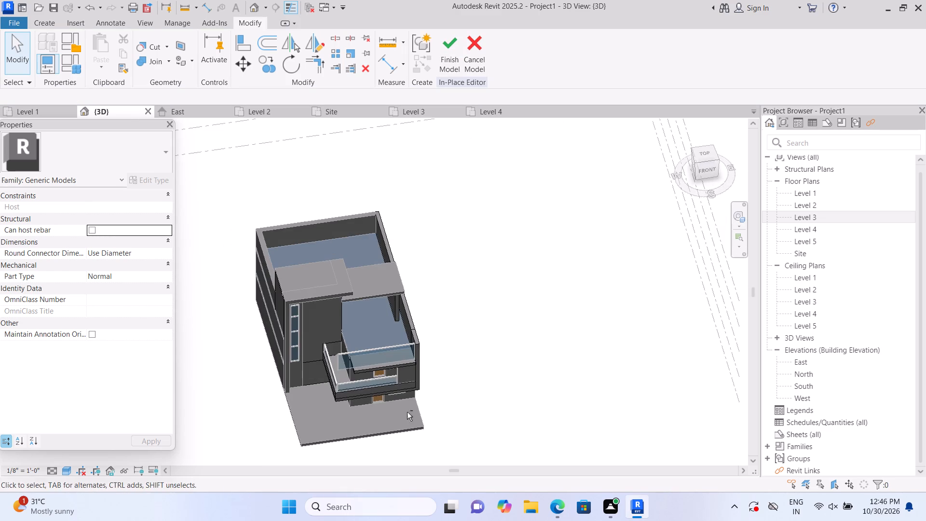
pyautogui.keyDown('shift'); pyautogui.moveTo(439, 402); pyautogui.dragTo(443, 399, button='middle'); pyautogui.keyUp('shift')
pyautogui.keyDown('shift'); pyautogui.moveTo(428, 406); pyautogui.dragTo(518, 372, button='middle'); pyautogui.keyUp('shift')
pyautogui.scroll(3, 467, 362)
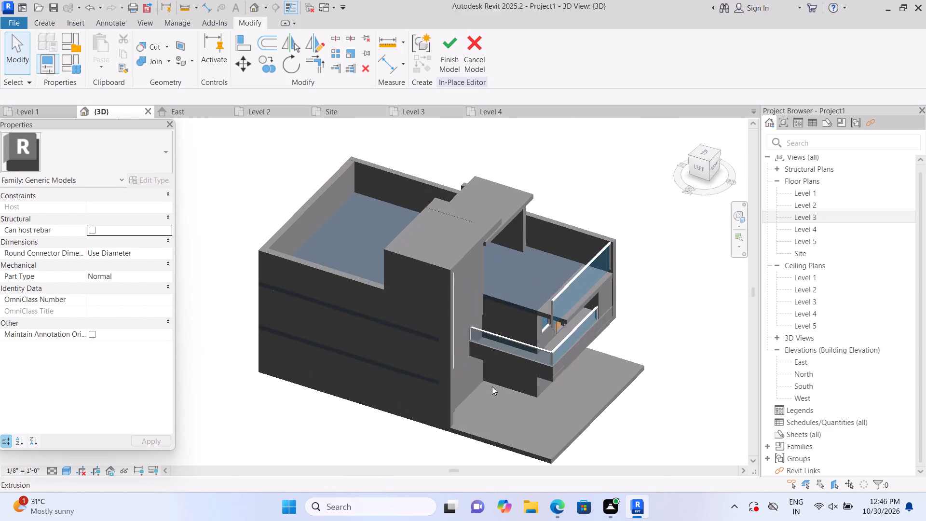
pyautogui.scroll(2, 495, 388)
pyautogui.scroll(2, 530, 365)
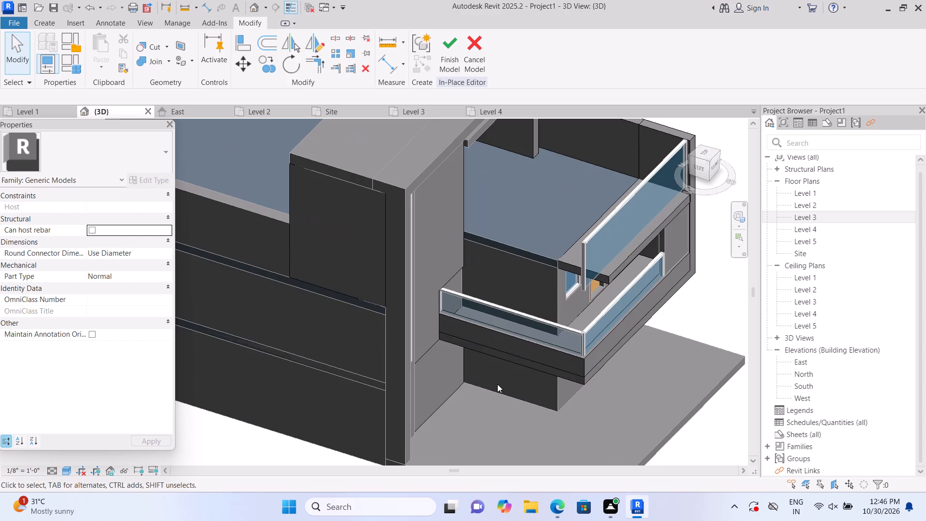
pyautogui.moveTo(498, 384); pyautogui.dragTo(374, 324, button='middle')
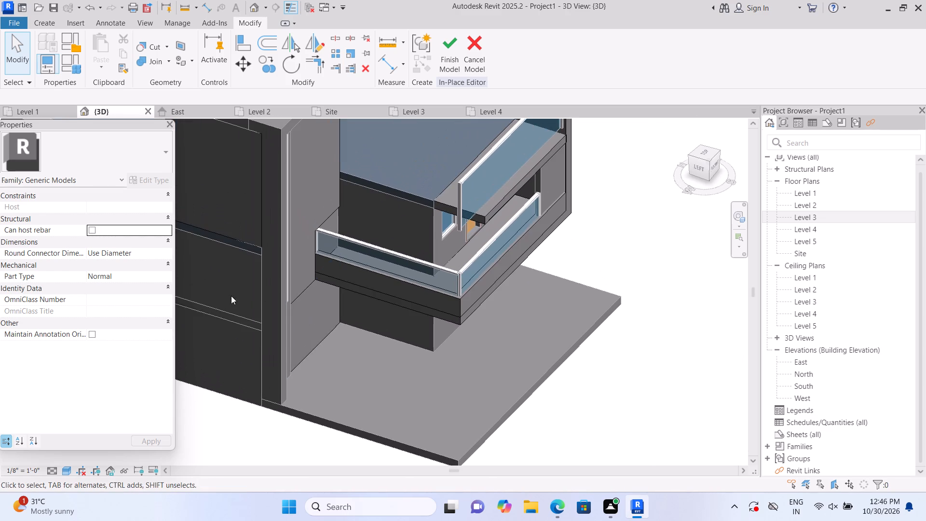
pyautogui.scroll(1, 255, 293)
pyautogui.scroll(2, 385, 313)
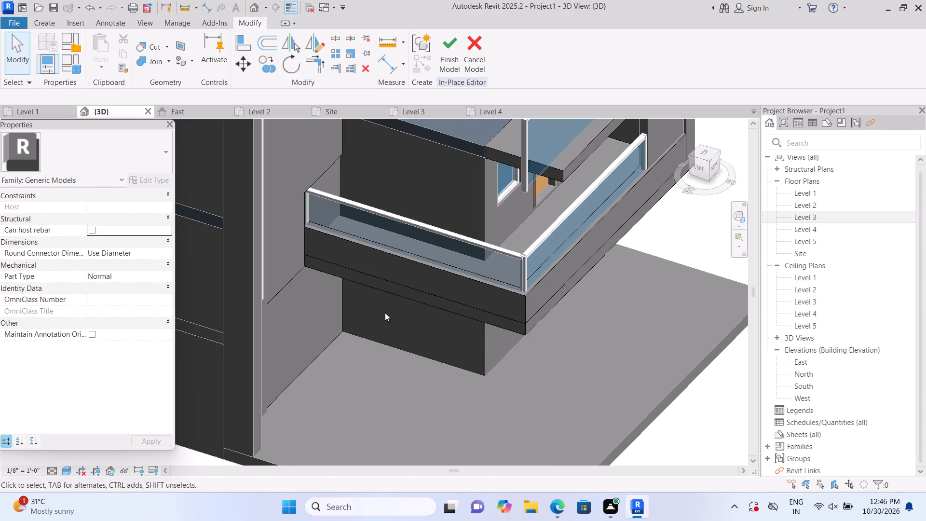
pyautogui.scroll(2, 291, 287)
pyautogui.scroll(2, 313, 250)
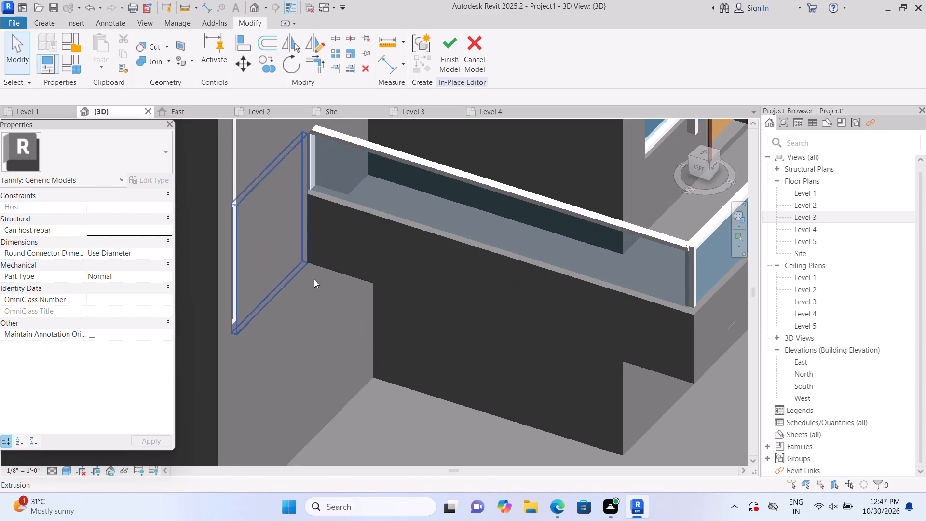
pyautogui.keyDown('shift'); pyautogui.moveTo(354, 339); pyautogui.dragTo(341, 345, button='middle'); pyautogui.keyUp('shift')
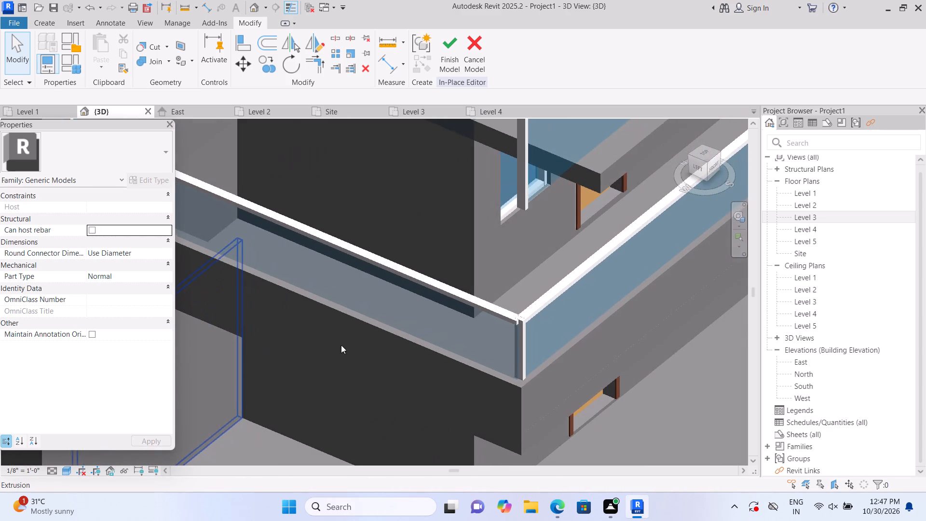
pyautogui.scroll(1, 275, 386)
pyautogui.moveTo(209, 414); pyautogui.dragTo(353, 327, button='middle')
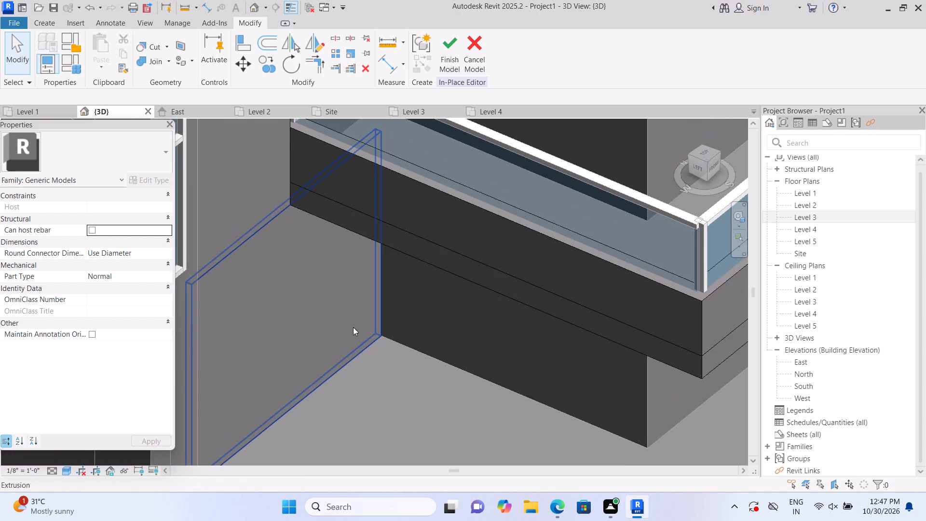
pyautogui.scroll(-5, 353, 327)
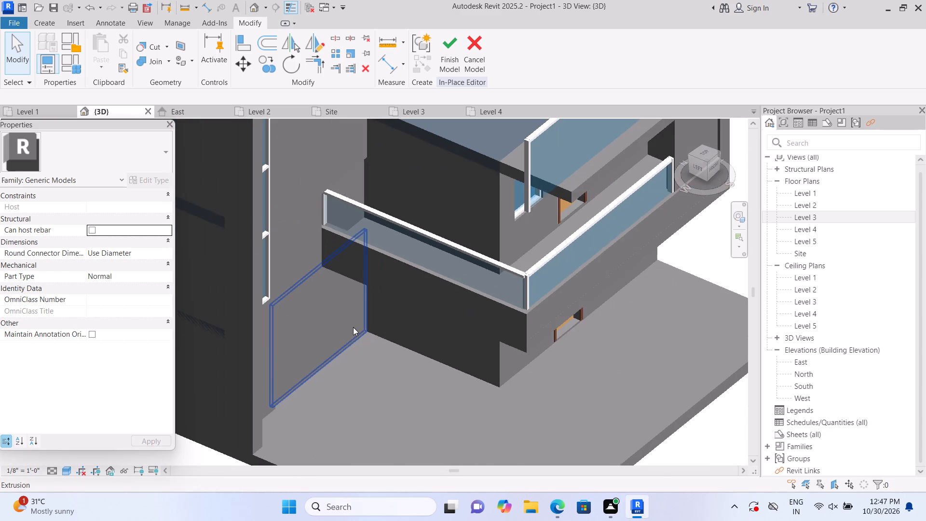
pyautogui.scroll(2, 353, 327)
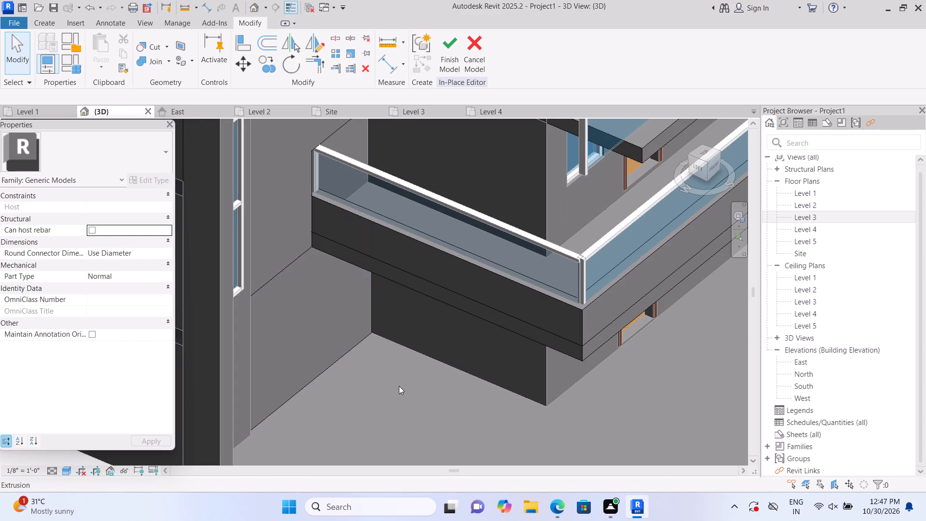
pyautogui.keyDown('shift'); pyautogui.moveTo(398, 386); pyautogui.dragTo(341, 386, button='middle'); pyautogui.keyUp('shift')
pyautogui.moveTo(326, 379); pyautogui.dragTo(686, 352, button='middle')
pyautogui.scroll(1, 310, 394)
pyautogui.moveTo(310, 394); pyautogui.dragTo(545, 359, button='middle')
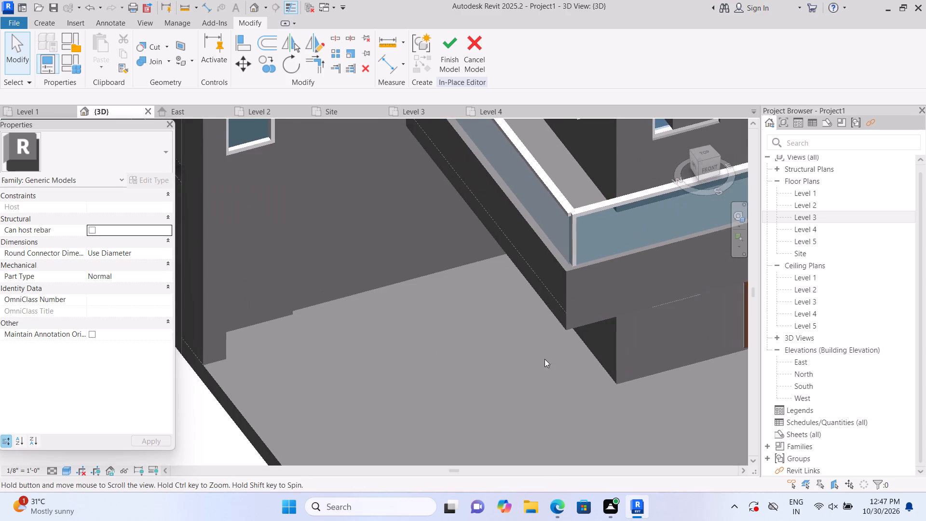
pyautogui.scroll(-1, 519, 349)
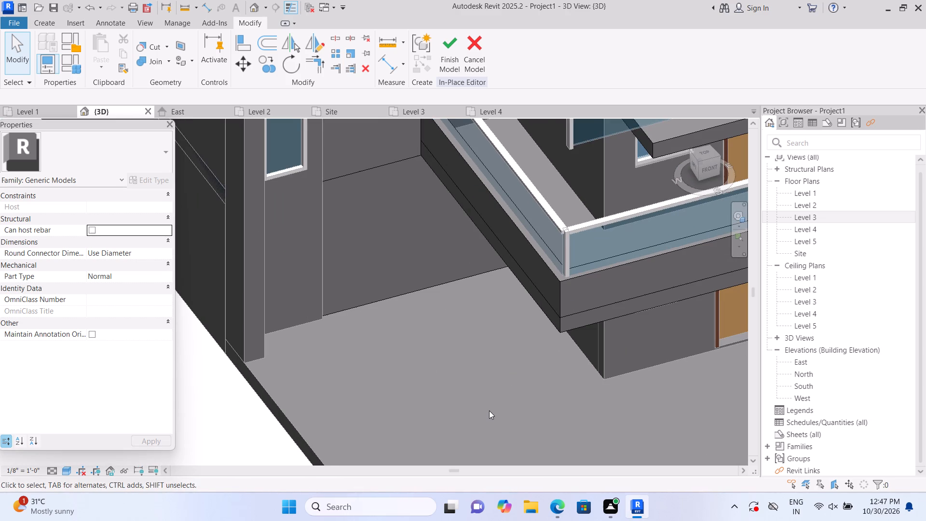
pyautogui.keyDown('shift'); pyautogui.moveTo(489, 411); pyautogui.dragTo(462, 414, button='middle'); pyautogui.keyUp('shift')
pyautogui.moveTo(388, 392); pyautogui.dragTo(653, 434, button='middle')
pyautogui.moveTo(440, 350); pyautogui.dragTo(322, 401, button='middle')
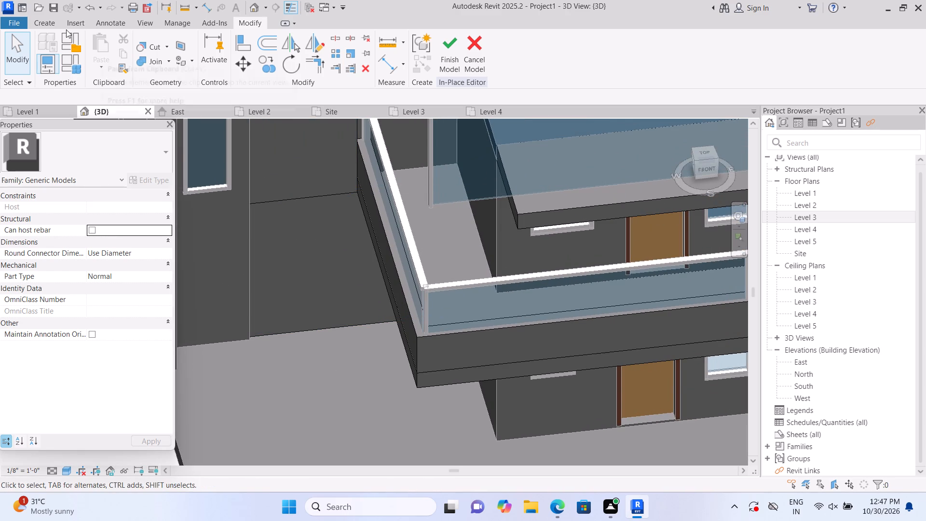
# On the recessed ground-level wall extrusion's face beside the balcony, extrude a rectangle about 6' wide by 9' high at 3" depth.
pyautogui.click(30, 22)
pyautogui.click(100, 52)
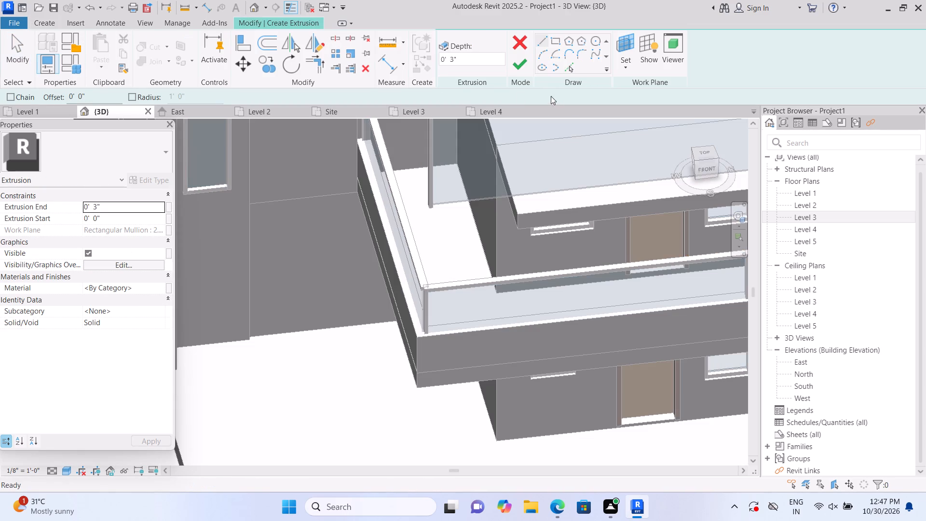
pyautogui.click(622, 69)
pyautogui.click(649, 109)
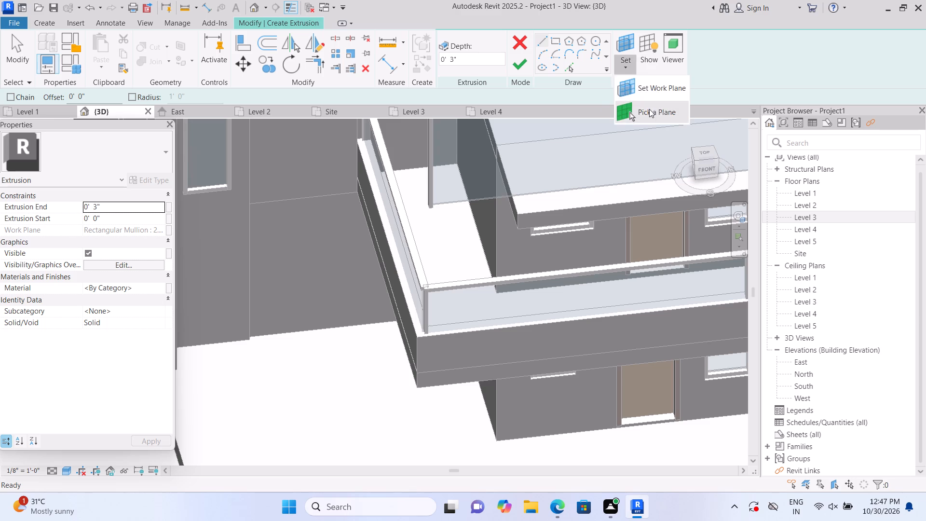
pyautogui.doubleClick(355, 227)
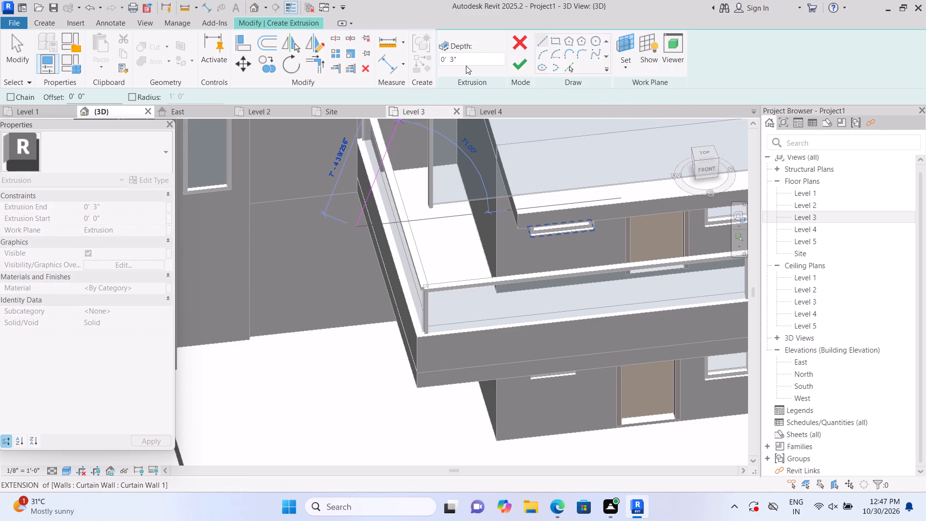
pyautogui.press('Escape')
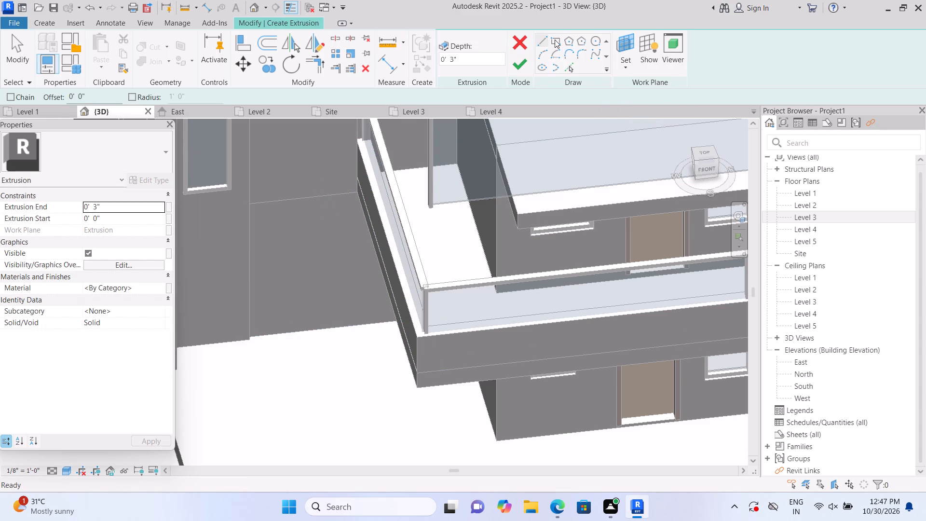
pyautogui.click(555, 40)
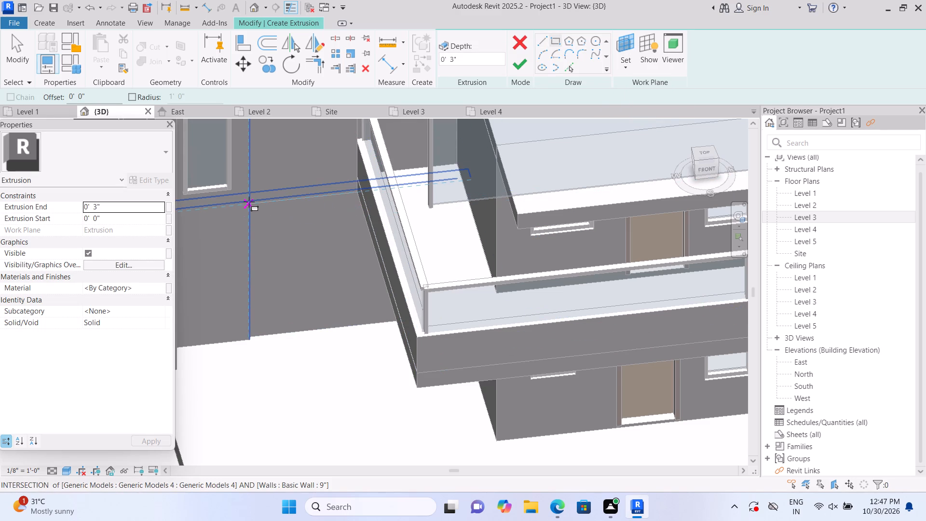
pyautogui.click(249, 202)
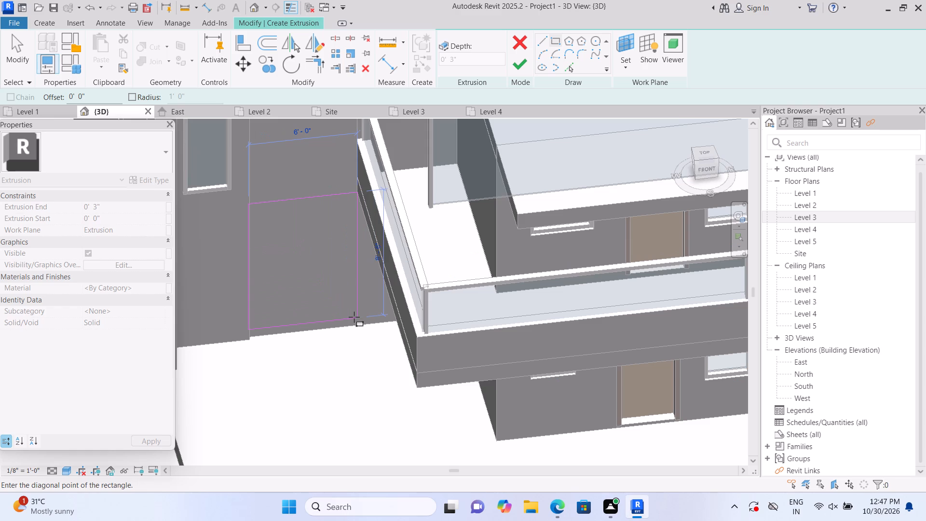
pyautogui.press('Escape')
pyautogui.scroll(2, 319, 237)
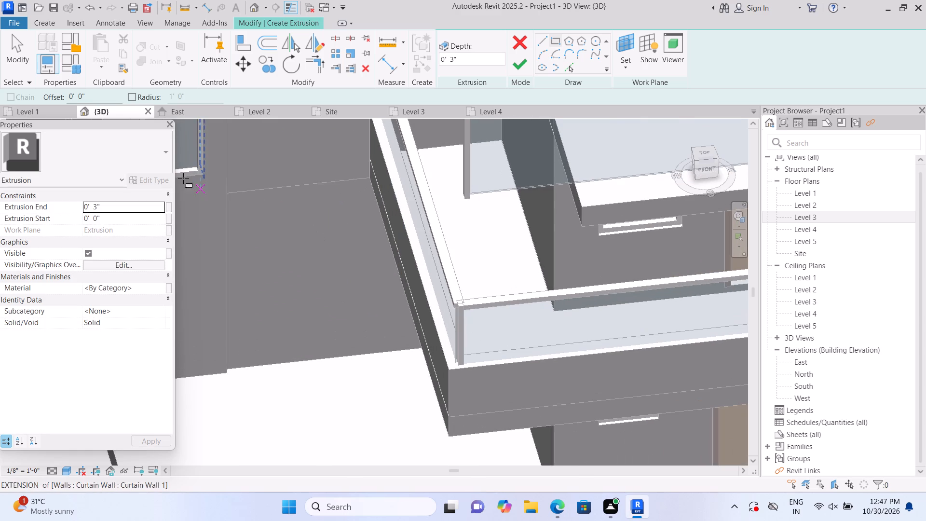
pyautogui.click(230, 195)
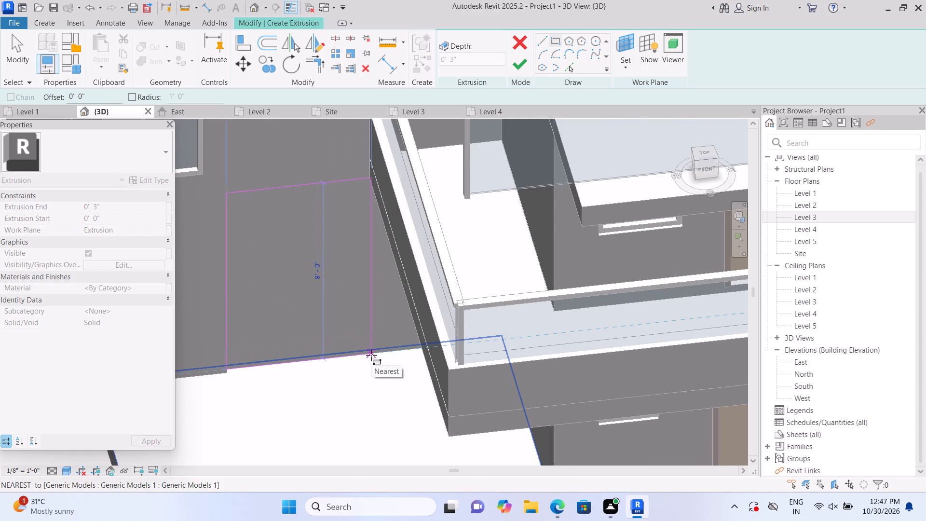
pyautogui.click(370, 357)
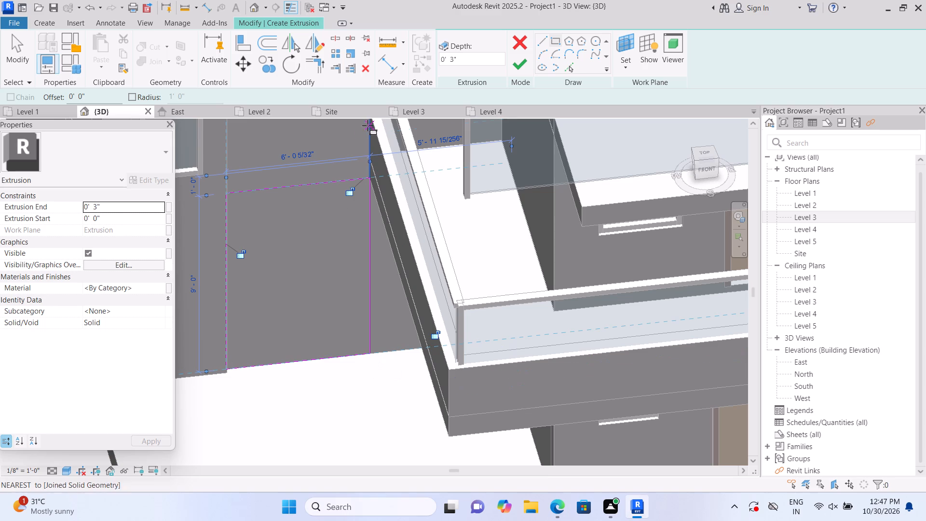
pyautogui.click(524, 66)
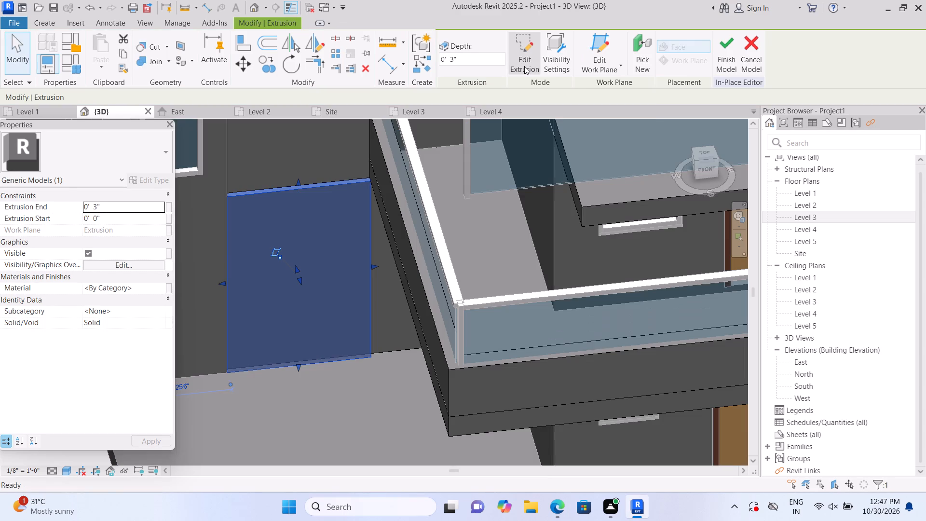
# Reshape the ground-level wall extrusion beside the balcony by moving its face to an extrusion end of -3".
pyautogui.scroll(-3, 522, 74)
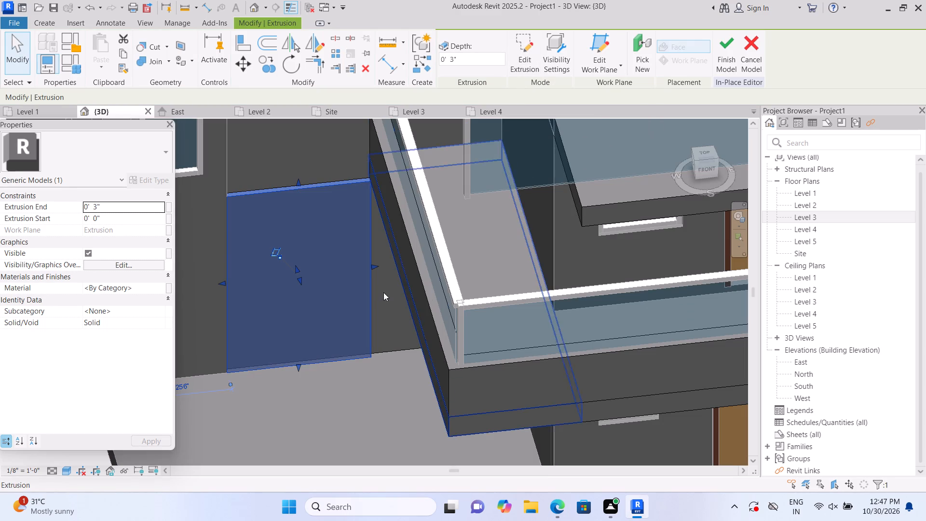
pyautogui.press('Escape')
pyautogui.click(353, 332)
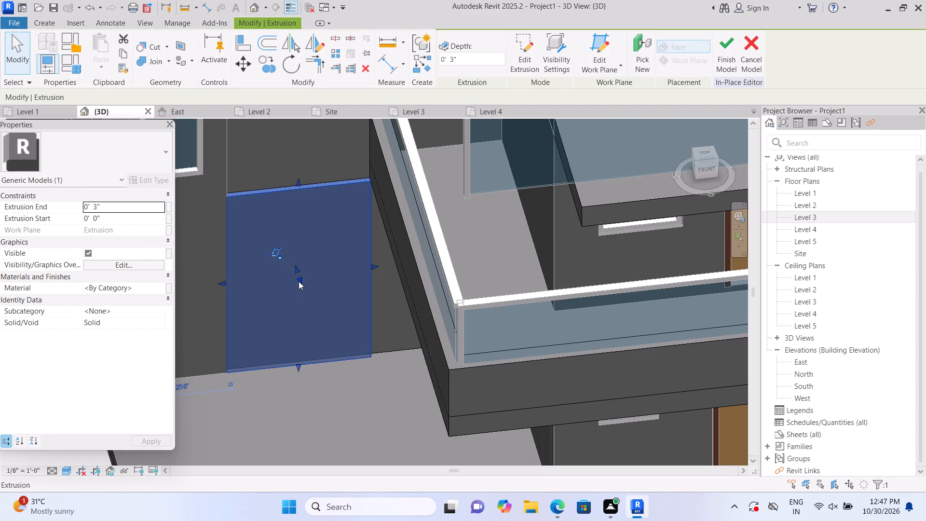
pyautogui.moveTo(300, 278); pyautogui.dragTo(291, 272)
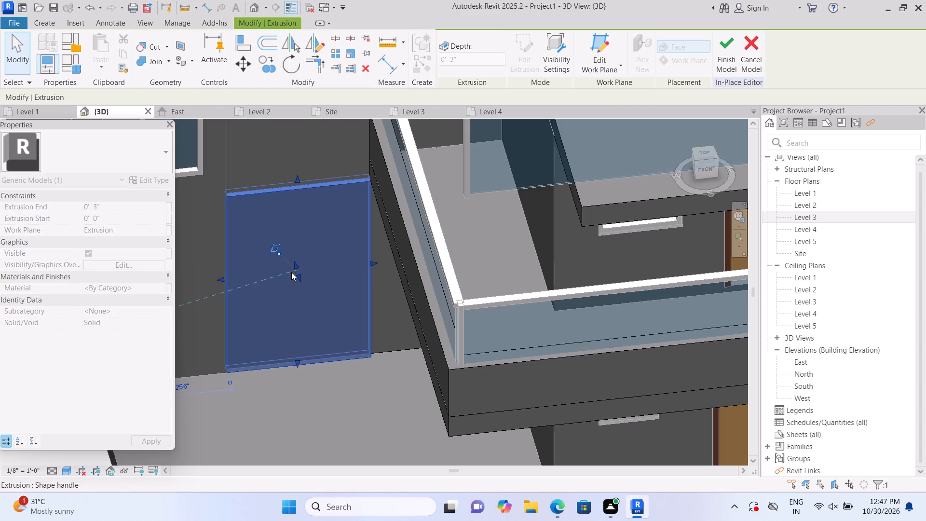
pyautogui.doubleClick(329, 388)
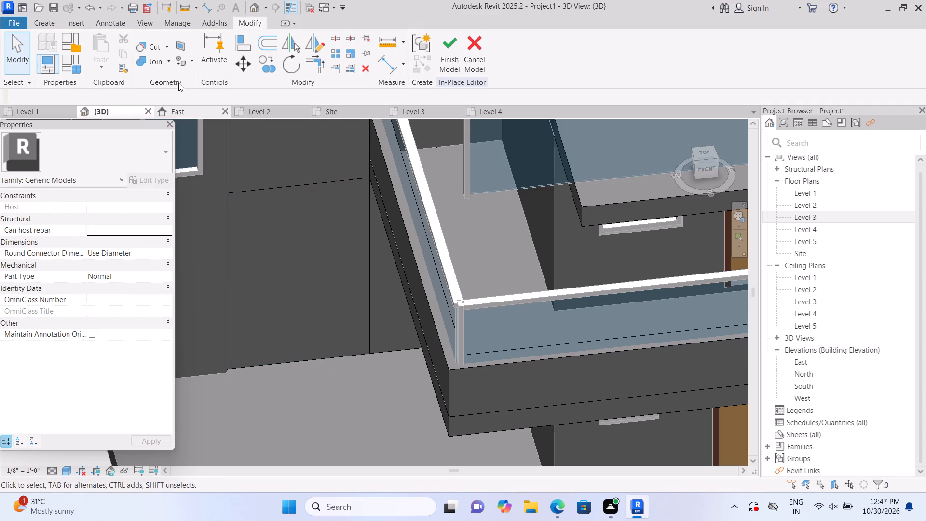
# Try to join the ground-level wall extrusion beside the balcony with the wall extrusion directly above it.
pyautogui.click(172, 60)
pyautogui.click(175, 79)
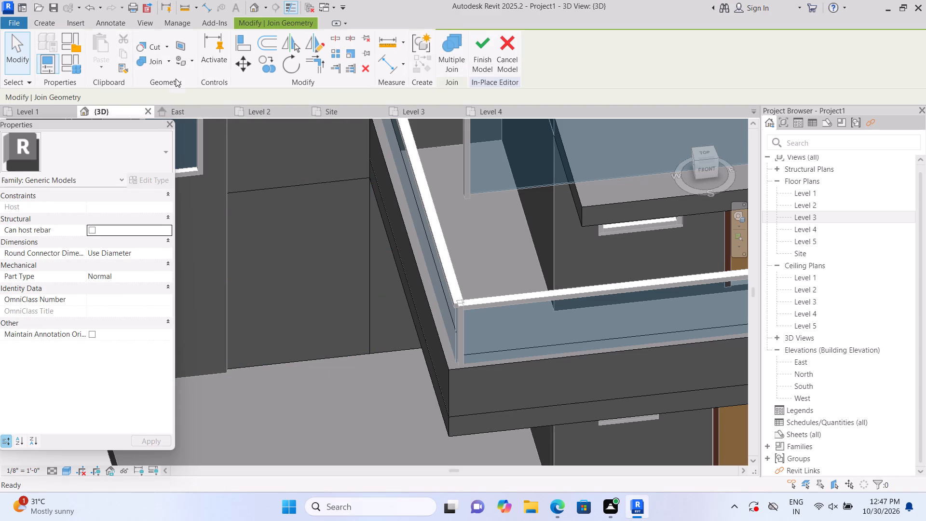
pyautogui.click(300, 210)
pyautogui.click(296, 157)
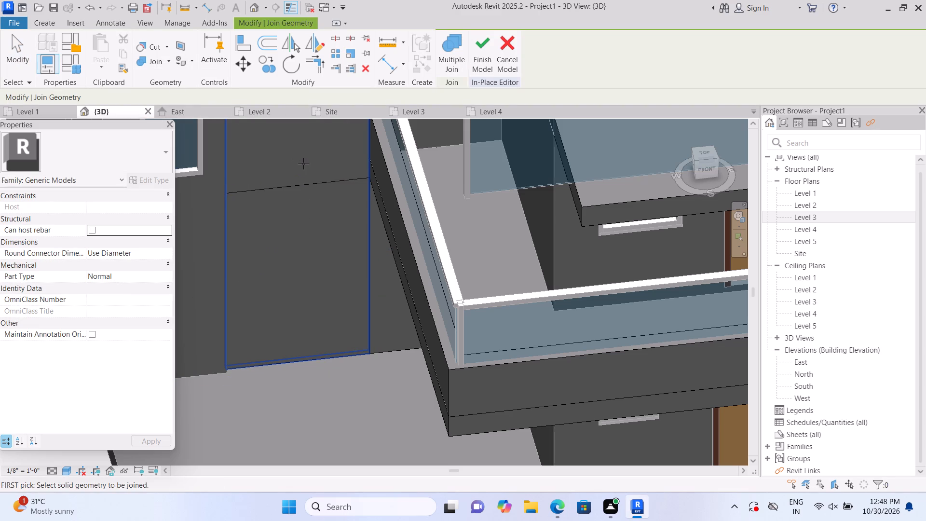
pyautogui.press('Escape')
# Delete the ground-level wall extrusion beside the balcony.
pyautogui.click(314, 257)
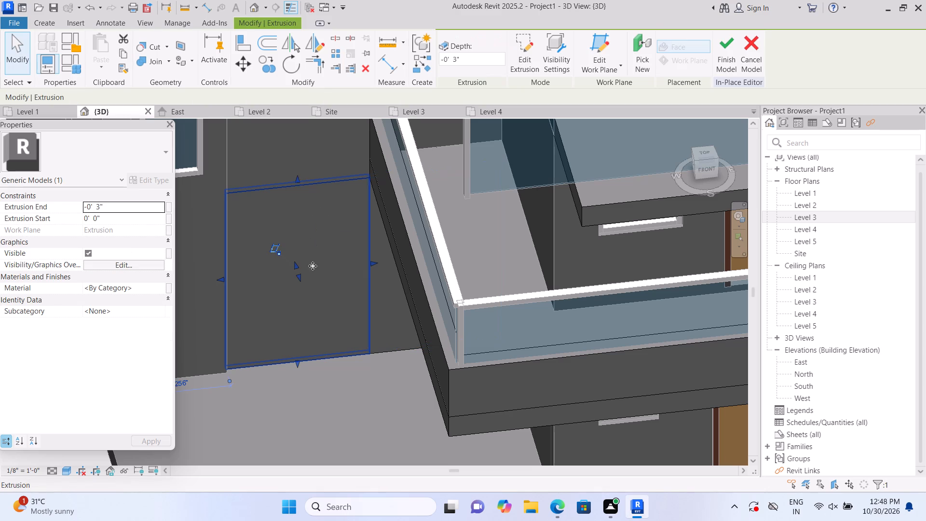
pyautogui.doubleClick(299, 274)
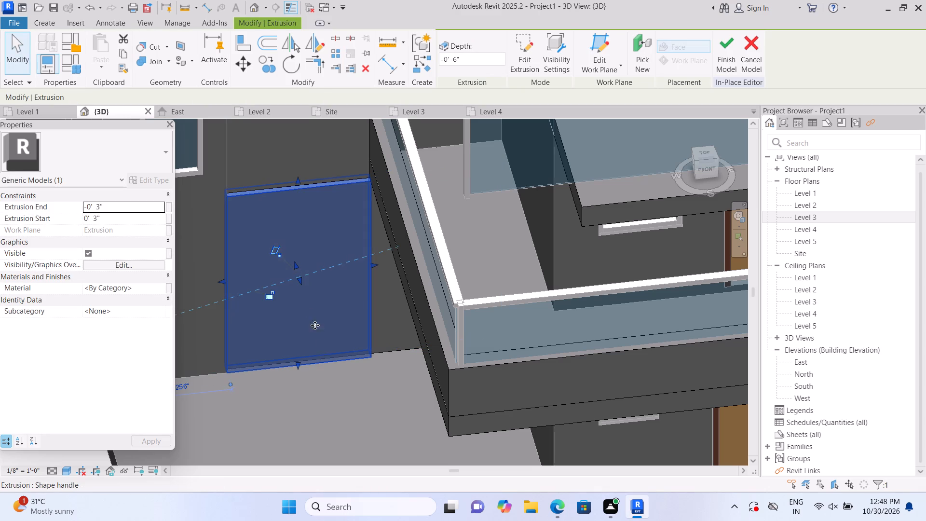
pyautogui.press('Delete')
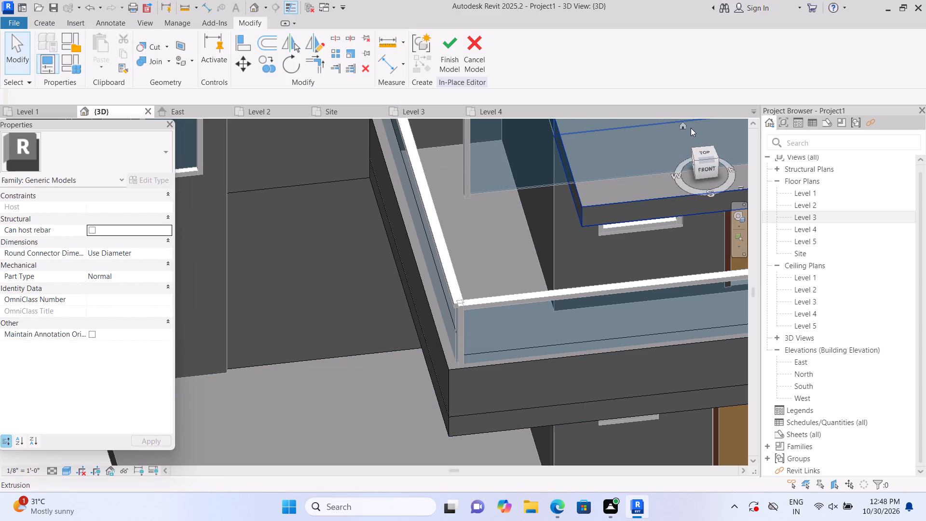
# Examine the front of the house from several angles, focusing on the recessed ground-level wall beside the balcony.
pyautogui.click(682, 123)
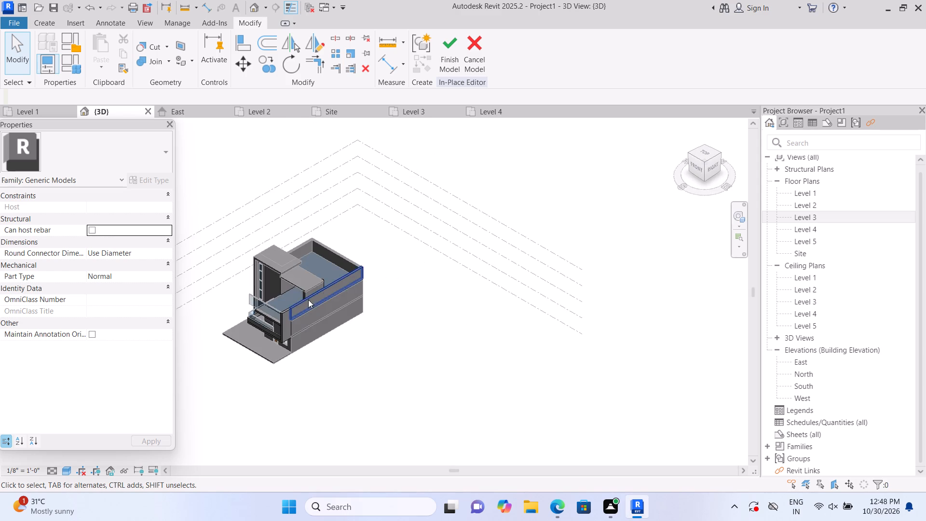
pyautogui.scroll(2, 299, 301)
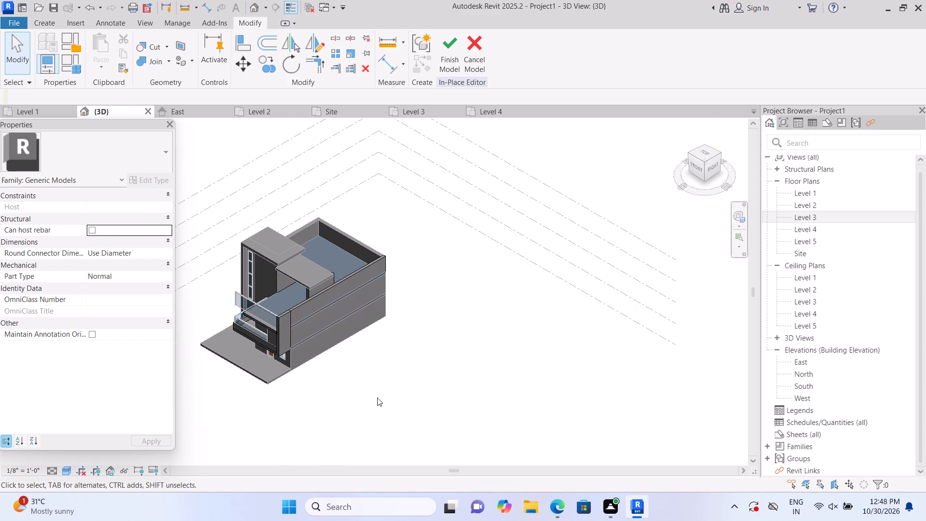
pyautogui.keyDown('shift'); pyautogui.moveTo(363, 395); pyautogui.dragTo(533, 389, button='middle'); pyautogui.keyUp('shift')
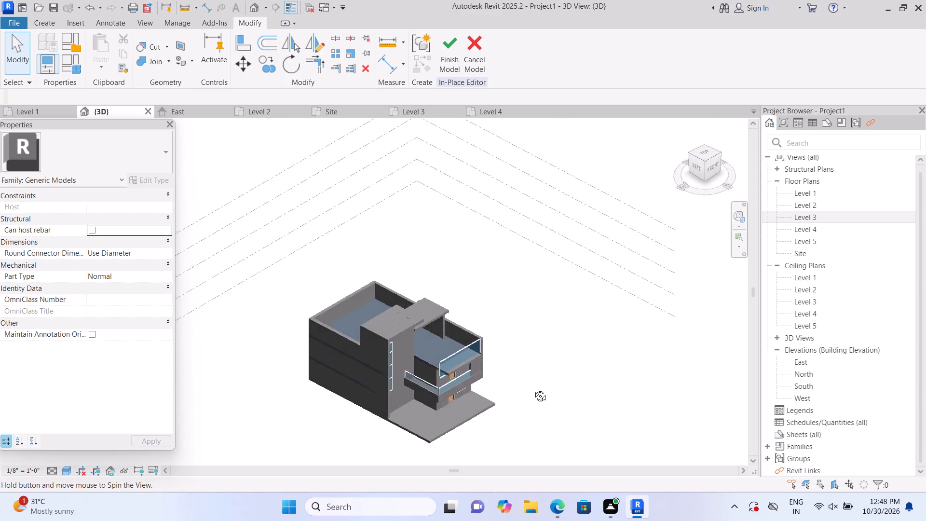
pyautogui.keyDown('shift'); pyautogui.moveTo(533, 389); pyautogui.dragTo(515, 392, button='middle'); pyautogui.keyUp('shift')
pyautogui.scroll(7, 399, 419)
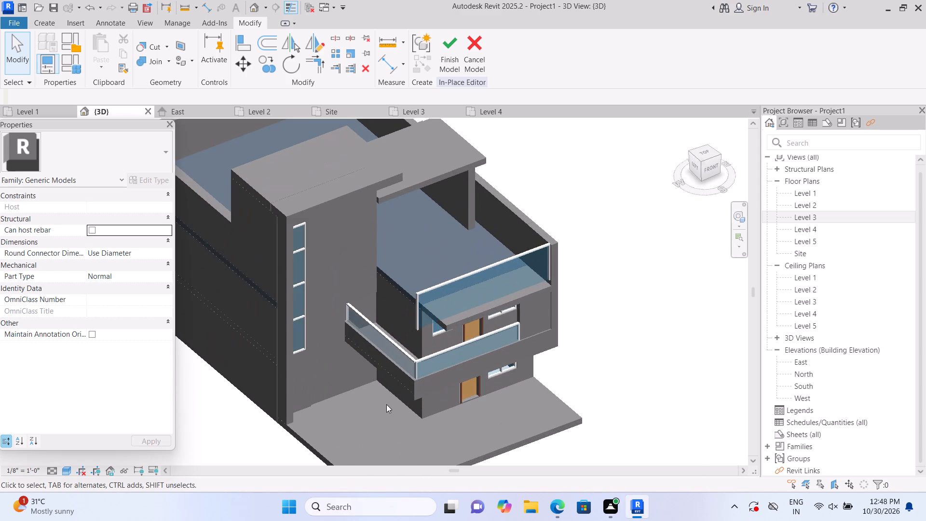
pyautogui.keyDown('shift'); pyautogui.scroll(1, 386, 404); pyautogui.keyUp('shift')
pyautogui.keyDown('shift'); pyautogui.moveTo(384, 405); pyautogui.dragTo(350, 404, button='middle'); pyautogui.keyUp('shift')
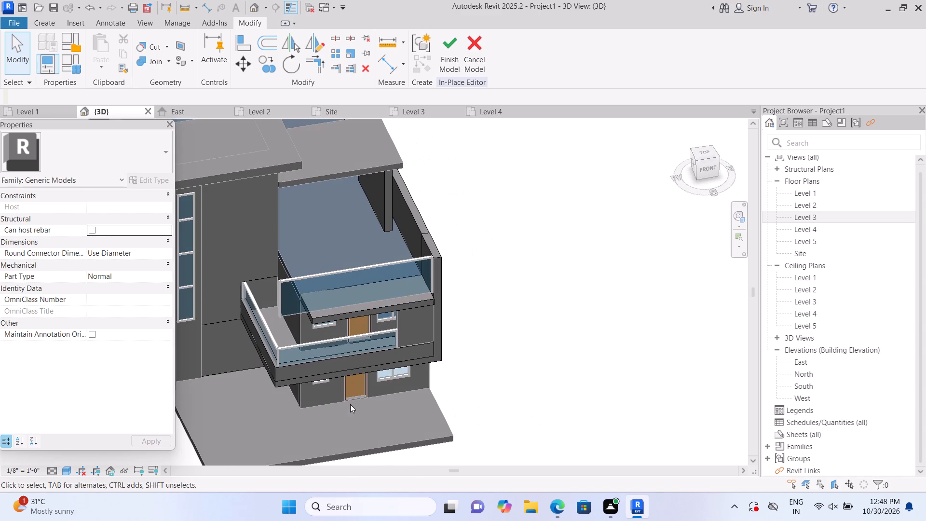
pyautogui.moveTo(530, 396); pyautogui.dragTo(658, 414, button='middle')
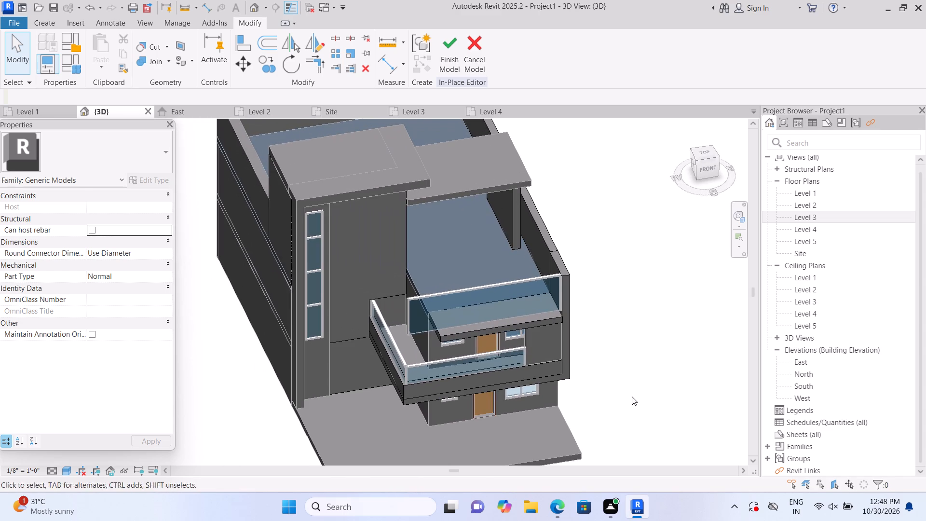
pyautogui.scroll(1, 466, 356)
pyautogui.scroll(4, 380, 374)
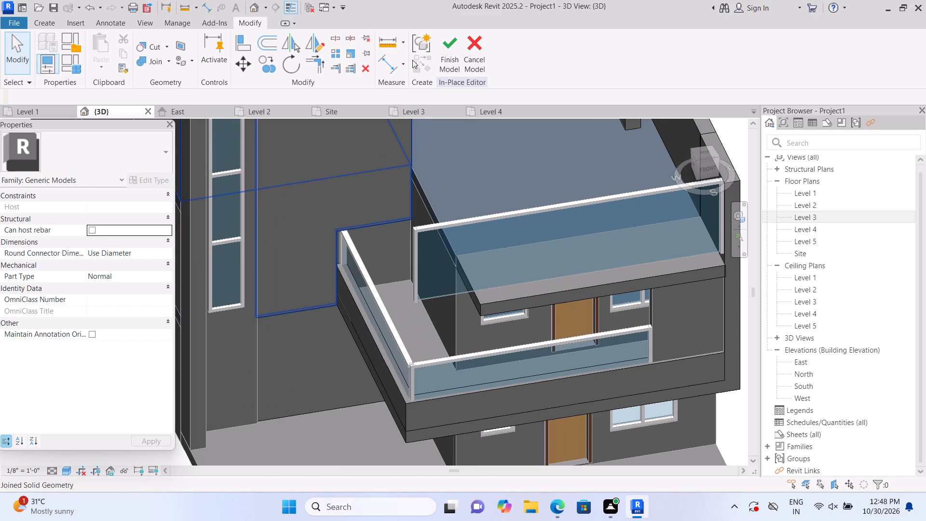
# Start a 3" deep extrusion on the recessed ground-level wall face beside the balcony, sketching a rectangle about 6'-1" wide by 8'-7" high.
pyautogui.click(56, 18)
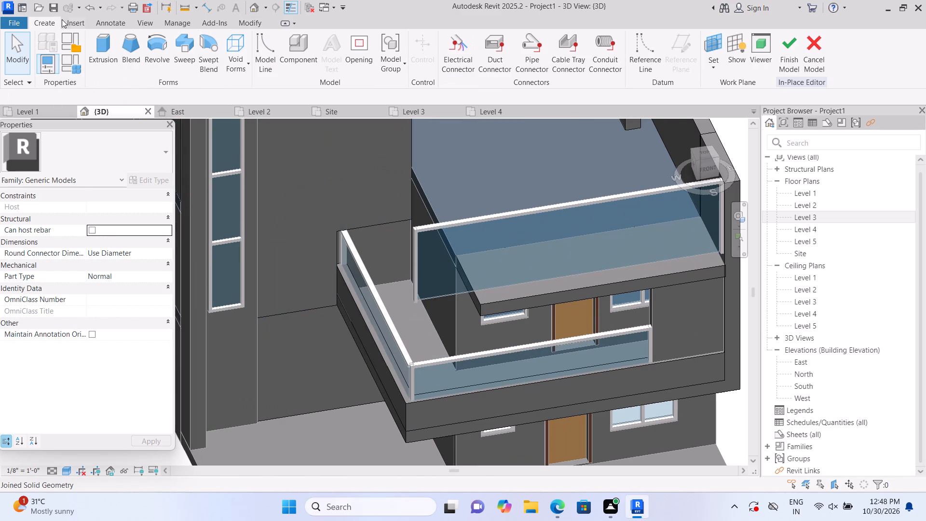
pyautogui.click(94, 41)
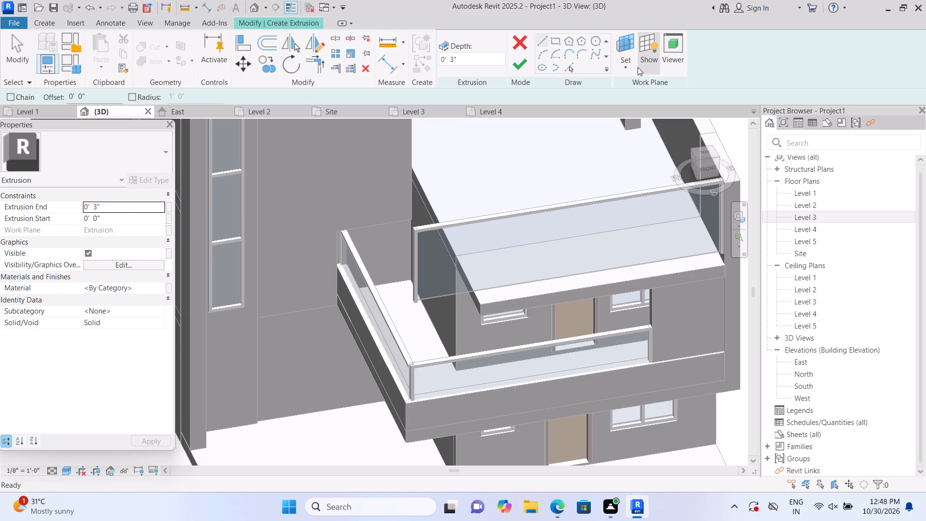
pyautogui.click(632, 67)
pyautogui.click(653, 110)
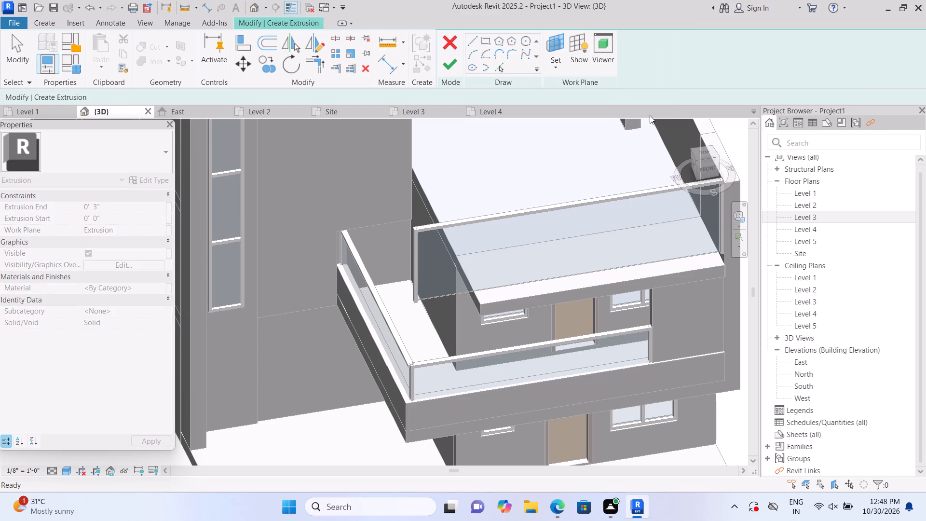
pyautogui.scroll(5, 280, 367)
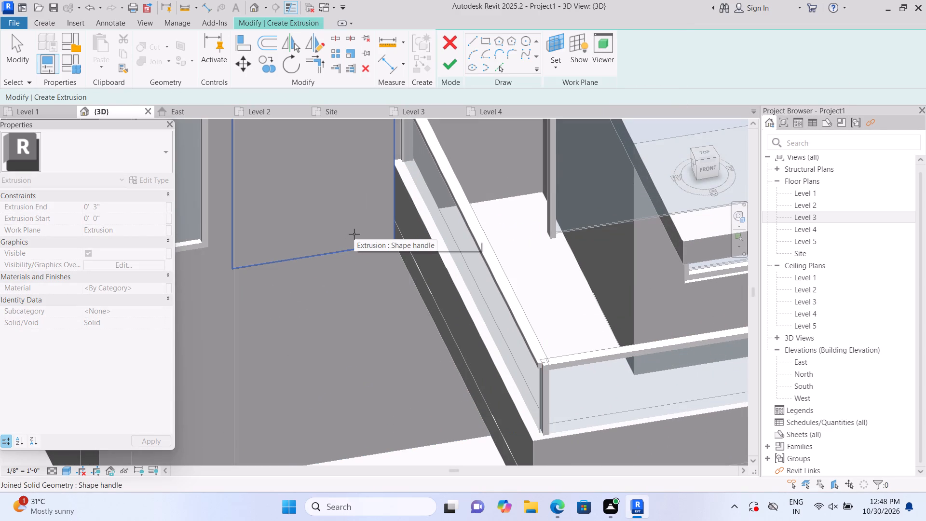
pyautogui.scroll(-3, 310, 304)
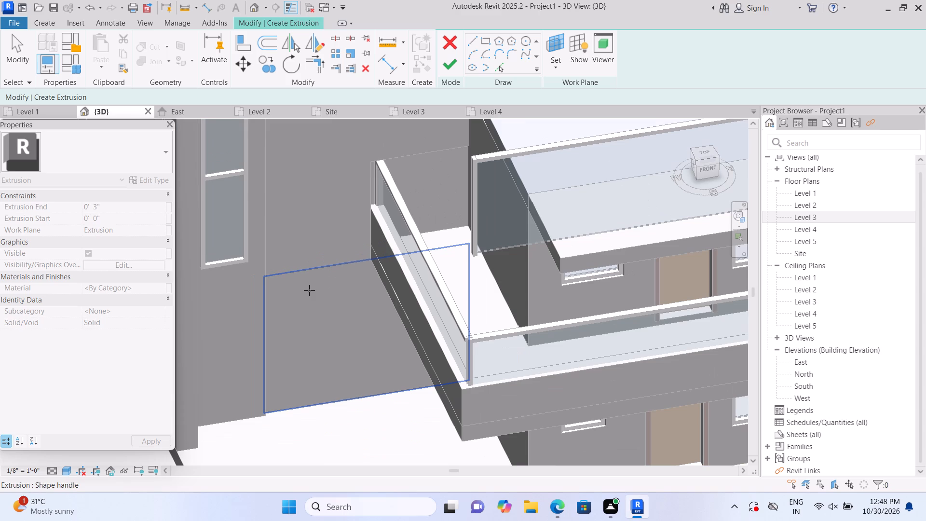
pyautogui.scroll(2, 309, 291)
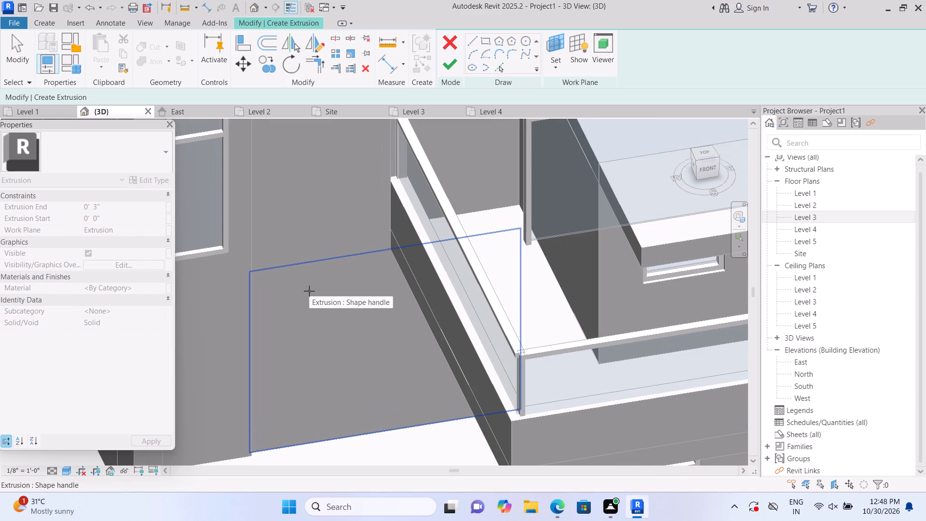
pyautogui.click(309, 291)
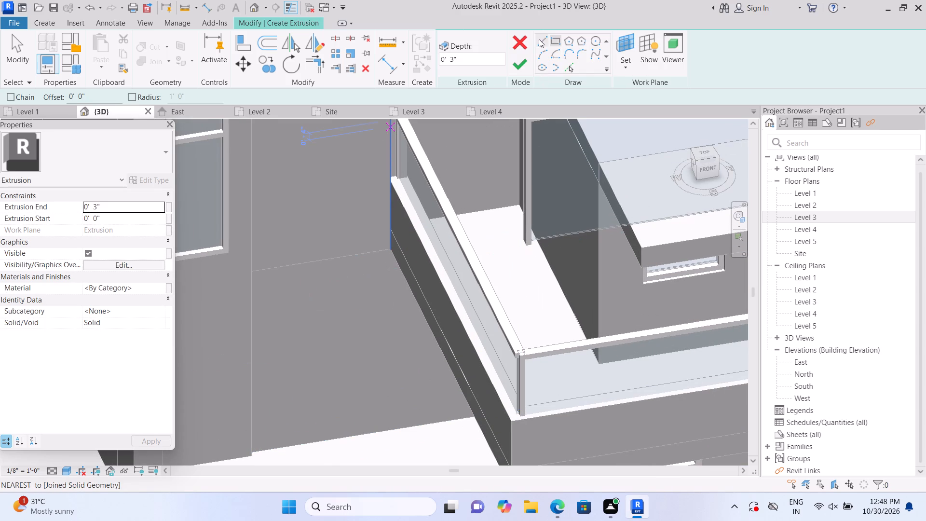
pyautogui.click(558, 39)
pyautogui.scroll(1, 290, 284)
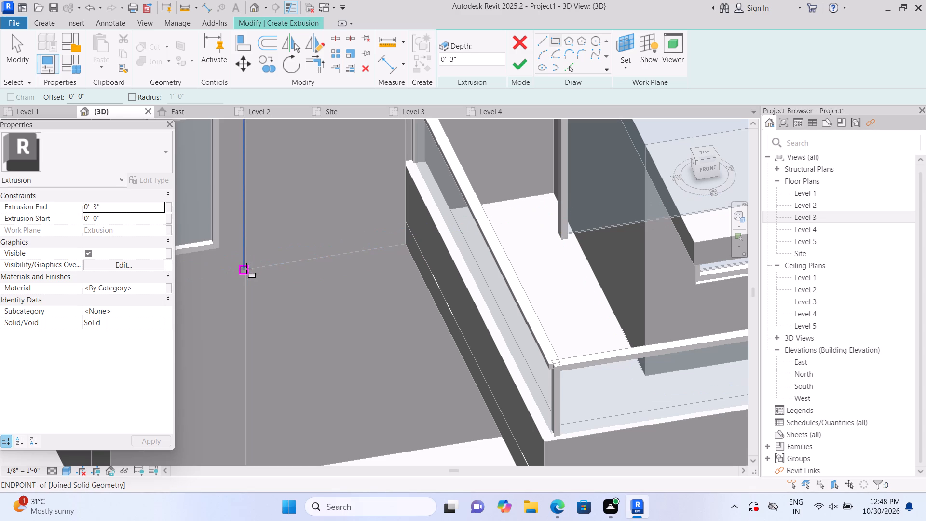
pyautogui.click(246, 269)
pyautogui.moveTo(393, 393); pyautogui.dragTo(401, 359, button='middle')
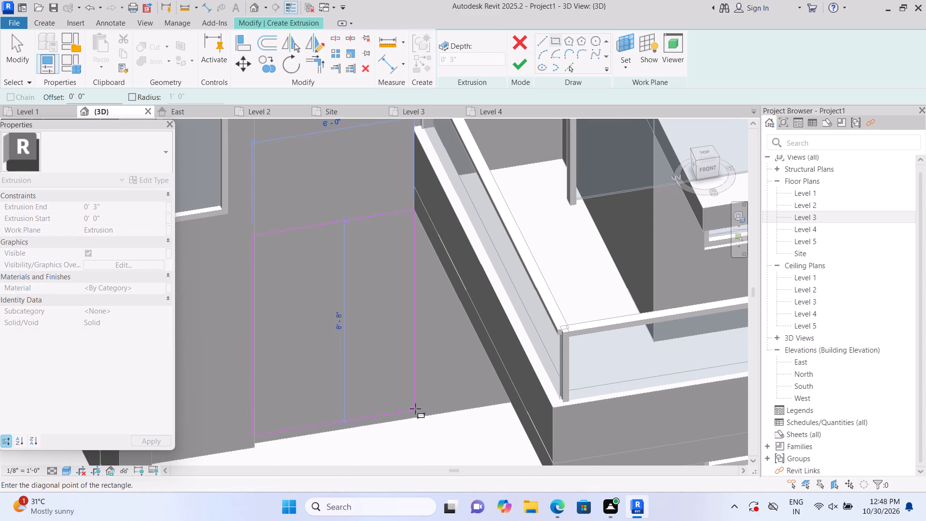
pyautogui.click(415, 409)
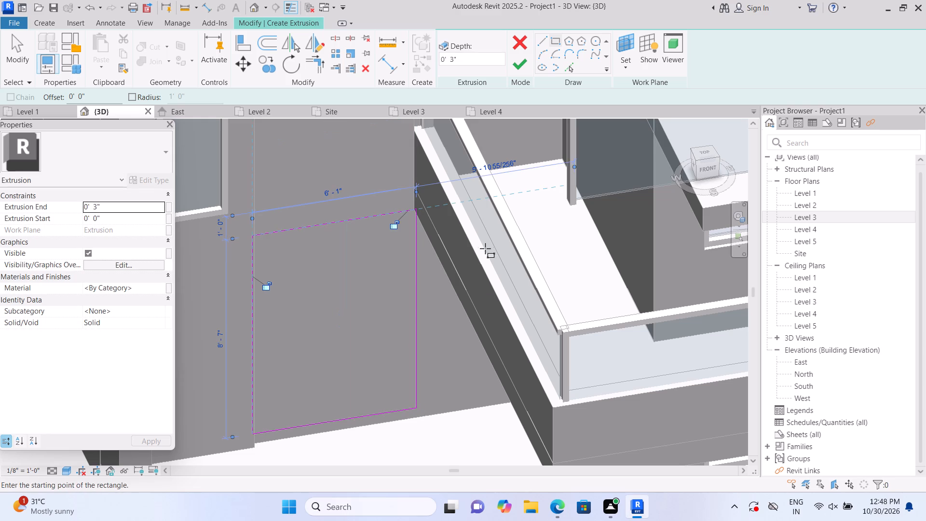
# Select the sketched rectangle's vertical line on the side next to the balcony slab.
pyautogui.scroll(4, 459, 230)
pyautogui.scroll(2, 386, 285)
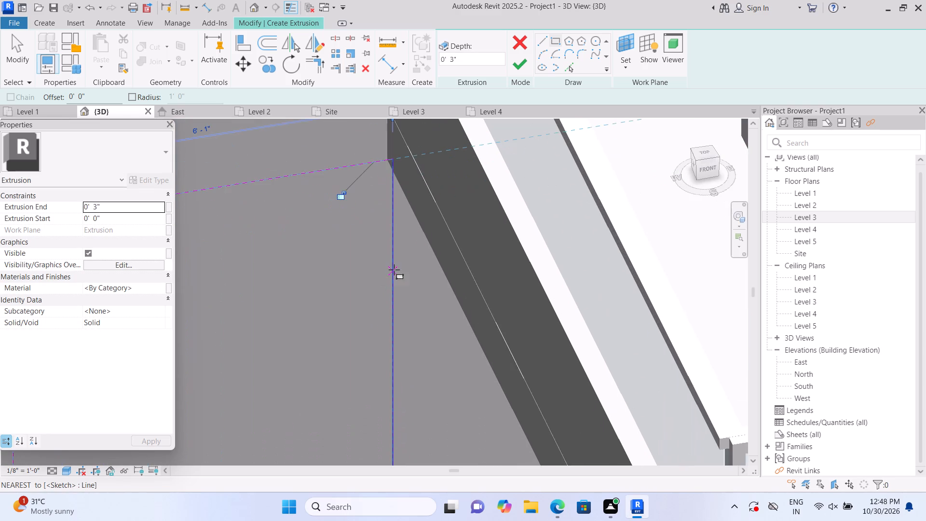
pyautogui.scroll(2, 395, 267)
pyautogui.press('Escape')
pyautogui.press('Escape')
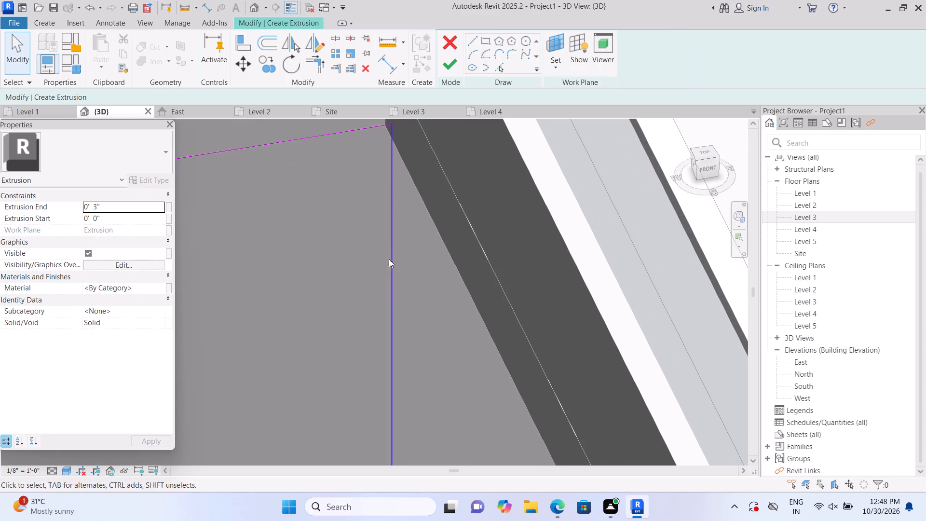
pyautogui.doubleClick(389, 259)
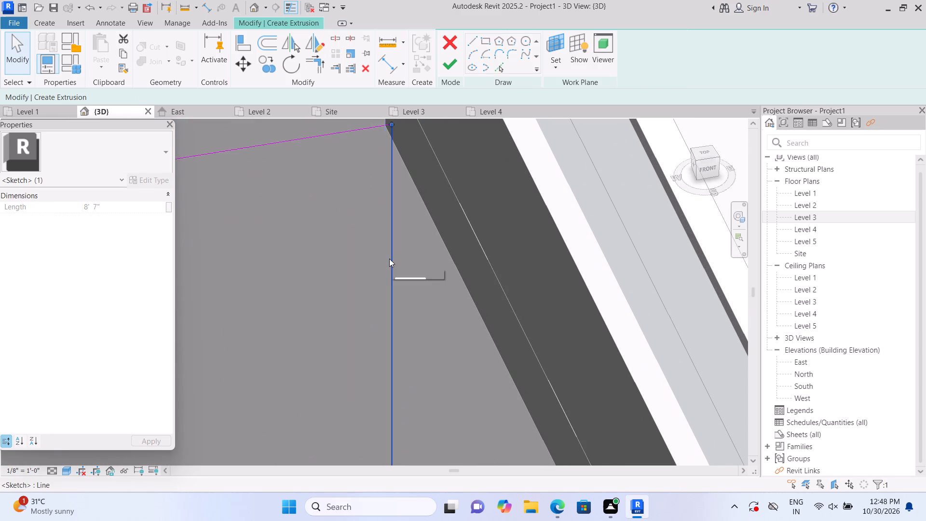
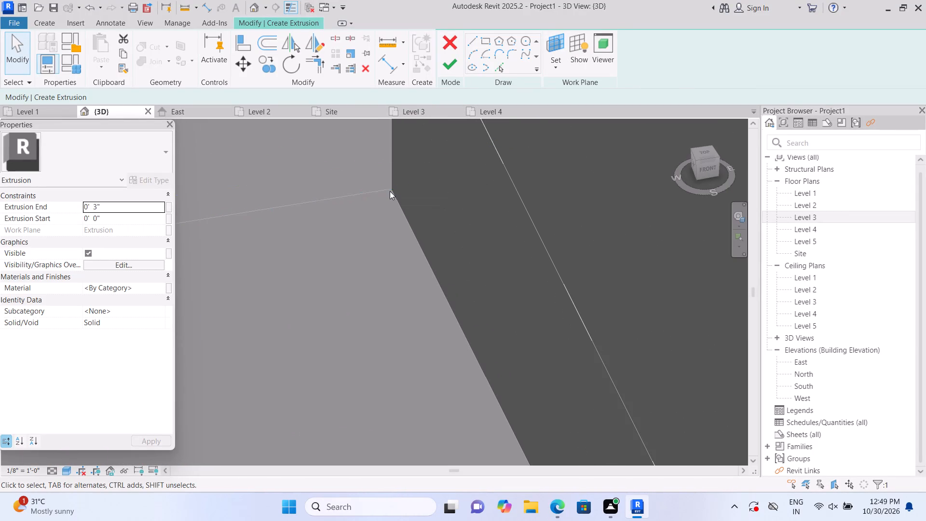
# Delete the remaining vertical and bottom lines of the rectangle sketched on the recessed ground-level wall.
pyautogui.scroll(-4, 400, 187)
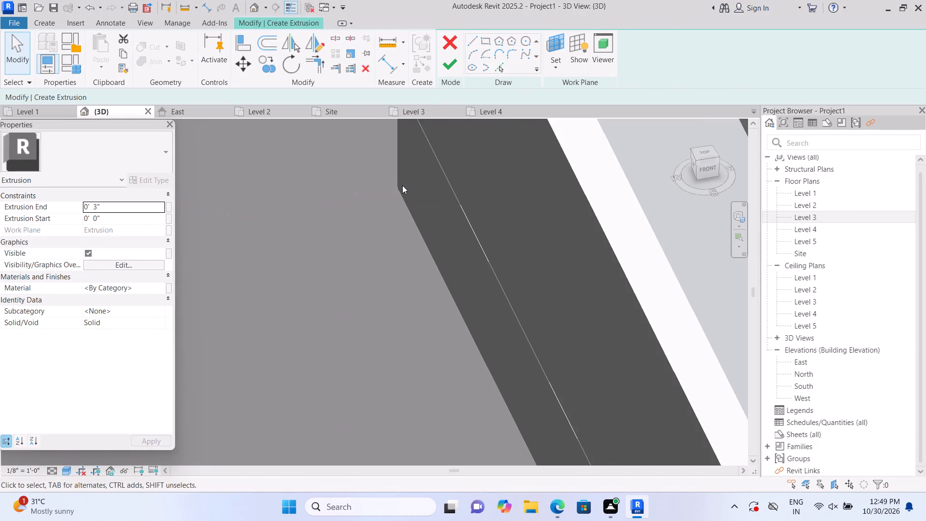
pyautogui.scroll(-7, 402, 185)
pyautogui.scroll(-9, 356, 235)
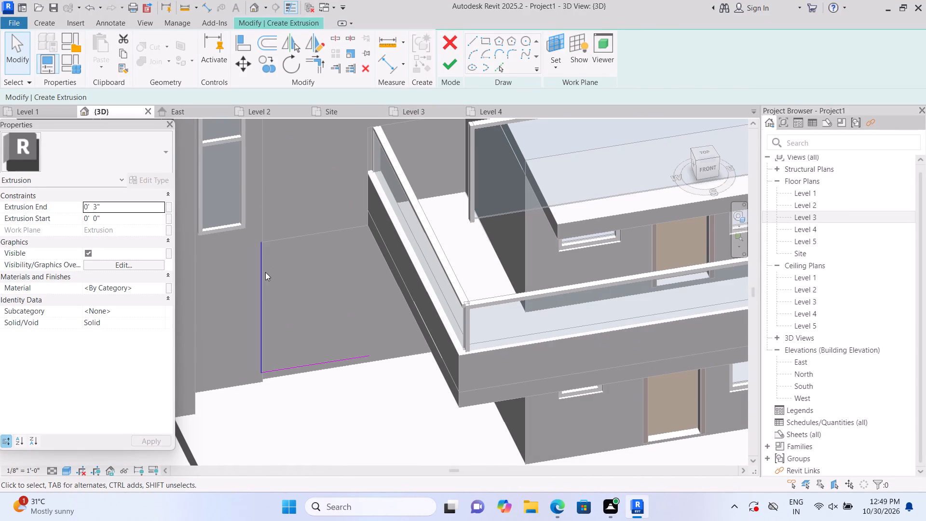
pyautogui.click(265, 272)
pyautogui.press('Delete')
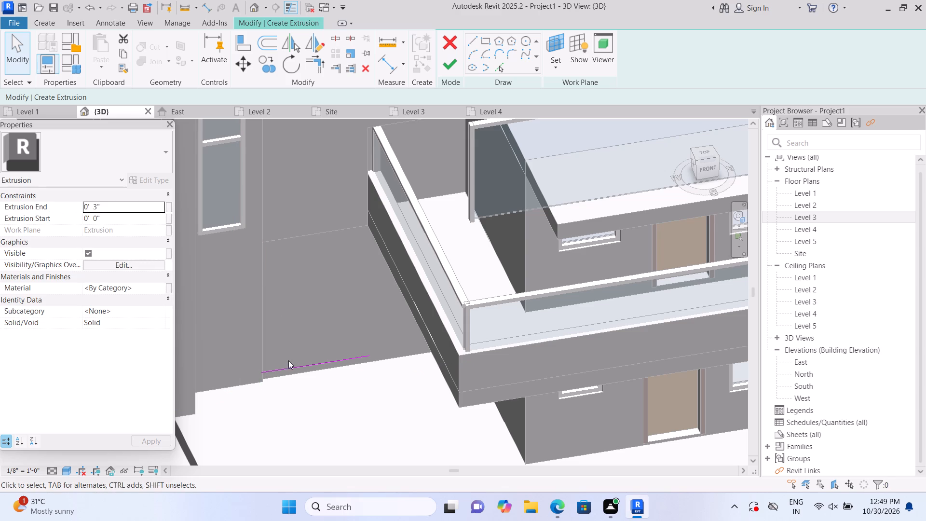
pyautogui.click(290, 370)
pyautogui.press('Delete')
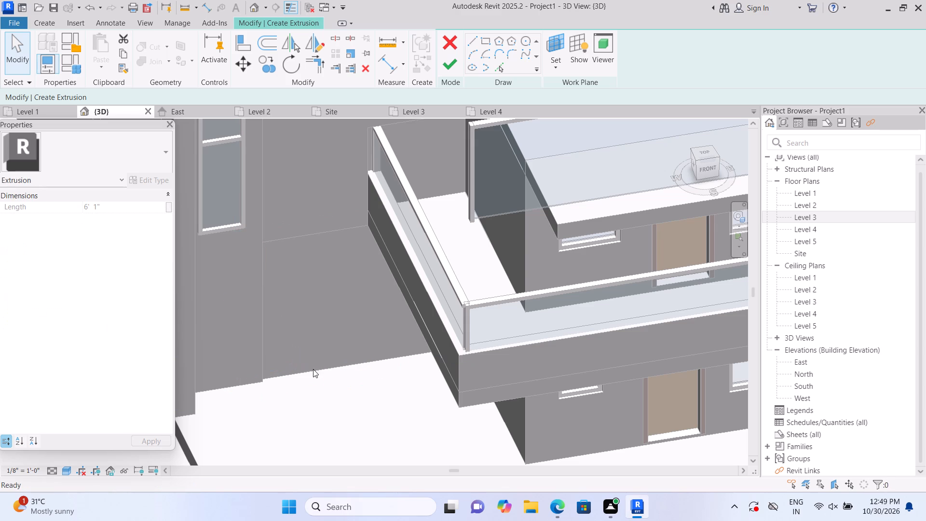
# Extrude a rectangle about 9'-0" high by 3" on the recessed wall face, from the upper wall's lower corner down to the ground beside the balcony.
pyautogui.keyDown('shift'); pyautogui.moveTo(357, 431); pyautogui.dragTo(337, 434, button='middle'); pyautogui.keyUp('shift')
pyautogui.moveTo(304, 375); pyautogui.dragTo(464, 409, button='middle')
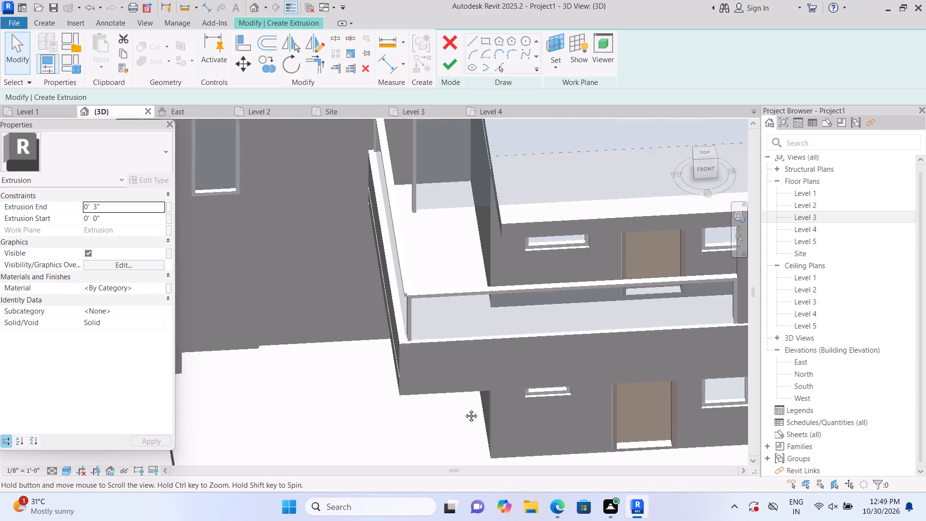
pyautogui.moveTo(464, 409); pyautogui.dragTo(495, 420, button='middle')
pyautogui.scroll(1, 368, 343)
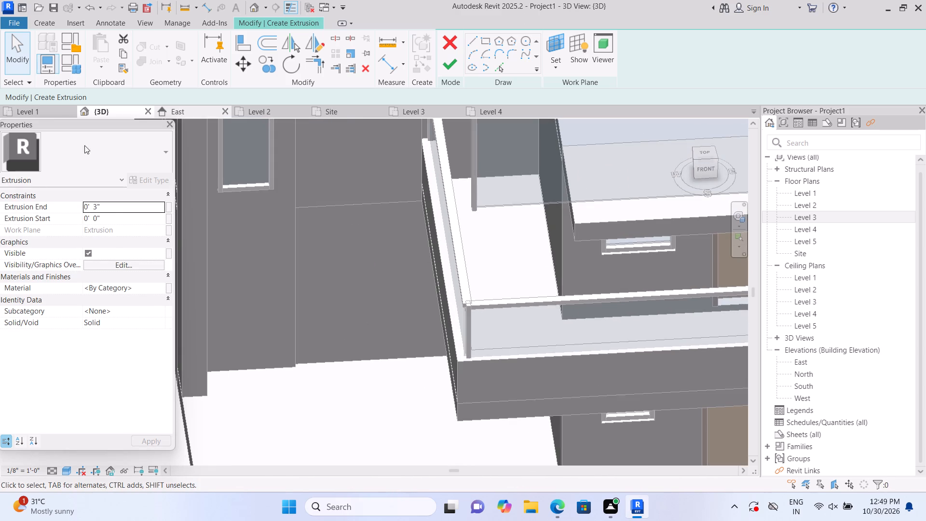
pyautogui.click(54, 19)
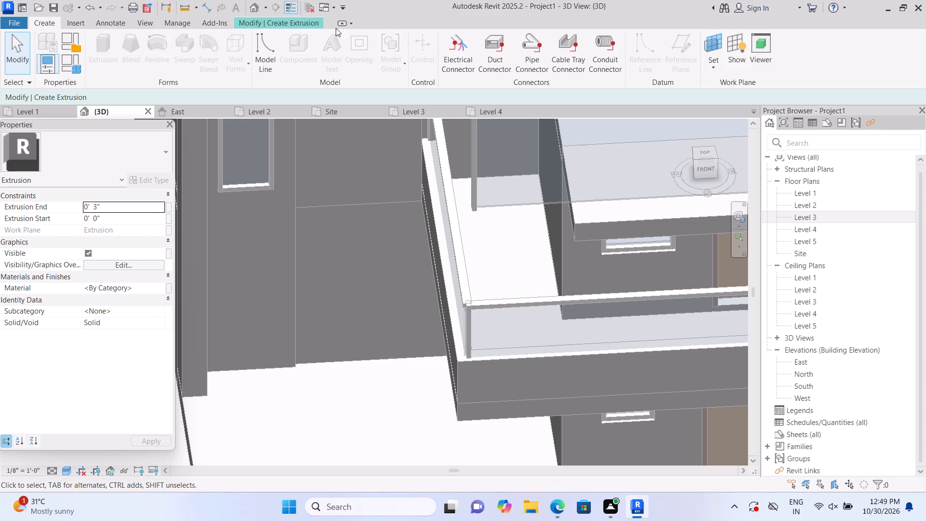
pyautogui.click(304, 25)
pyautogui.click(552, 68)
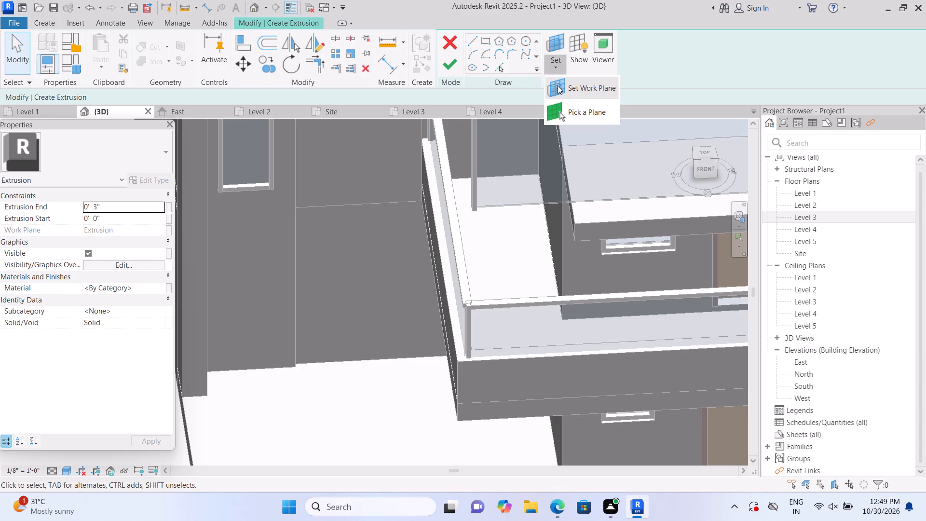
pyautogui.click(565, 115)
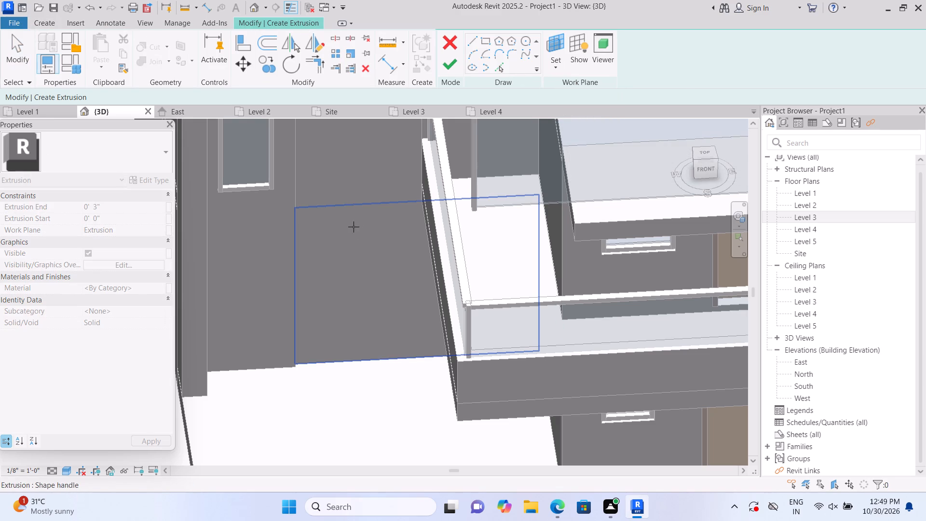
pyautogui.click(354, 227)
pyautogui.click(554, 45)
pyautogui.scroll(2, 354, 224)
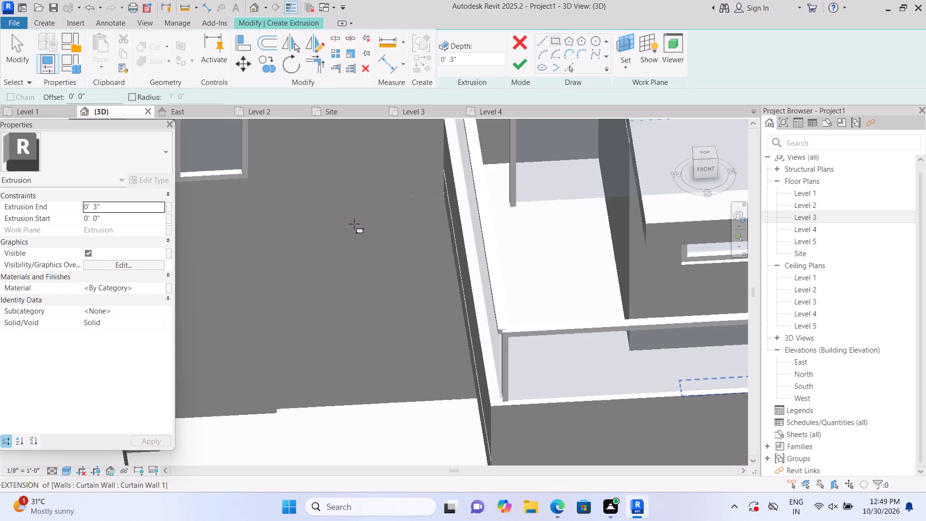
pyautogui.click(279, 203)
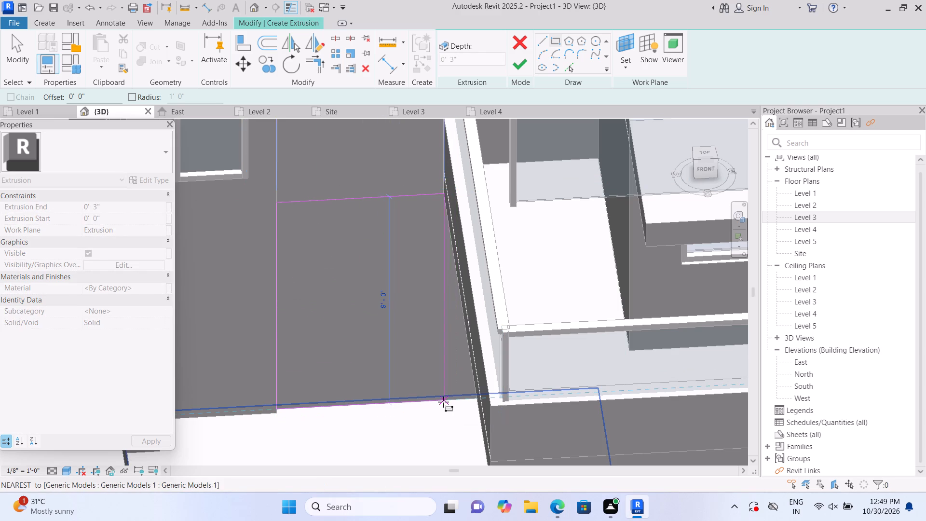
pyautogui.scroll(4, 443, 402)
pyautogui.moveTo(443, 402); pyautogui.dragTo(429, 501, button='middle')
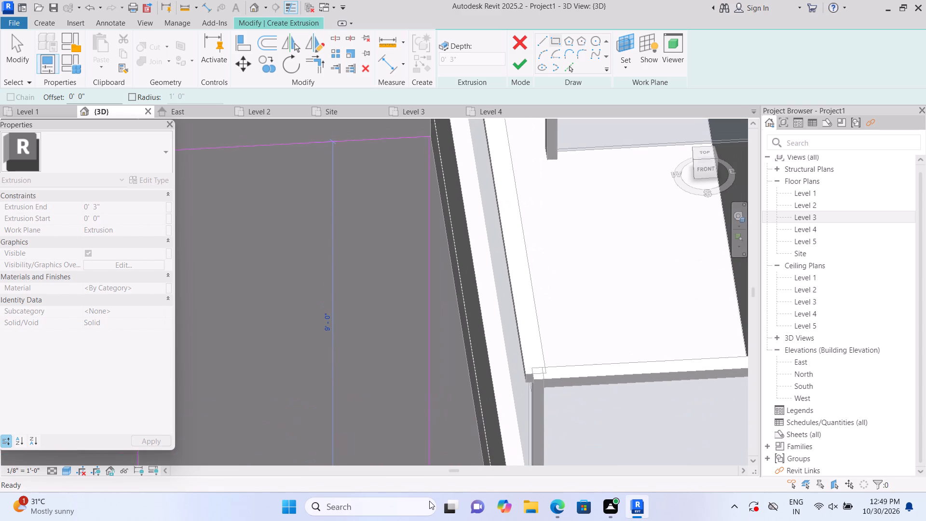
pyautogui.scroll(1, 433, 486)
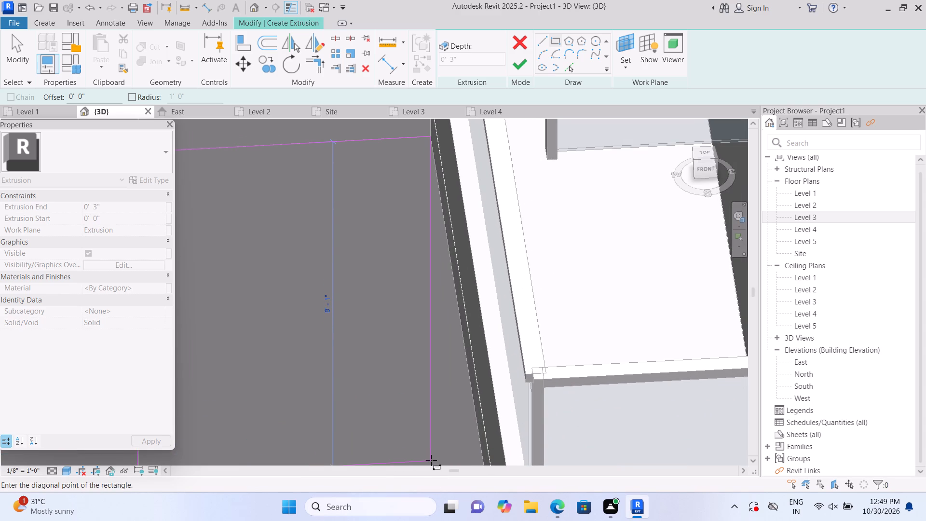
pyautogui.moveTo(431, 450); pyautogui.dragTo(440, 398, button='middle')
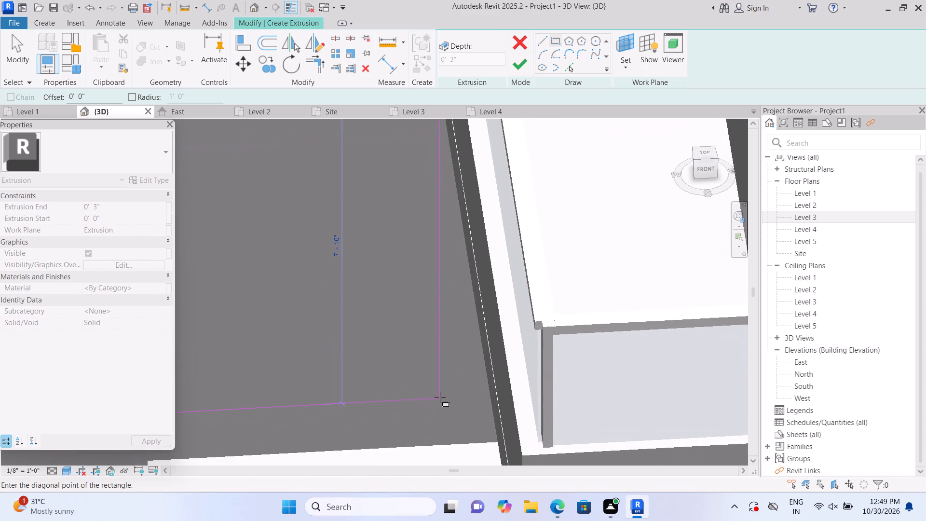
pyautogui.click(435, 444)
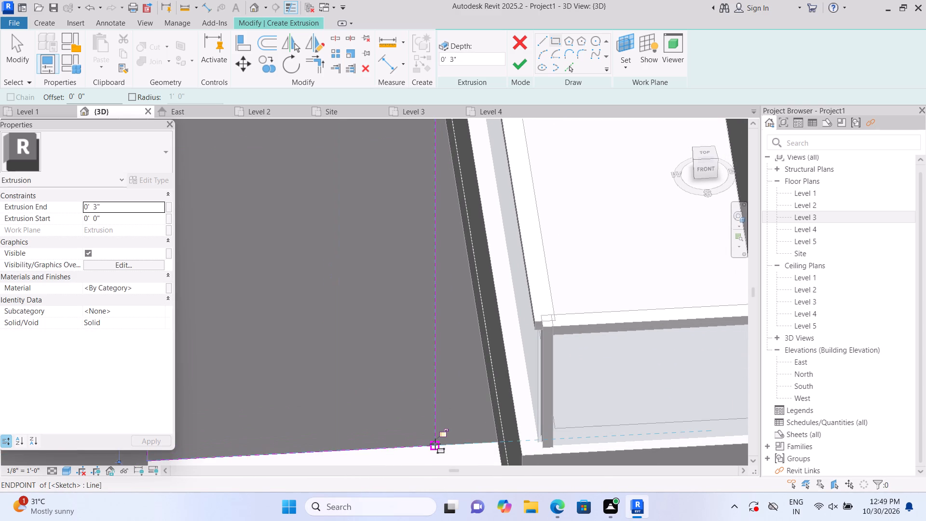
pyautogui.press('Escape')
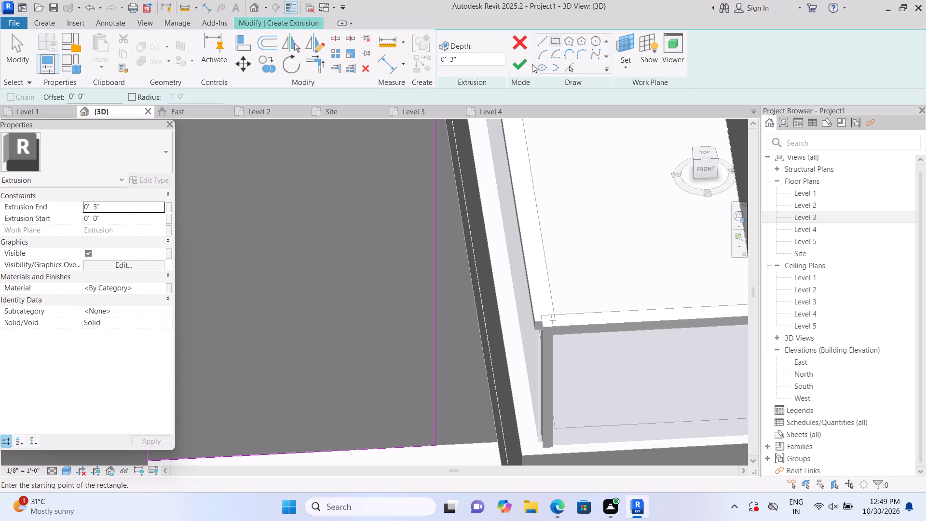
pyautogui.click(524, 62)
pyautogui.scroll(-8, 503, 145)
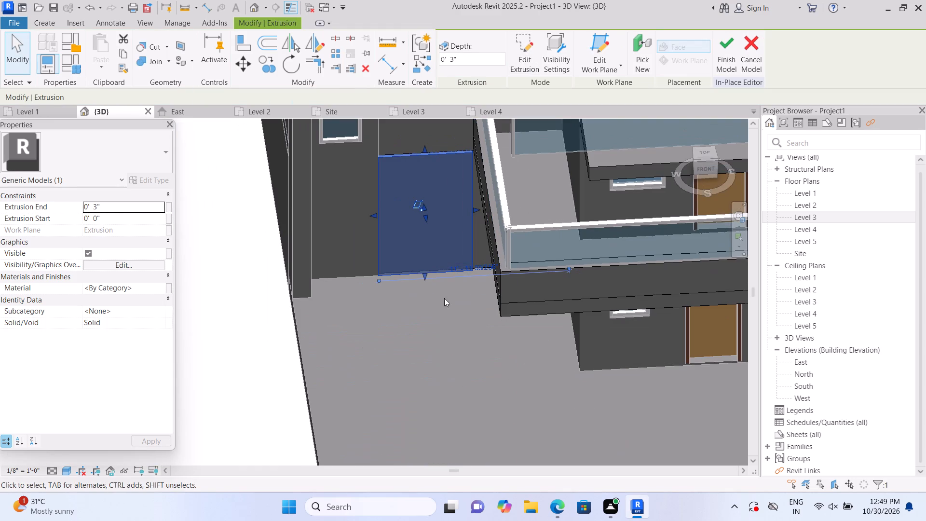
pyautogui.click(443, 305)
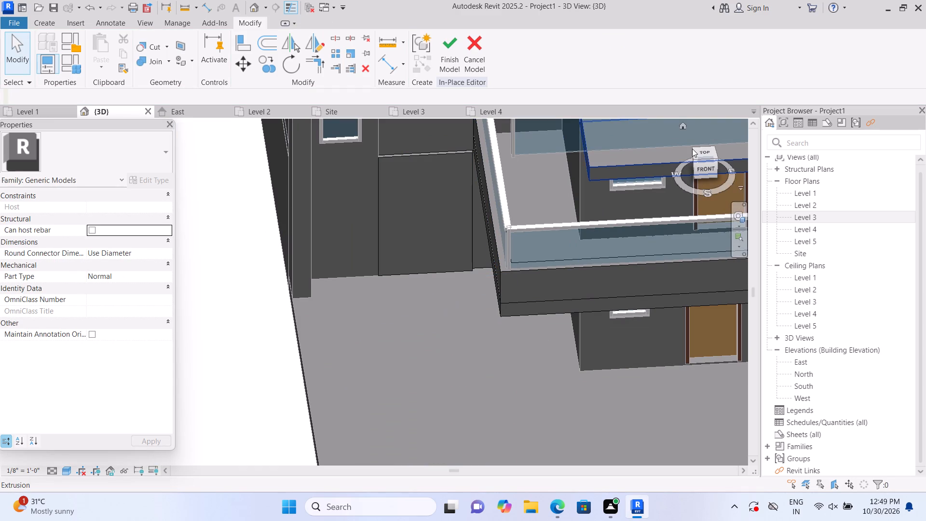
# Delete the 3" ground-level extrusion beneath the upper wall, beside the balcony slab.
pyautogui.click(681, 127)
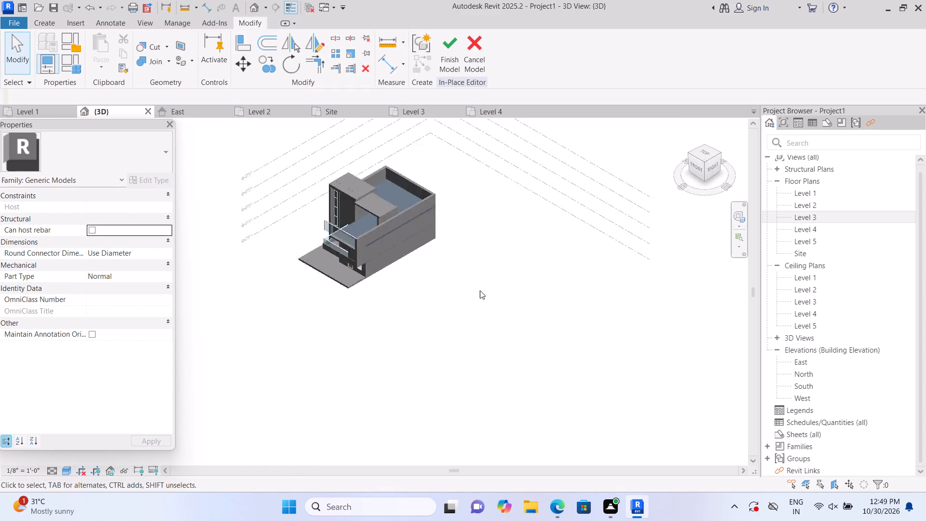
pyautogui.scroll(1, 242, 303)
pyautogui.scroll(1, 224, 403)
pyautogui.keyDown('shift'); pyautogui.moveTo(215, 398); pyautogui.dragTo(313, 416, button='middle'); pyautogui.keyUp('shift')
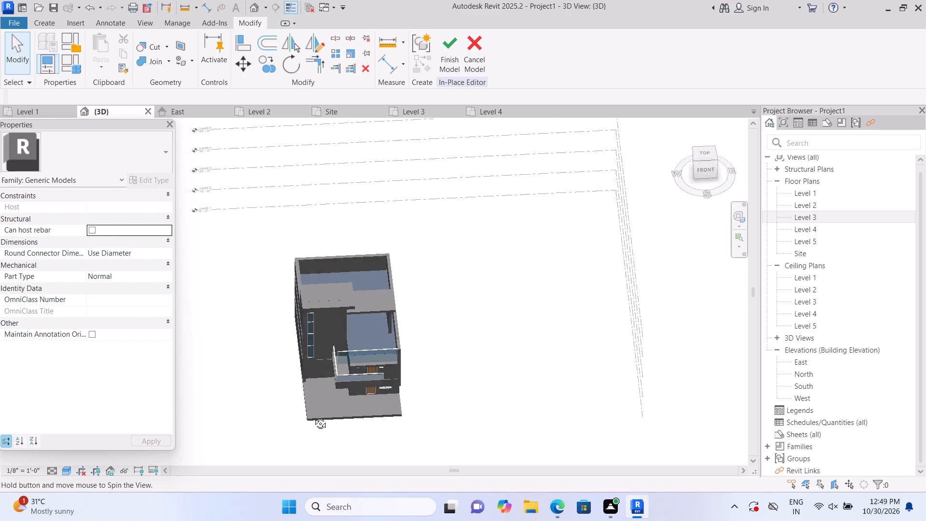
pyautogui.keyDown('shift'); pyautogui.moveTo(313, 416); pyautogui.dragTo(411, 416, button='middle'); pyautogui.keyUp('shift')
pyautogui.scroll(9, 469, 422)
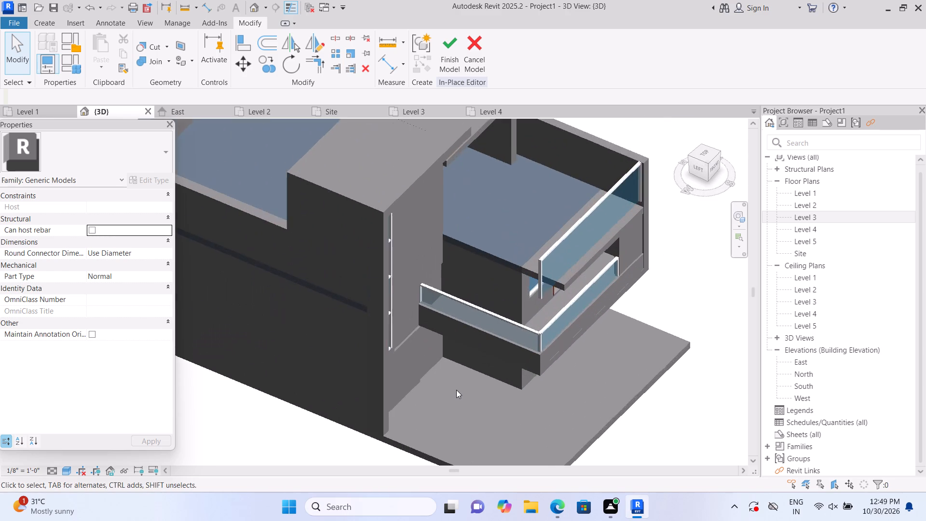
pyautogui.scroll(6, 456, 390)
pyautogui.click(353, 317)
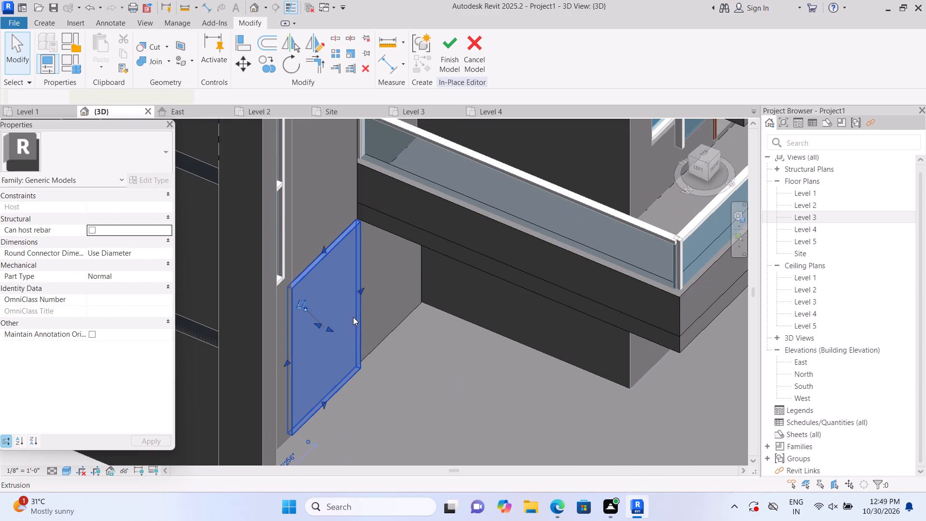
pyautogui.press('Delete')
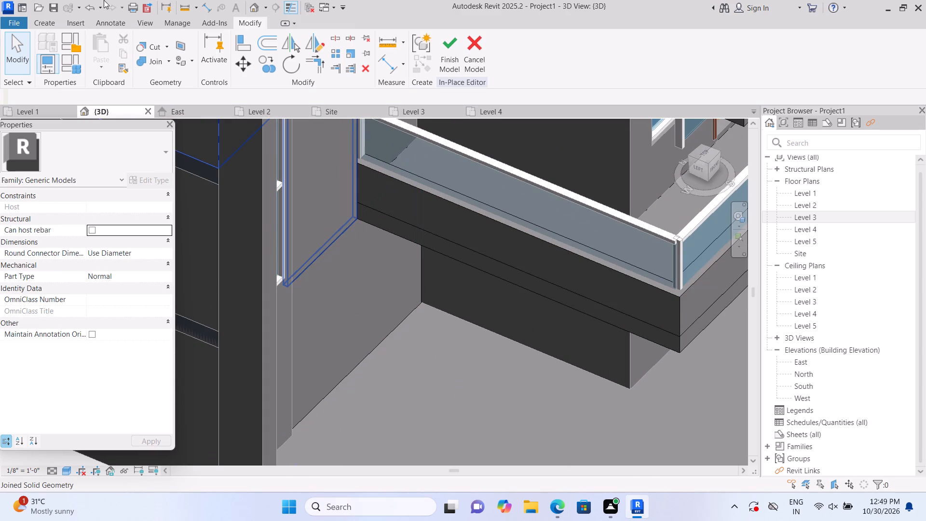
# Extrude a rectangle about 5'-4" wide by 9'-0" high by 3" on the recessed wall face, starting at the balcony-side corner below the upper wall.
pyautogui.click(41, 23)
pyautogui.click(96, 59)
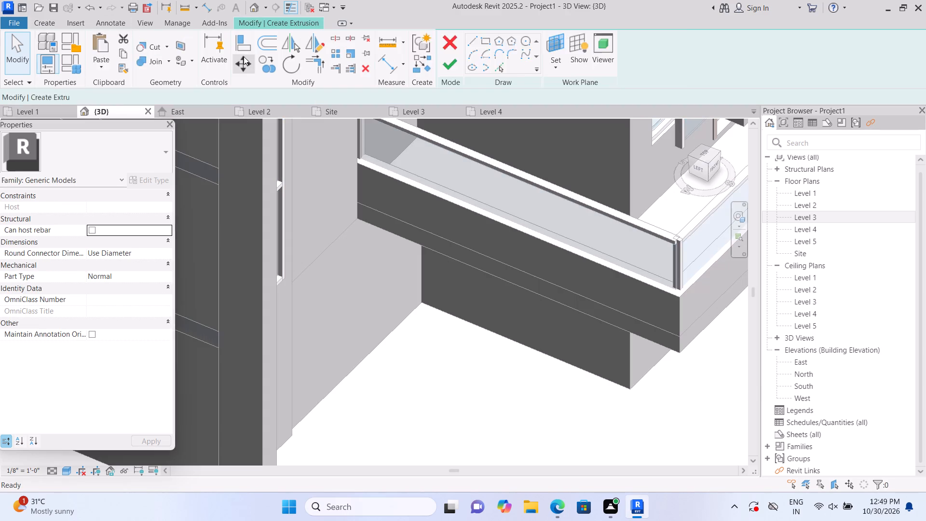
pyautogui.click(633, 70)
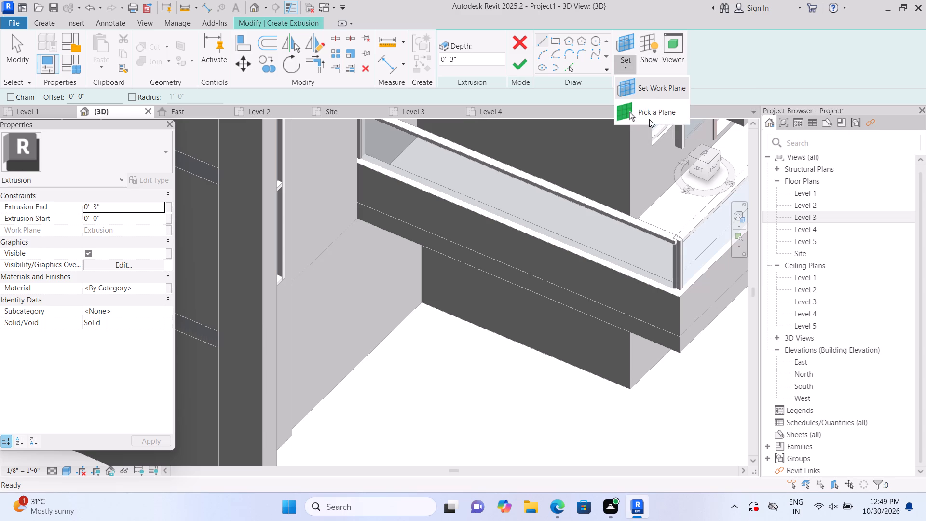
pyautogui.click(650, 118)
pyautogui.click(358, 305)
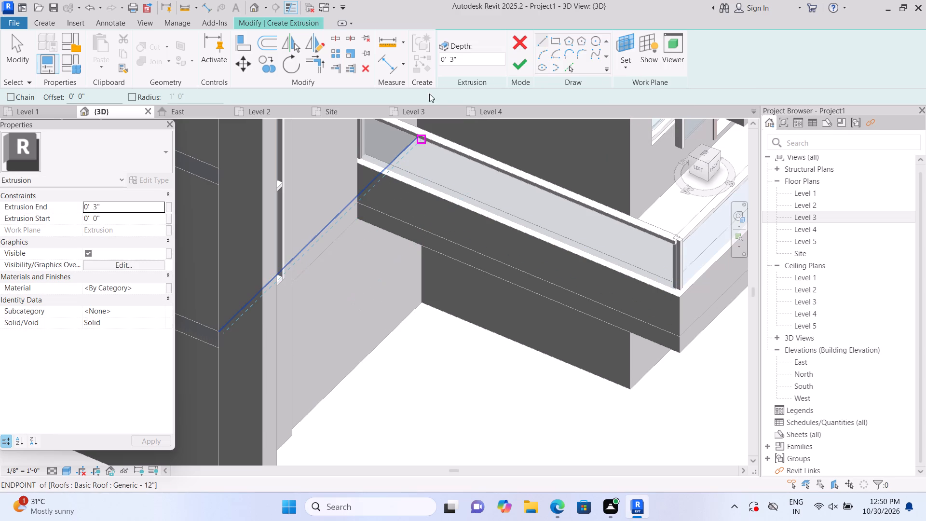
pyautogui.click(552, 40)
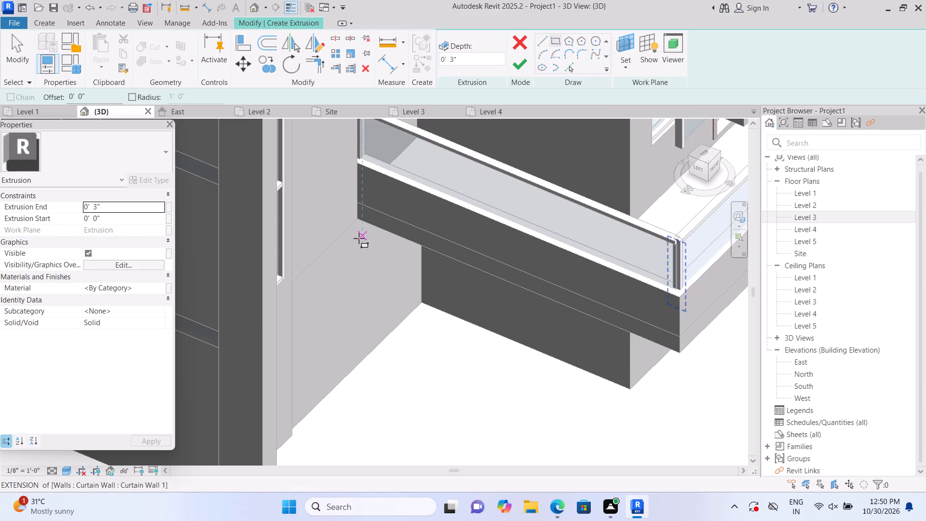
pyautogui.click(357, 218)
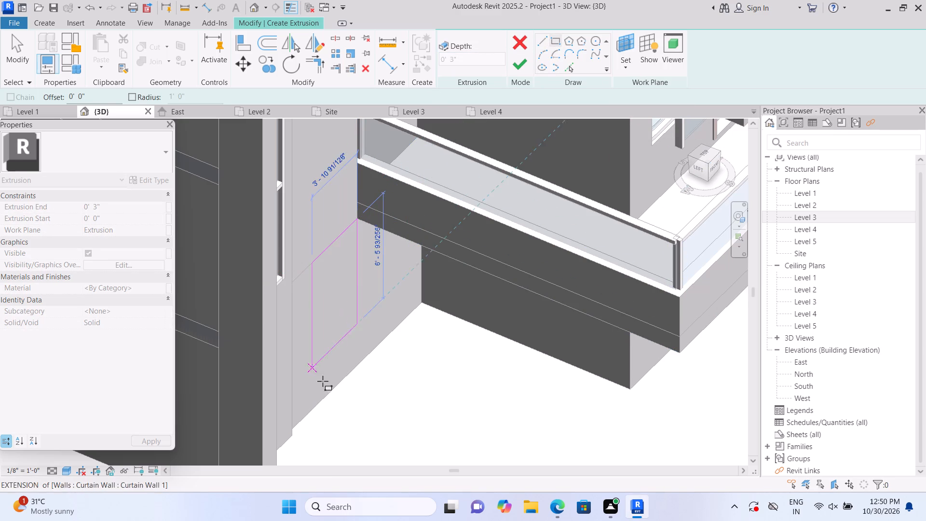
pyautogui.click(296, 424)
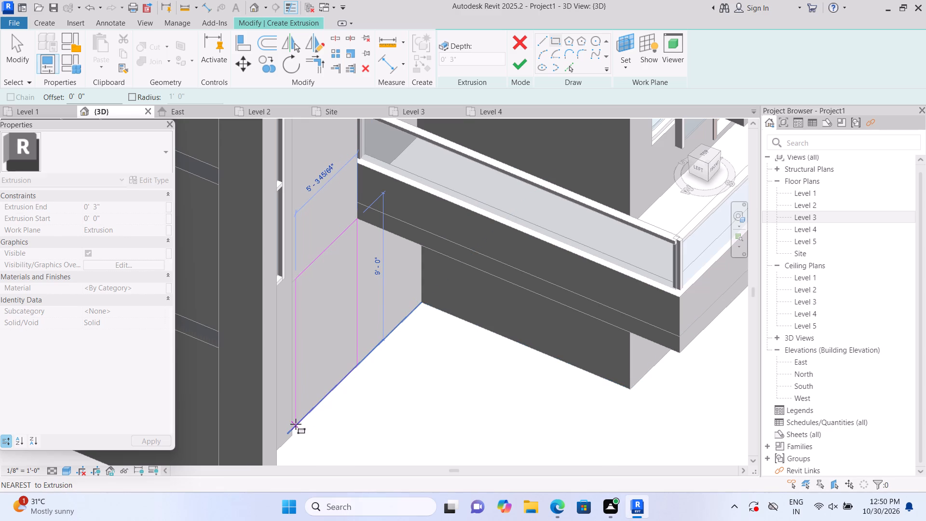
pyautogui.click(522, 61)
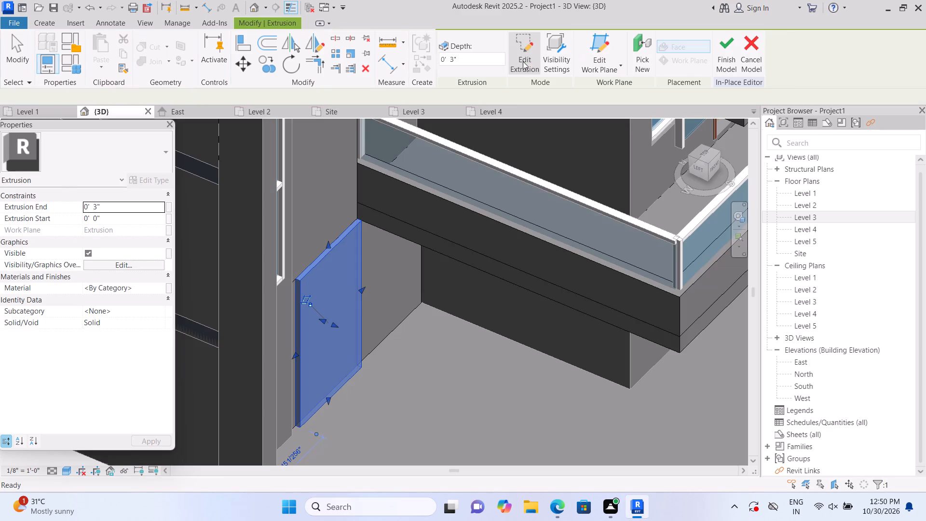
pyautogui.scroll(1, 390, 340)
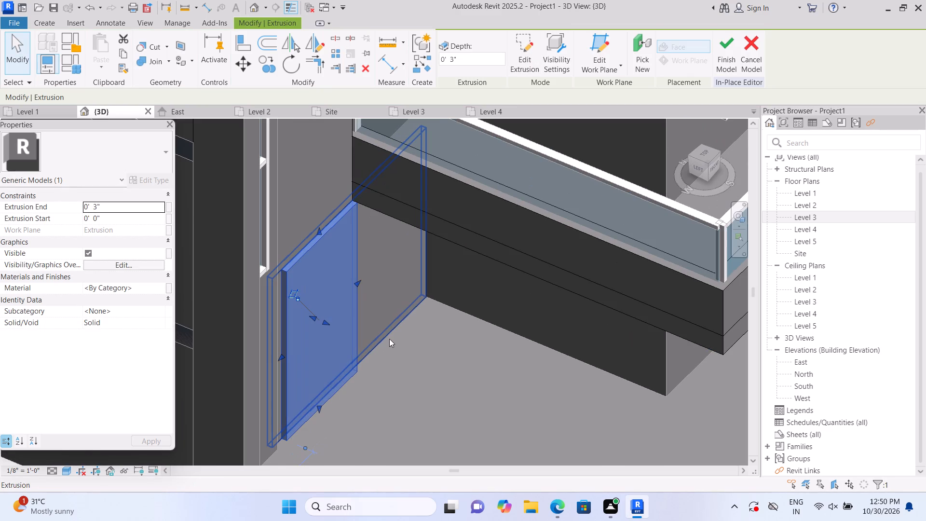
pyautogui.click(409, 373)
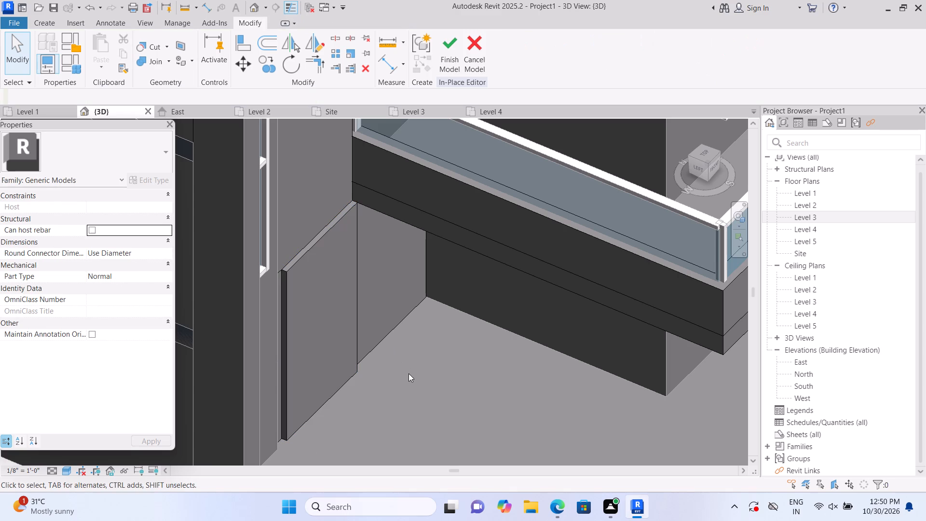
# Push the front face of the ground-level extrusion back into the wall to an extrusion end of about -0' 7 1/2".
pyautogui.click(320, 299)
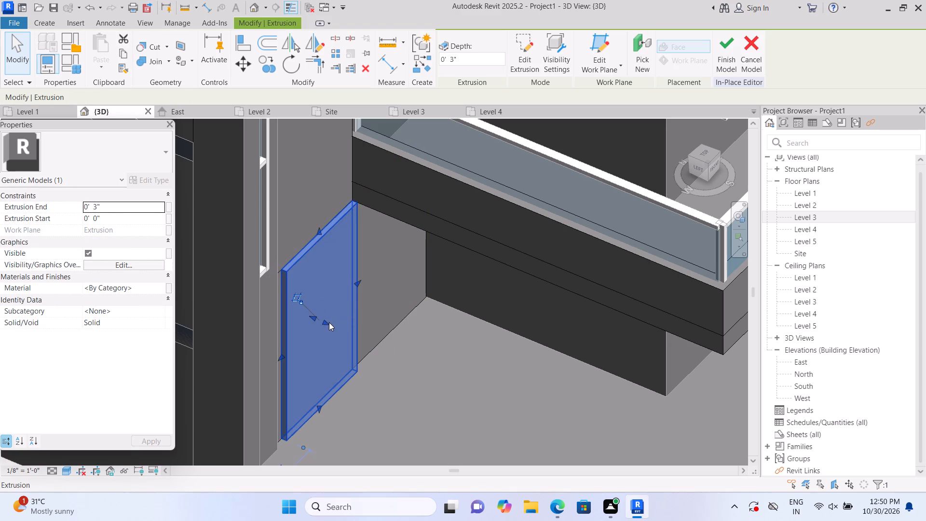
pyautogui.moveTo(325, 321); pyautogui.dragTo(306, 316)
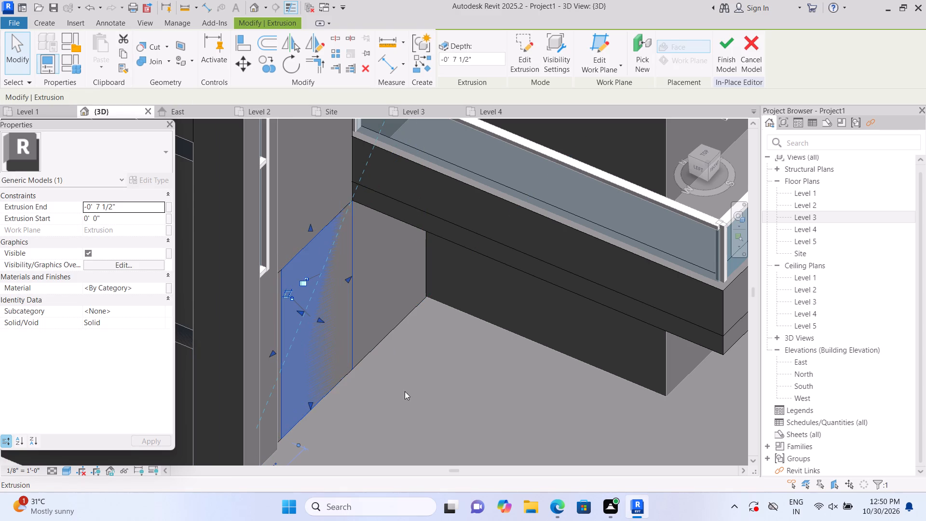
pyautogui.press('Escape')
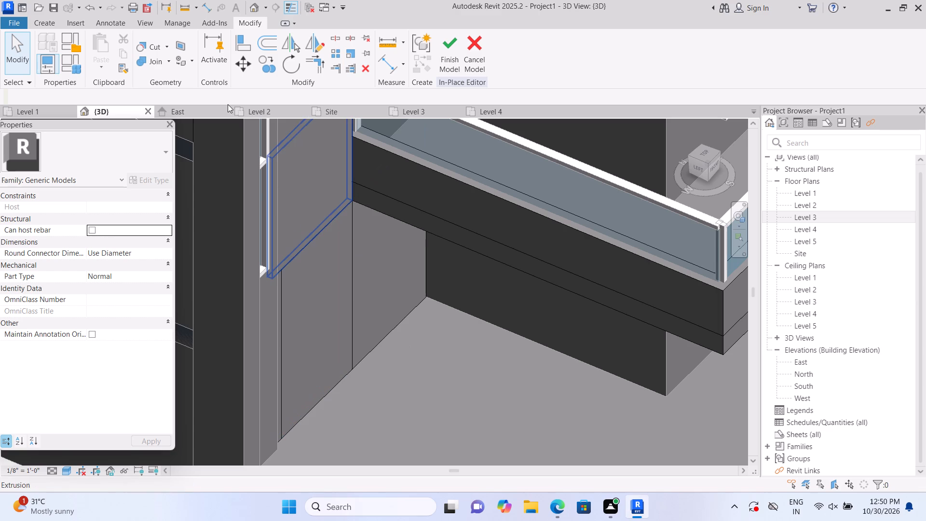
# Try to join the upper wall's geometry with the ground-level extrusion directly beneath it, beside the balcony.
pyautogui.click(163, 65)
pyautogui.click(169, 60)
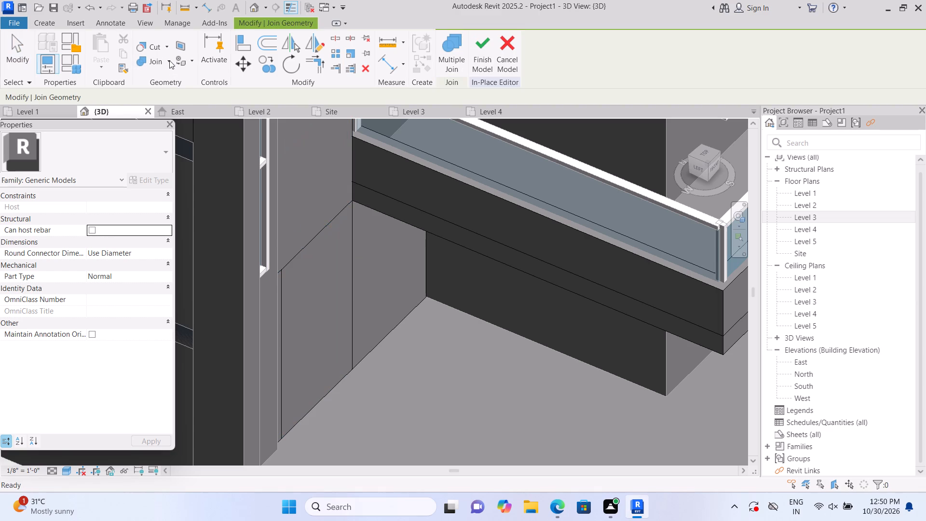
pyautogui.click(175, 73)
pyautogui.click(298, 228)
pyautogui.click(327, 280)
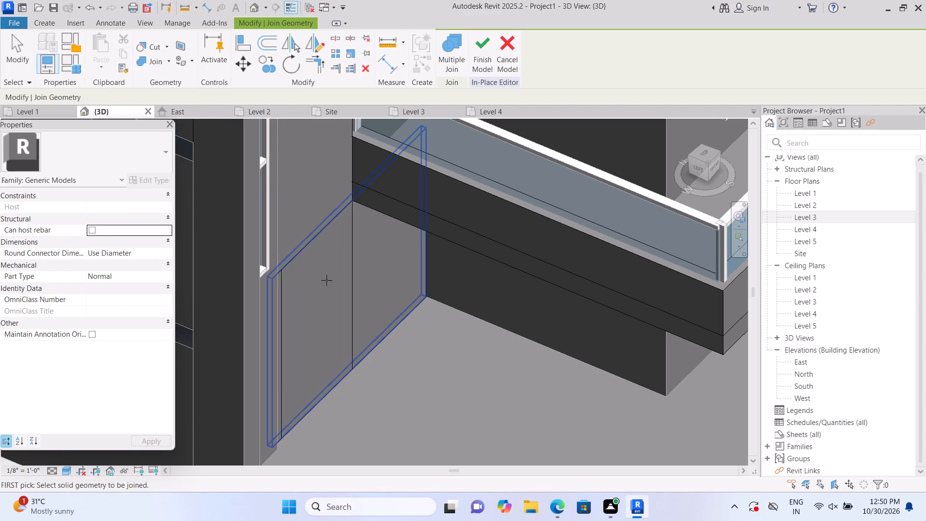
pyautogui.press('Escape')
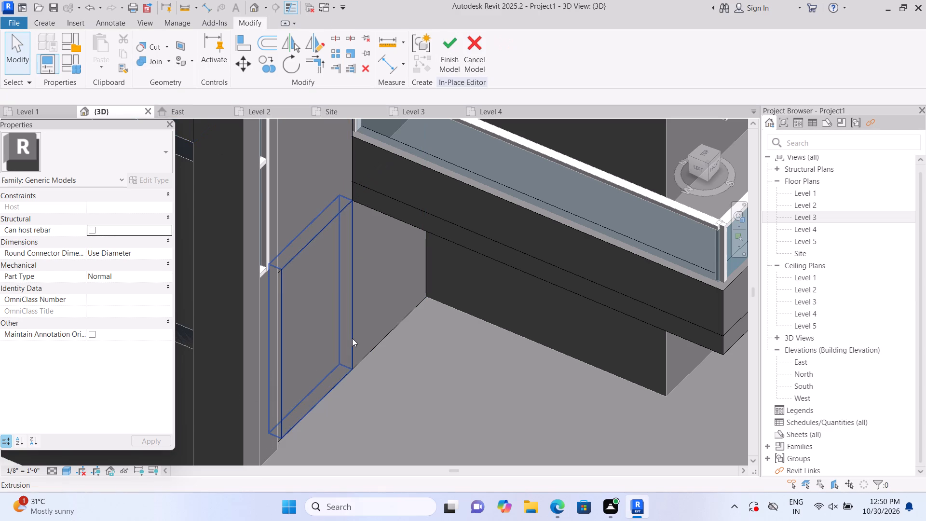
# Delete the narrow ground-level extrusion that was pushed back into the wall beneath the upper wall.
pyautogui.click(350, 335)
pyautogui.press('Delete')
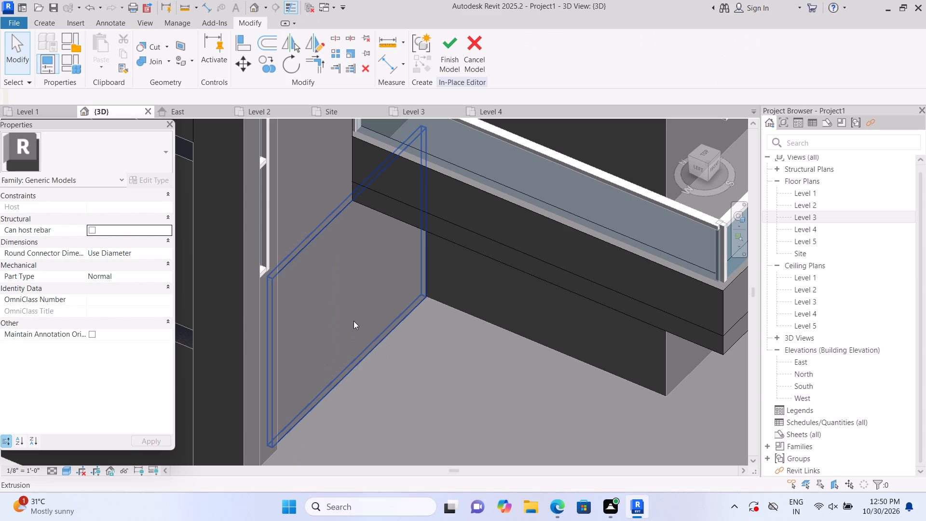
# Examine the balcony side and the recessed ground-level wall from around the house and in a straight front view.
pyautogui.scroll(-4, 398, 434)
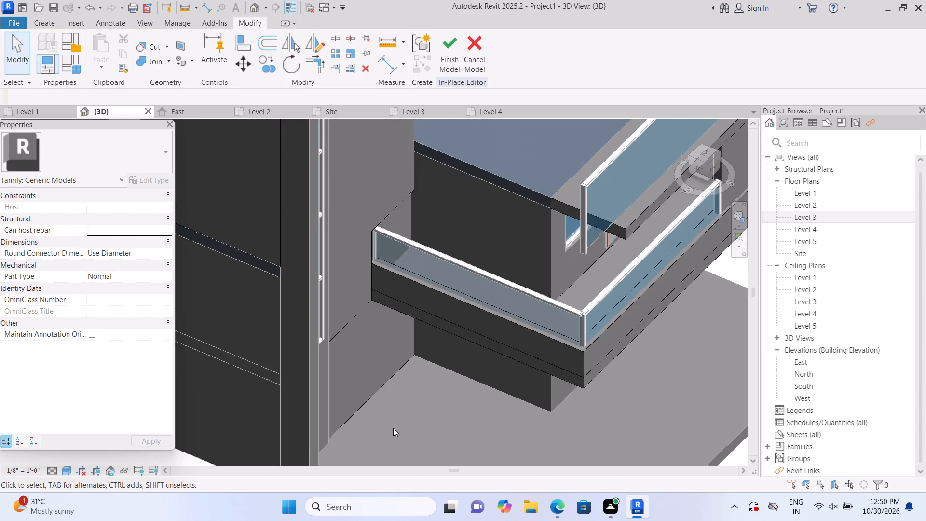
pyautogui.scroll(-3, 393, 428)
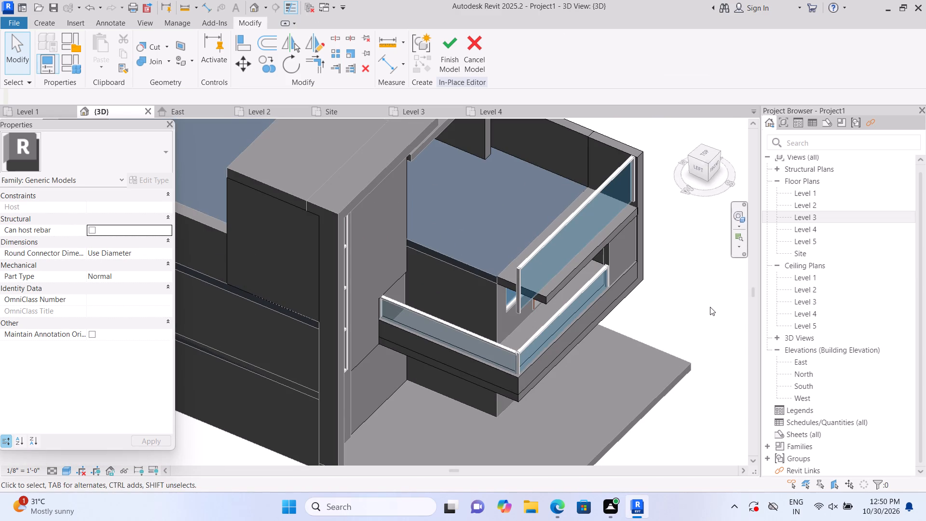
pyautogui.keyDown('shift'); pyautogui.moveTo(710, 307); pyautogui.dragTo(659, 323, button='middle'); pyautogui.keyUp('shift')
pyautogui.scroll(1, 610, 307)
pyautogui.moveTo(610, 307); pyautogui.dragTo(861, 237, button='middle')
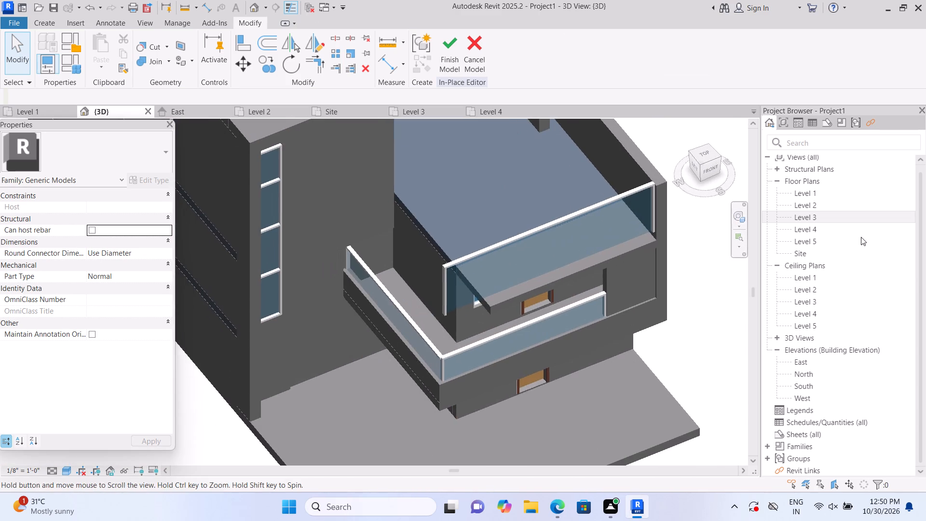
pyautogui.scroll(-1, 794, 248)
pyautogui.scroll(2, 352, 358)
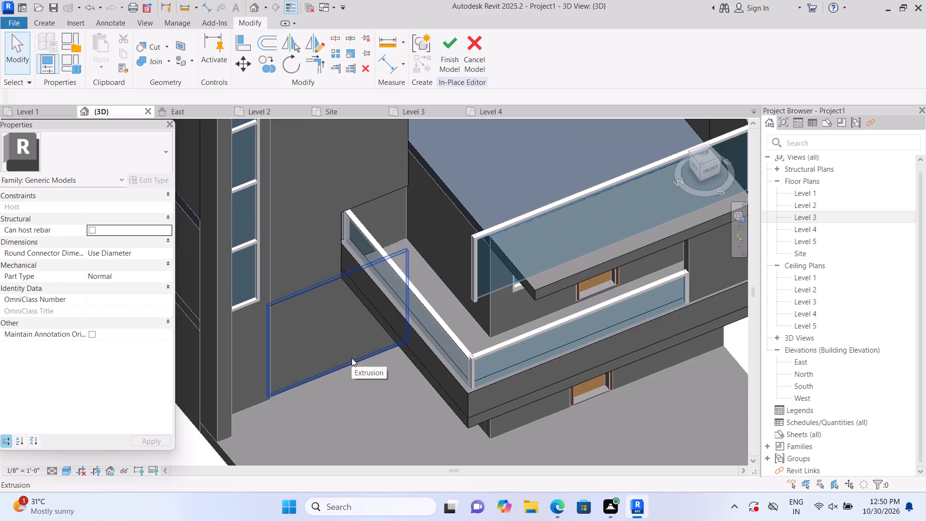
pyautogui.scroll(2, 353, 360)
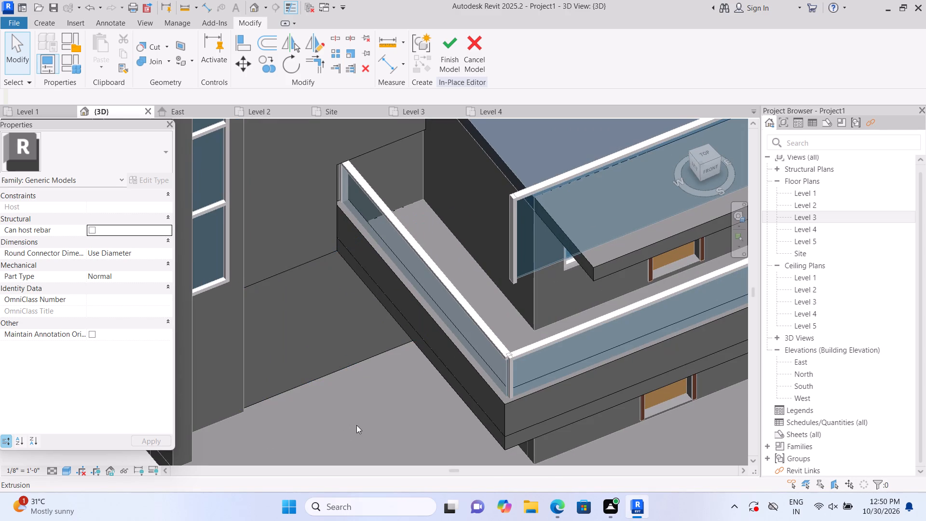
pyautogui.keyDown('shift'); pyautogui.moveTo(407, 414); pyautogui.dragTo(378, 414, button='middle'); pyautogui.keyUp('shift')
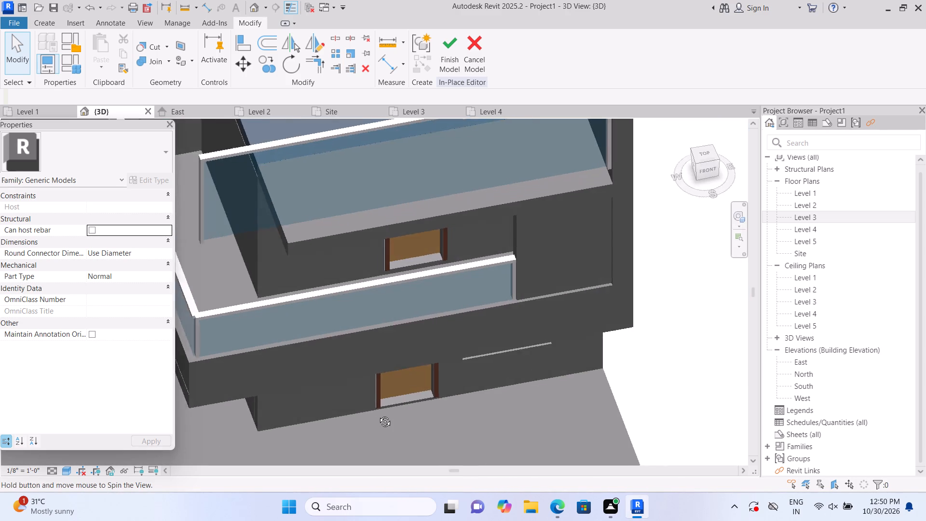
pyautogui.keyDown('shift'); pyautogui.moveTo(378, 414); pyautogui.dragTo(365, 412, button='middle'); pyautogui.keyUp('shift')
pyautogui.moveTo(368, 407); pyautogui.dragTo(706, 429, button='middle')
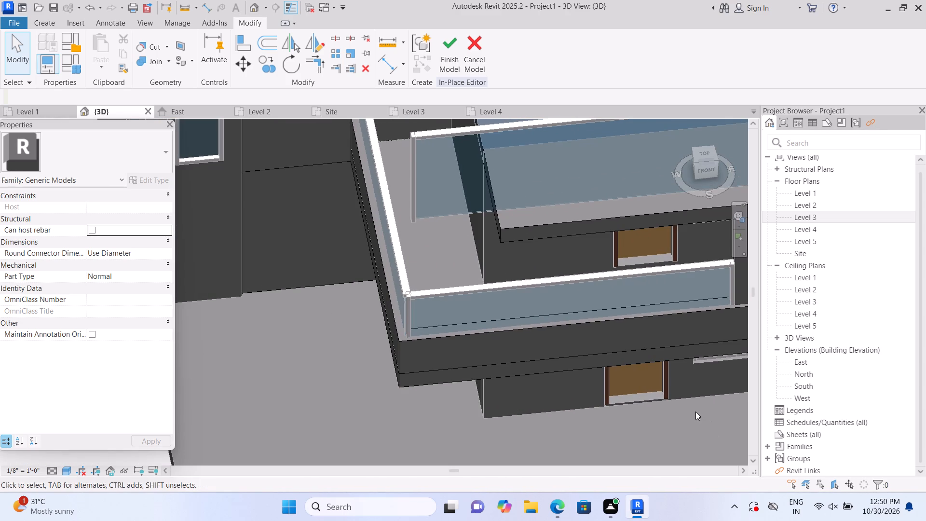
pyautogui.click(707, 173)
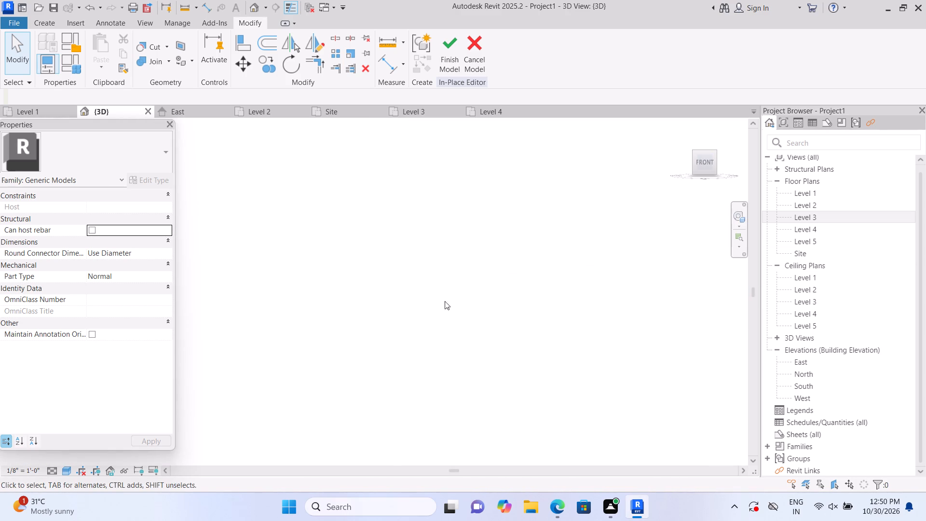
pyautogui.scroll(2, 305, 356)
pyautogui.scroll(4, 323, 315)
pyautogui.moveTo(323, 317); pyautogui.dragTo(353, 461, button='middle')
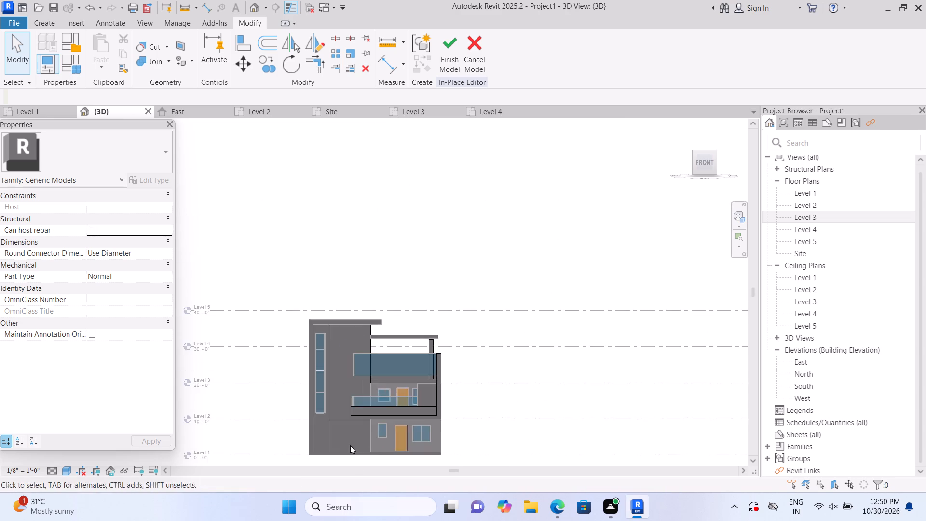
pyautogui.scroll(2, 351, 431)
pyautogui.moveTo(351, 425); pyautogui.dragTo(379, 268, button='middle')
pyautogui.scroll(3, 380, 268)
pyautogui.moveTo(380, 268); pyautogui.dragTo(384, 321, button='middle')
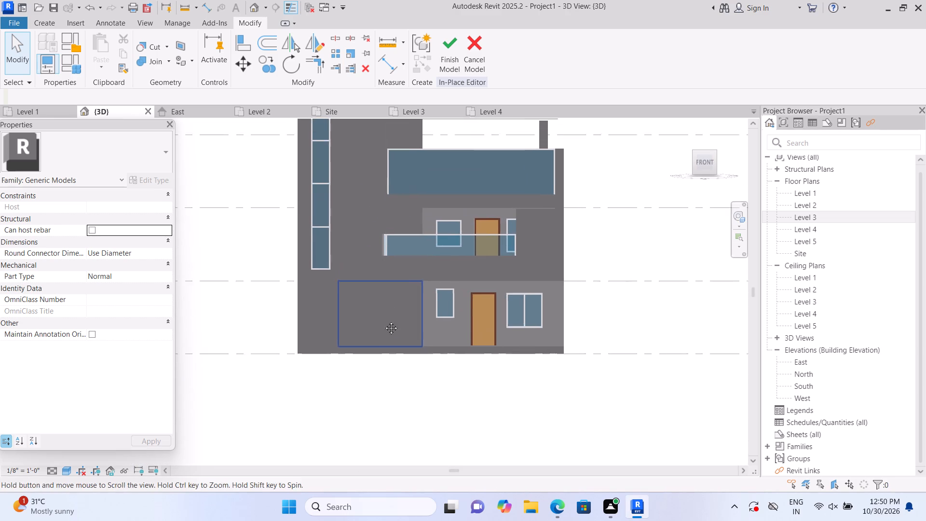
pyautogui.moveTo(384, 321); pyautogui.dragTo(386, 332, button='middle')
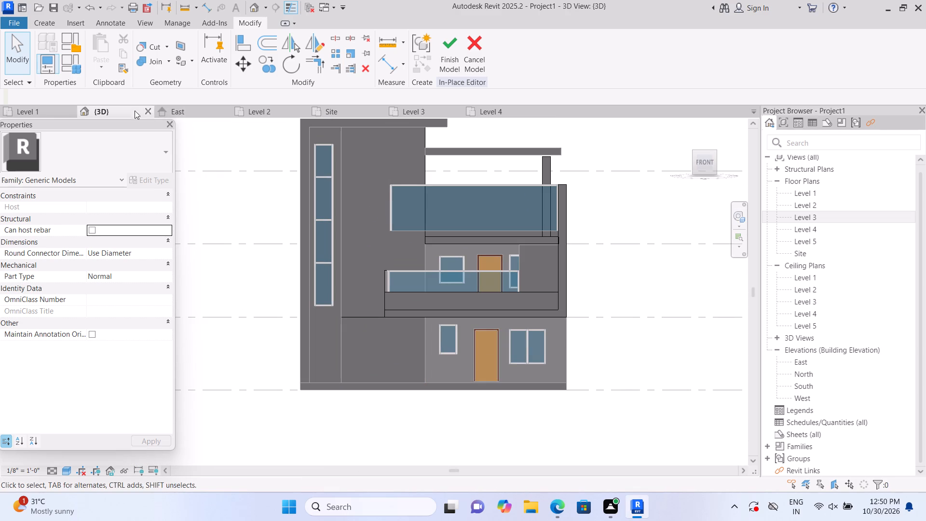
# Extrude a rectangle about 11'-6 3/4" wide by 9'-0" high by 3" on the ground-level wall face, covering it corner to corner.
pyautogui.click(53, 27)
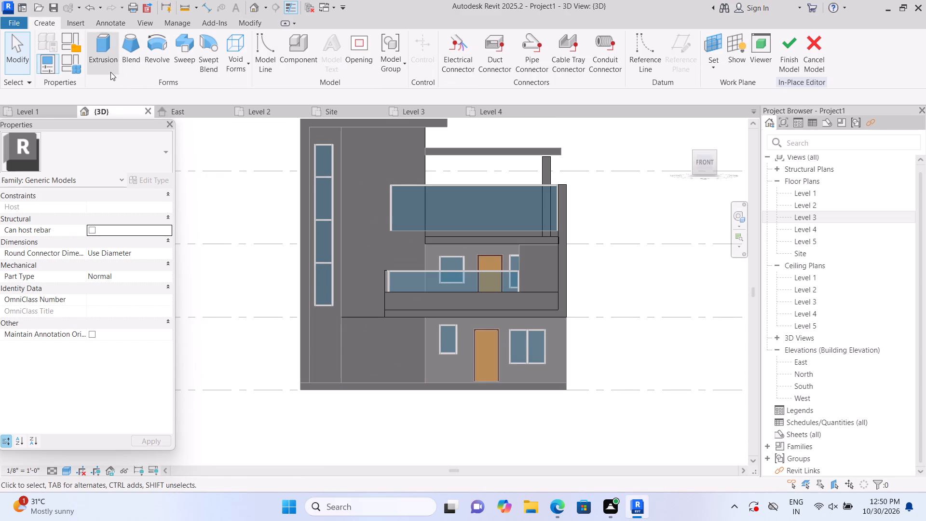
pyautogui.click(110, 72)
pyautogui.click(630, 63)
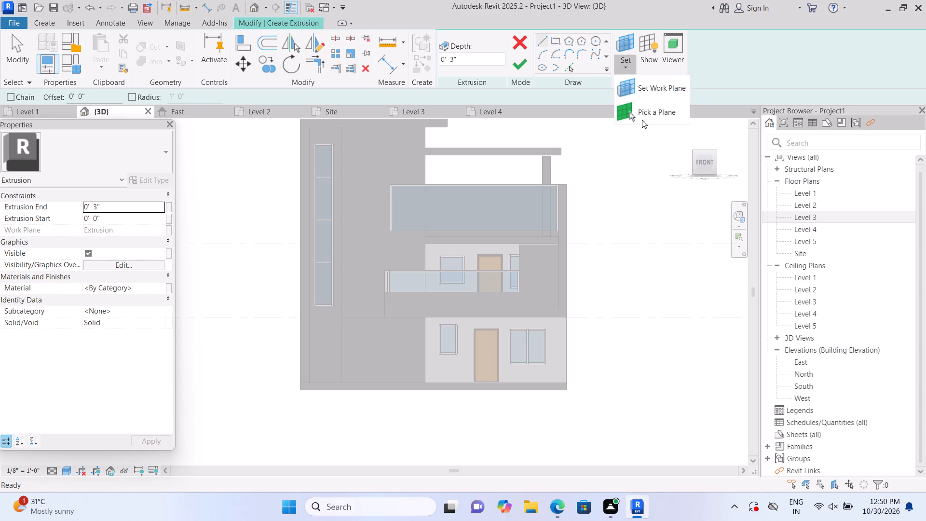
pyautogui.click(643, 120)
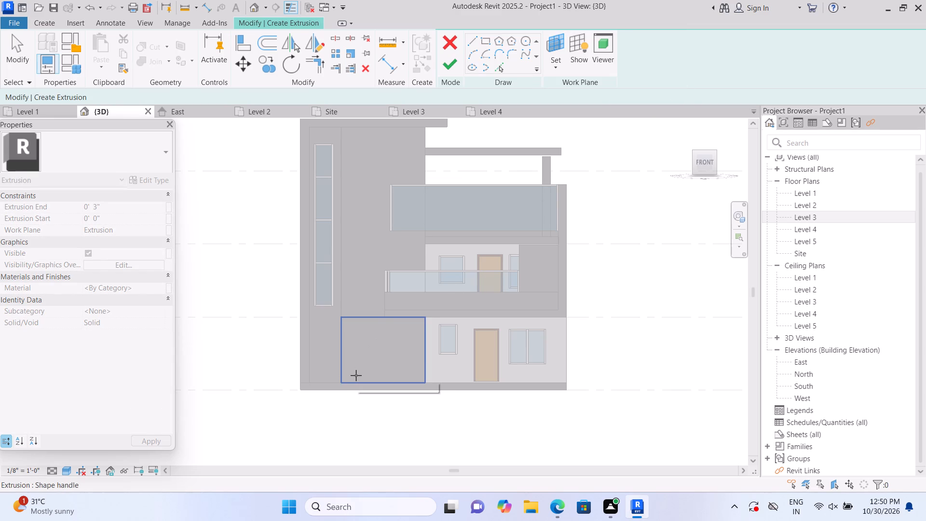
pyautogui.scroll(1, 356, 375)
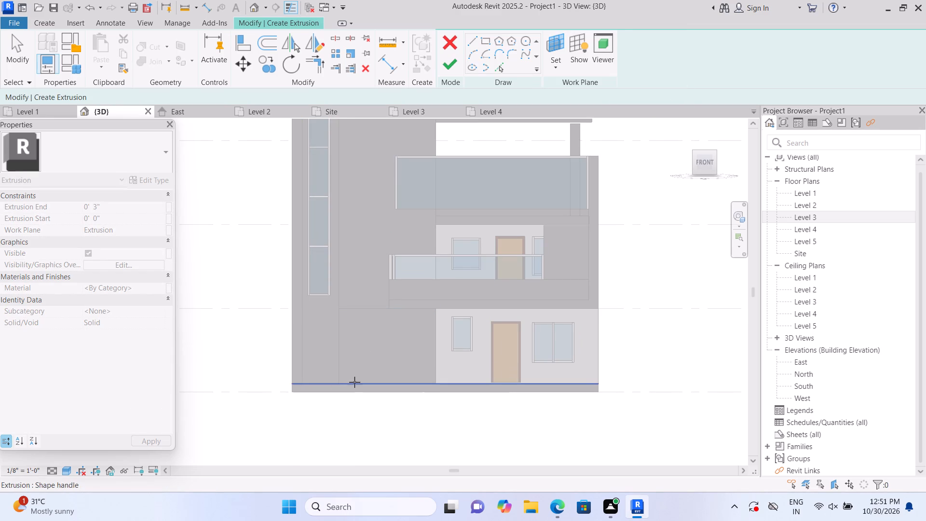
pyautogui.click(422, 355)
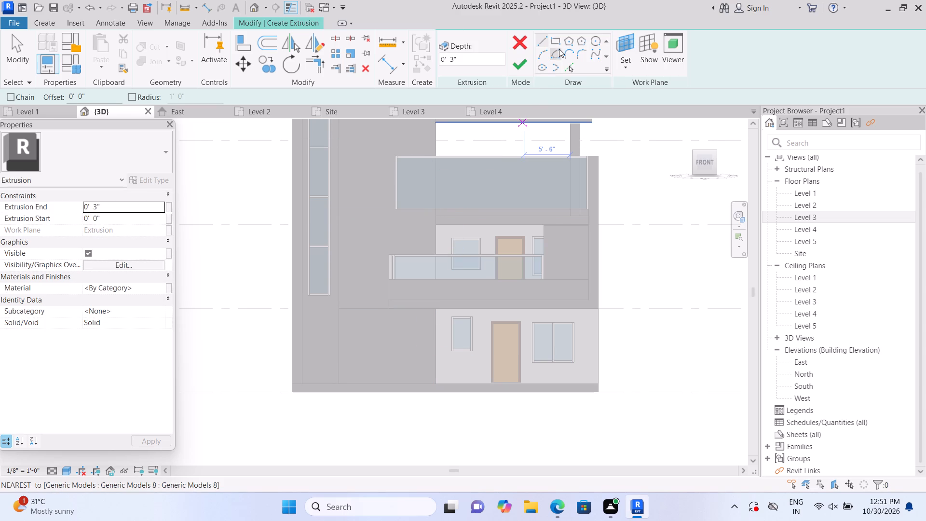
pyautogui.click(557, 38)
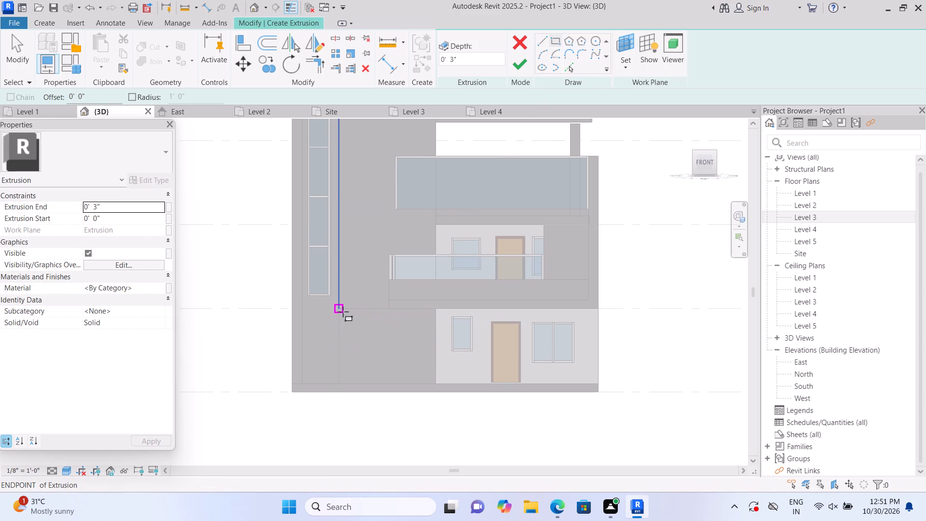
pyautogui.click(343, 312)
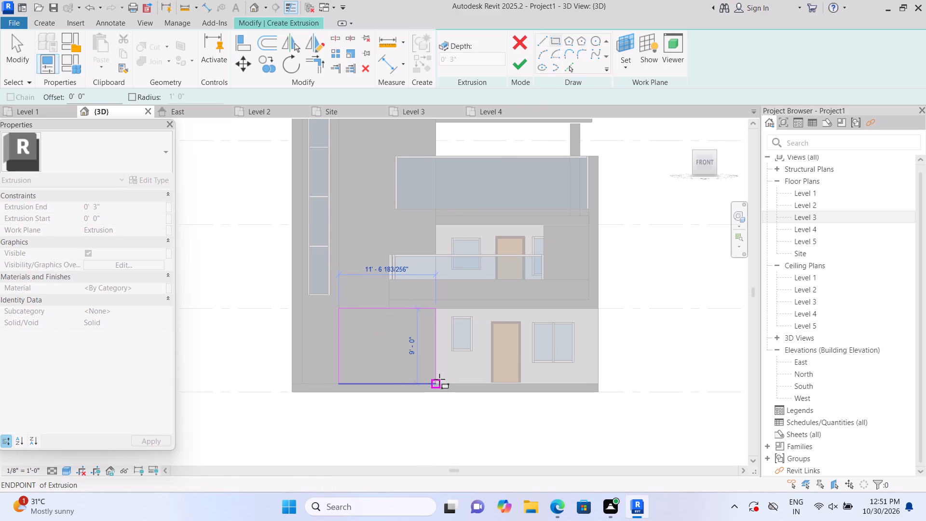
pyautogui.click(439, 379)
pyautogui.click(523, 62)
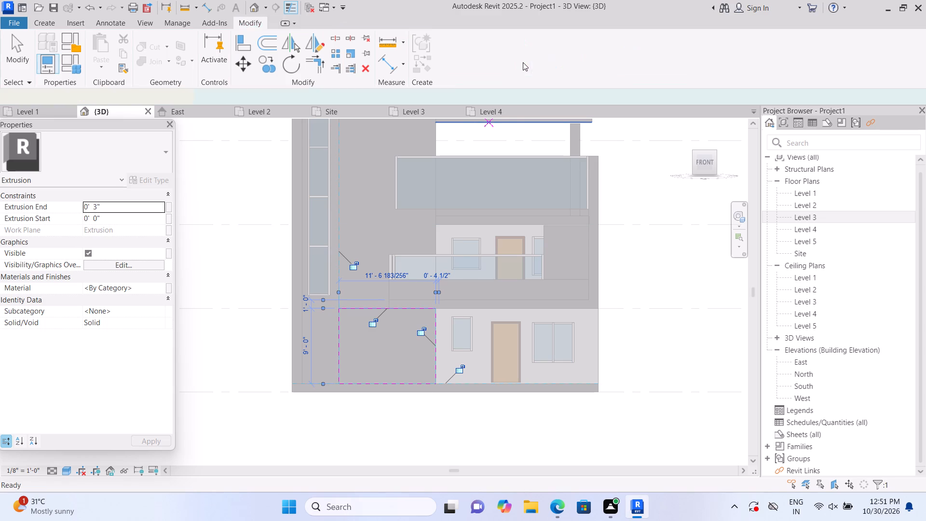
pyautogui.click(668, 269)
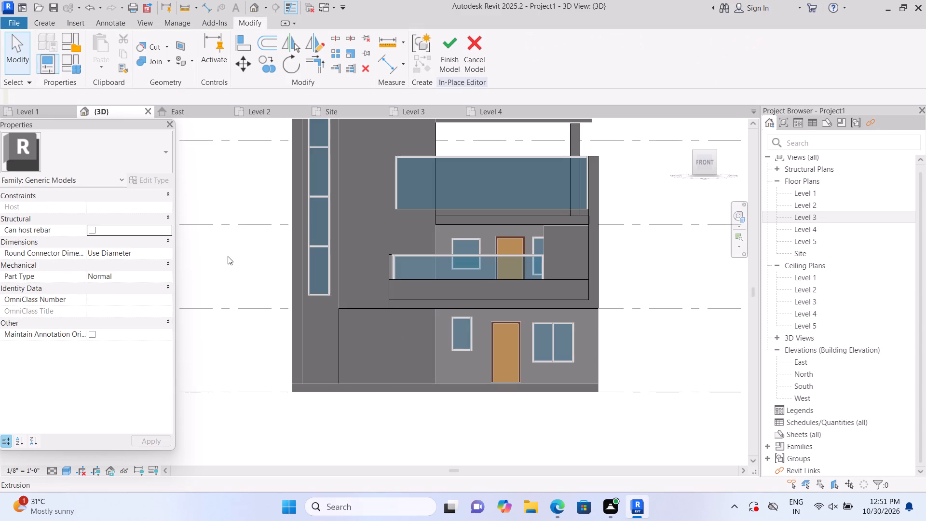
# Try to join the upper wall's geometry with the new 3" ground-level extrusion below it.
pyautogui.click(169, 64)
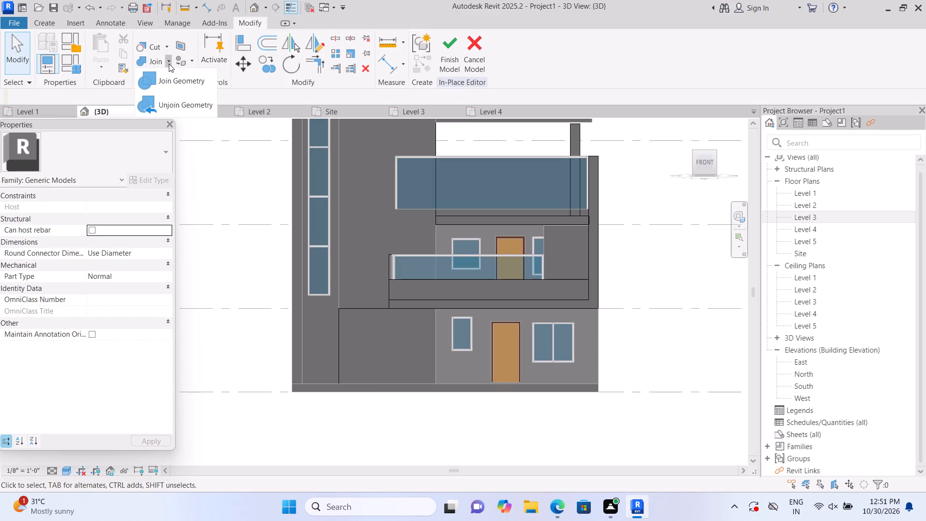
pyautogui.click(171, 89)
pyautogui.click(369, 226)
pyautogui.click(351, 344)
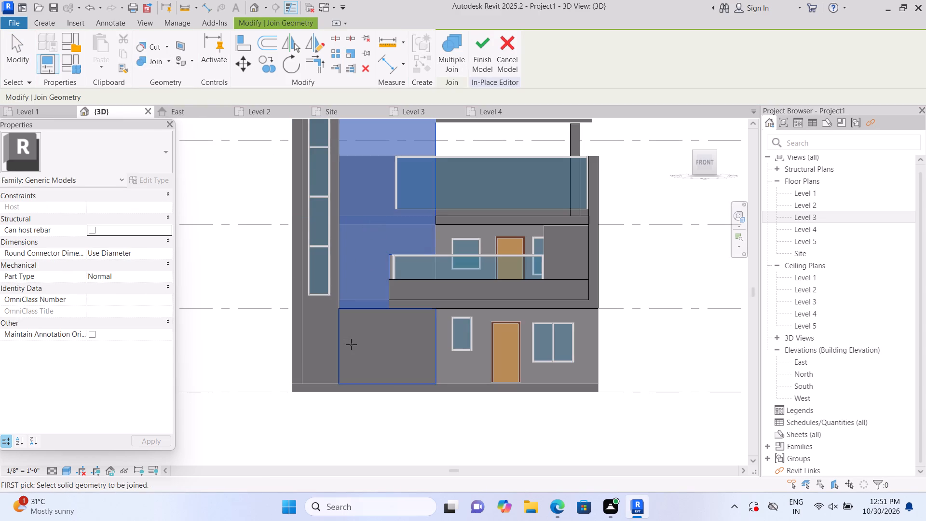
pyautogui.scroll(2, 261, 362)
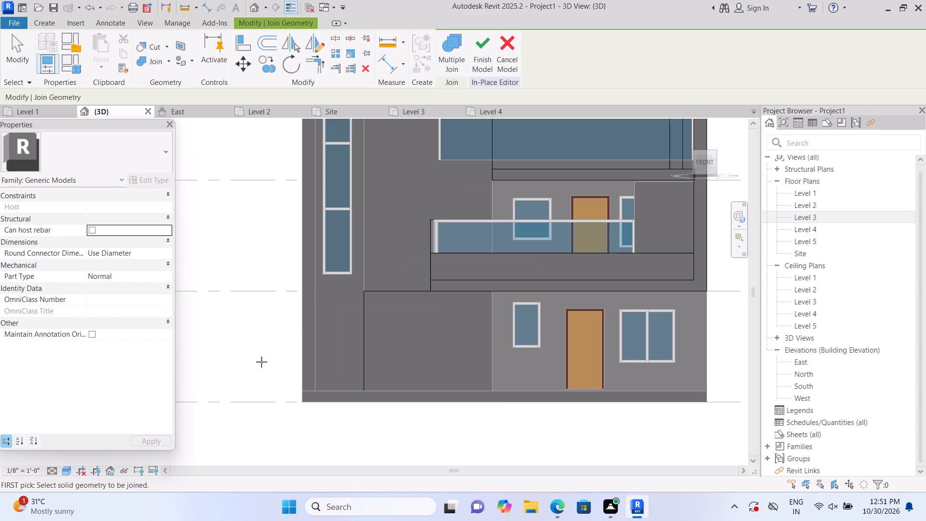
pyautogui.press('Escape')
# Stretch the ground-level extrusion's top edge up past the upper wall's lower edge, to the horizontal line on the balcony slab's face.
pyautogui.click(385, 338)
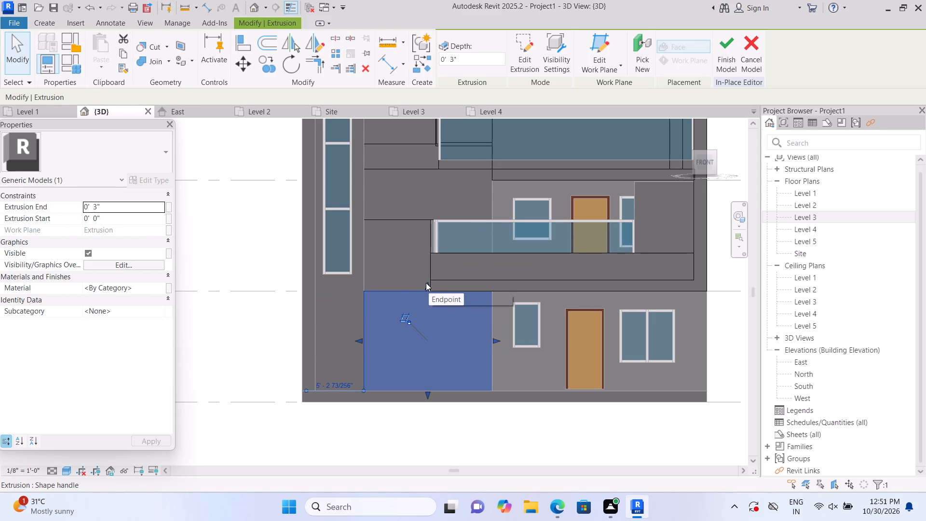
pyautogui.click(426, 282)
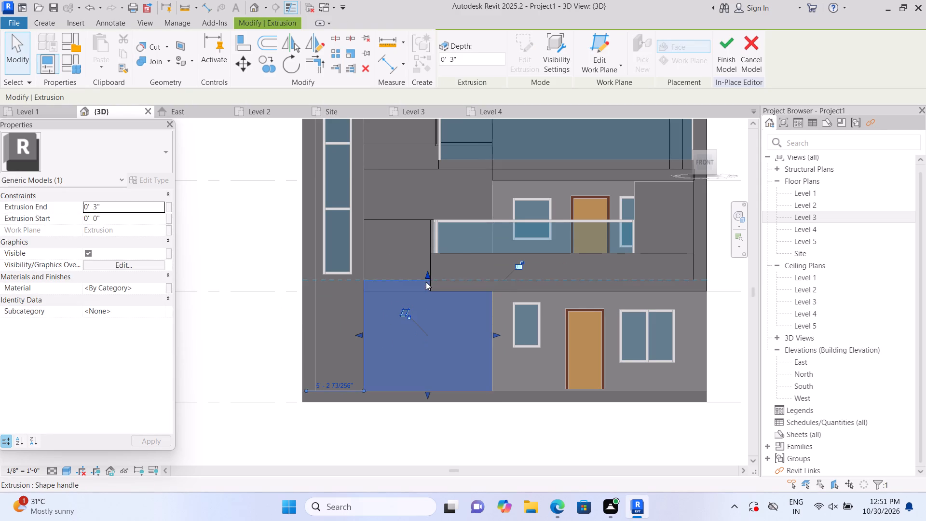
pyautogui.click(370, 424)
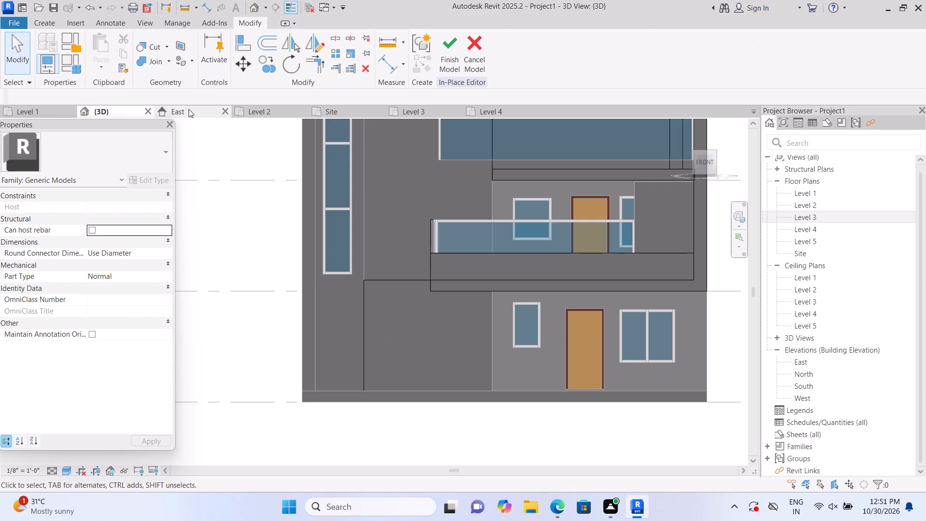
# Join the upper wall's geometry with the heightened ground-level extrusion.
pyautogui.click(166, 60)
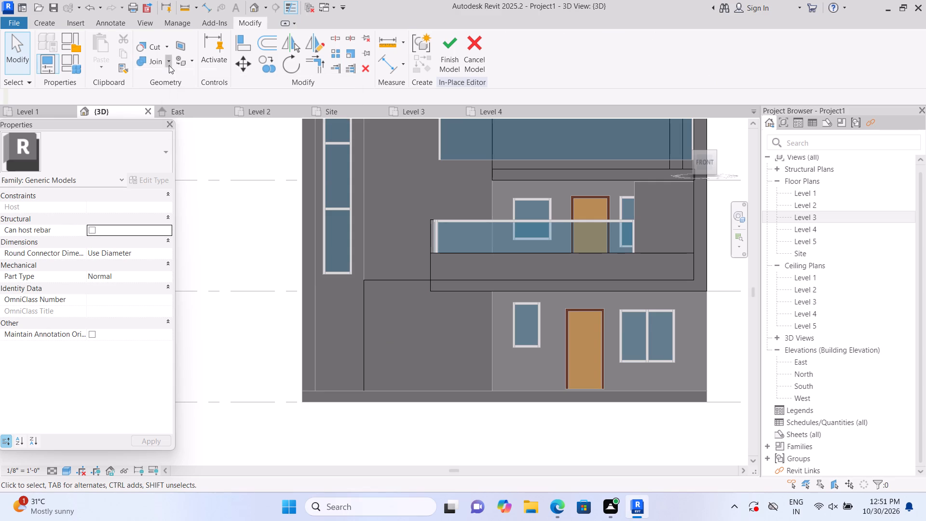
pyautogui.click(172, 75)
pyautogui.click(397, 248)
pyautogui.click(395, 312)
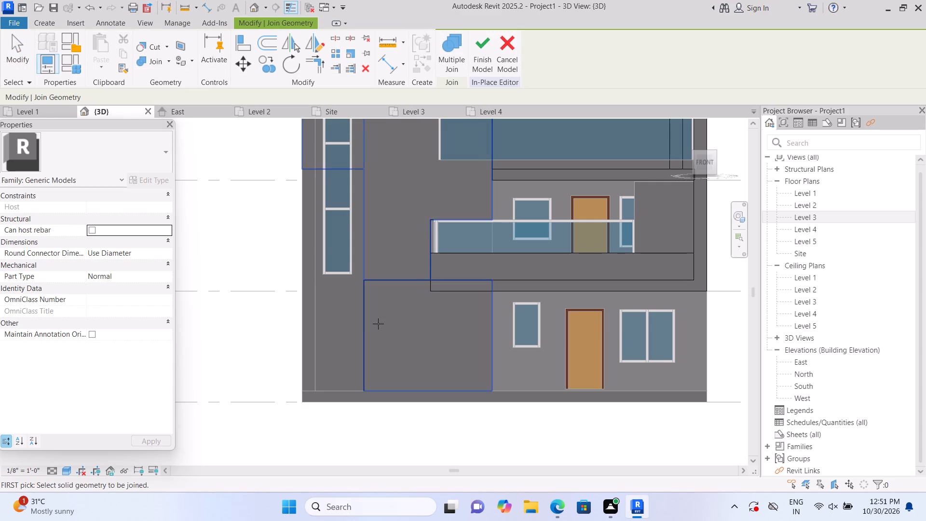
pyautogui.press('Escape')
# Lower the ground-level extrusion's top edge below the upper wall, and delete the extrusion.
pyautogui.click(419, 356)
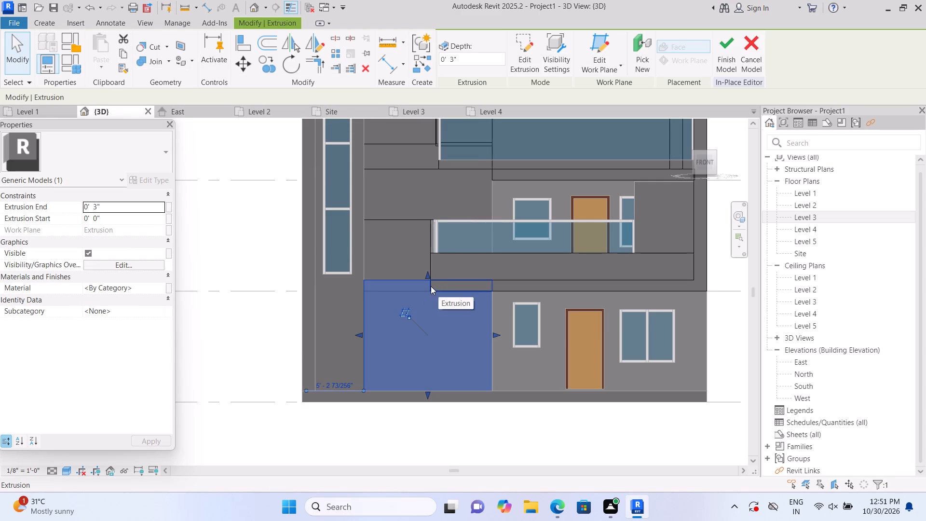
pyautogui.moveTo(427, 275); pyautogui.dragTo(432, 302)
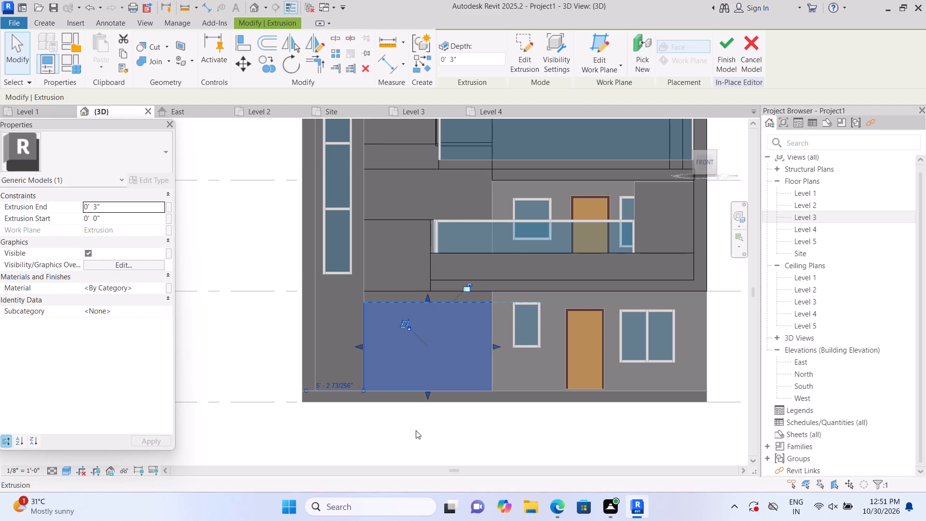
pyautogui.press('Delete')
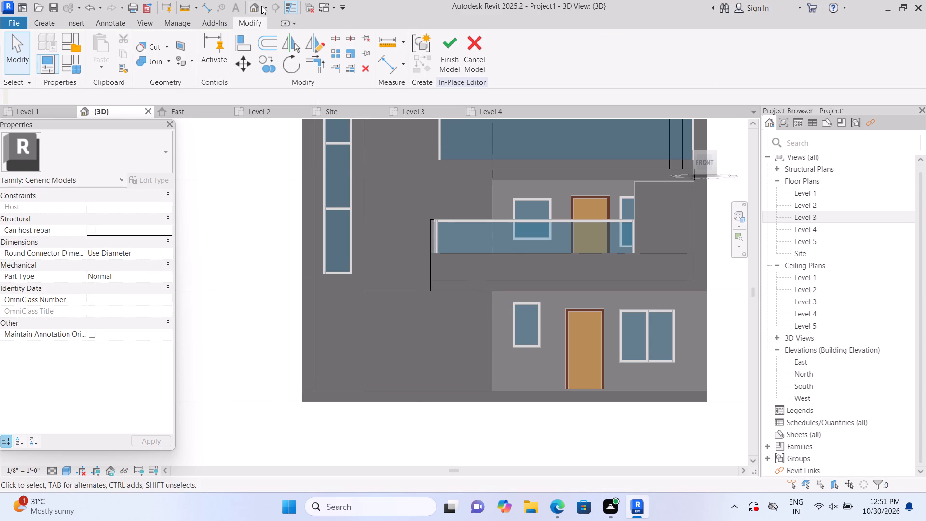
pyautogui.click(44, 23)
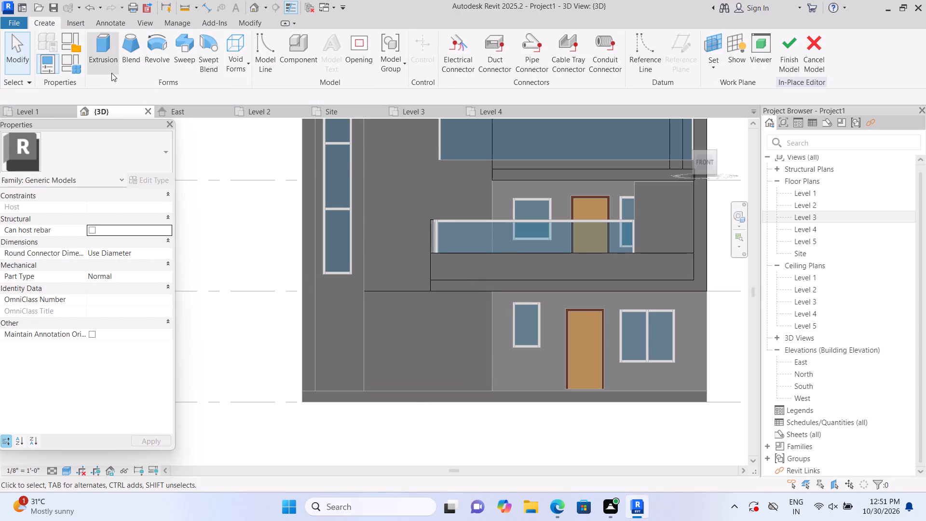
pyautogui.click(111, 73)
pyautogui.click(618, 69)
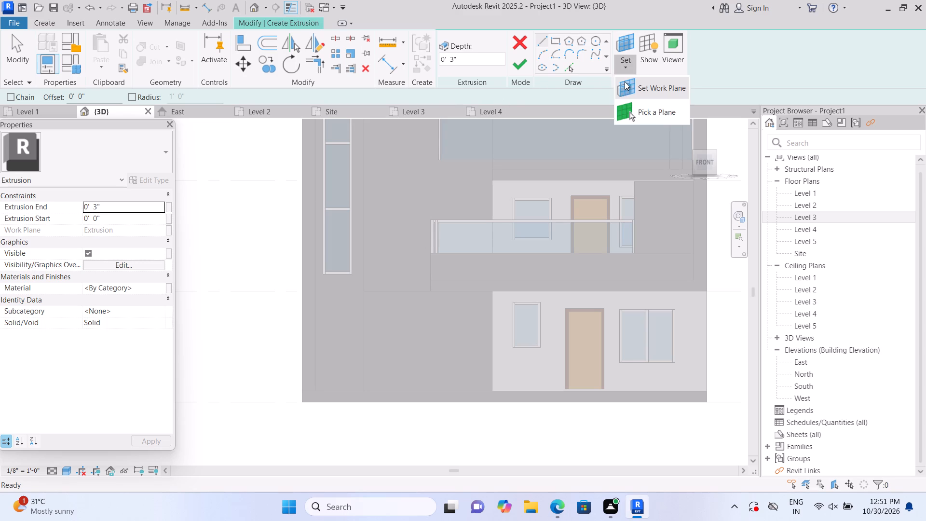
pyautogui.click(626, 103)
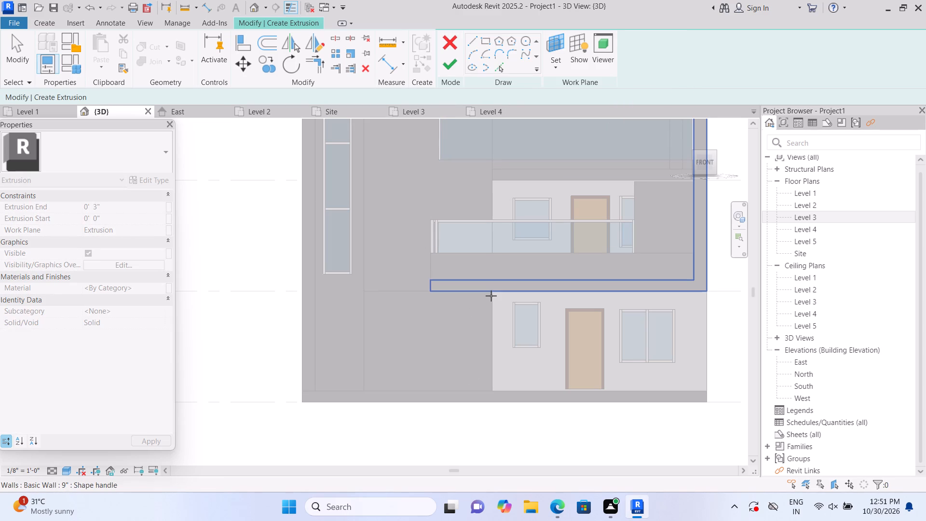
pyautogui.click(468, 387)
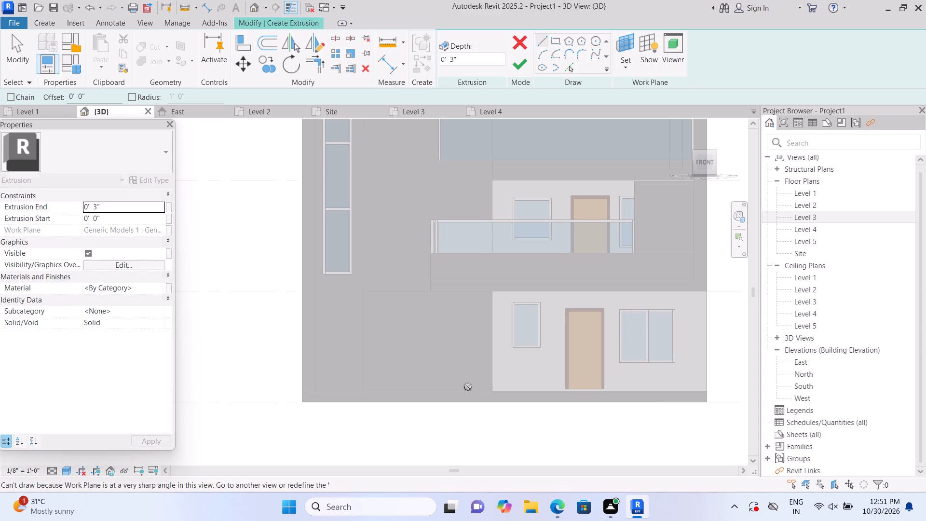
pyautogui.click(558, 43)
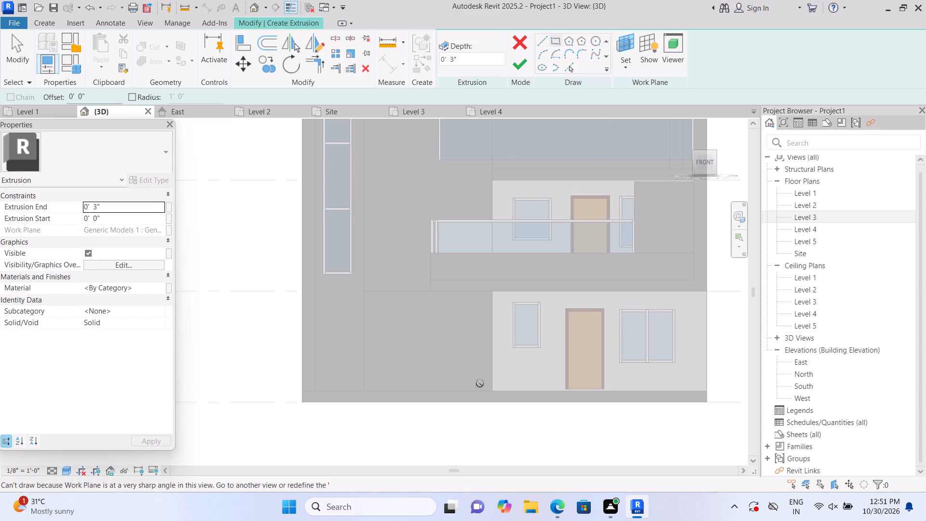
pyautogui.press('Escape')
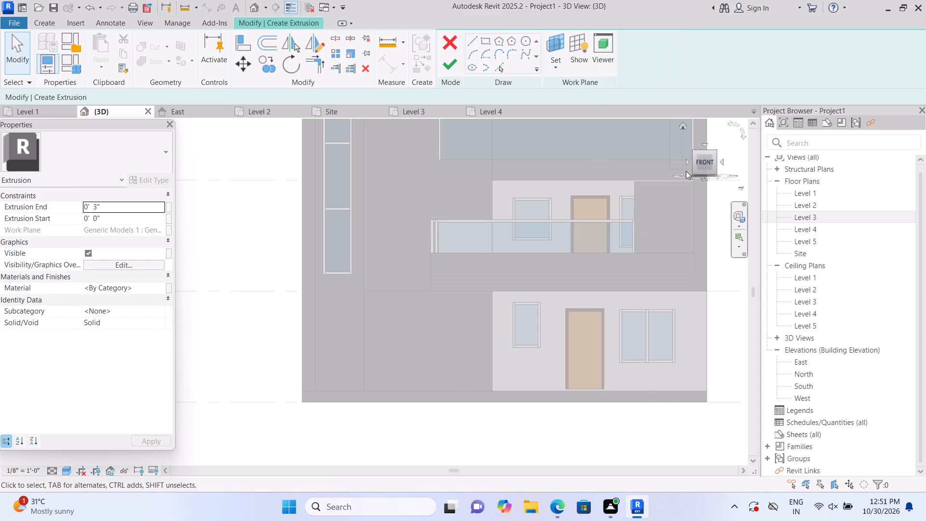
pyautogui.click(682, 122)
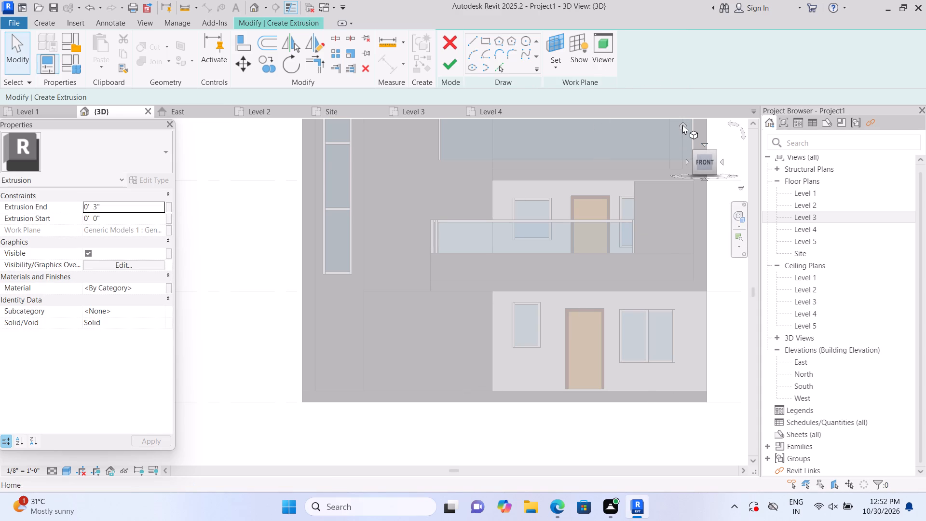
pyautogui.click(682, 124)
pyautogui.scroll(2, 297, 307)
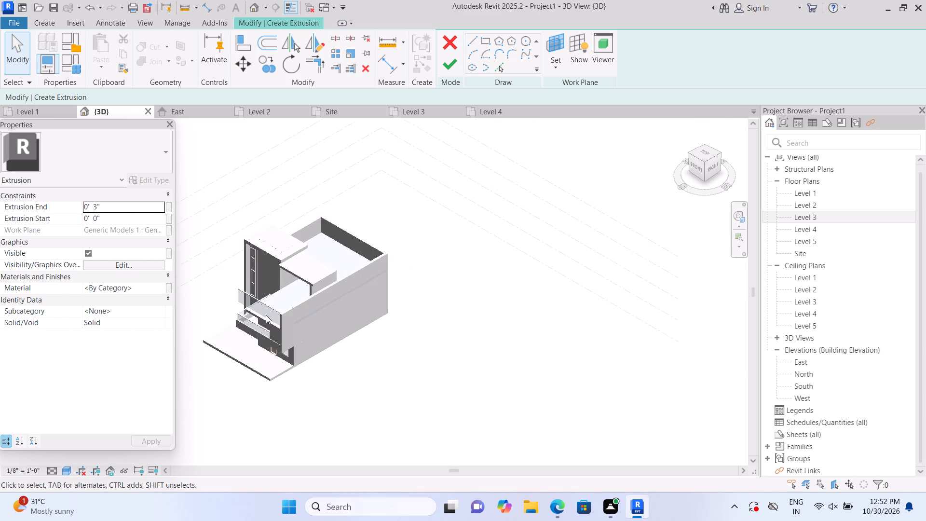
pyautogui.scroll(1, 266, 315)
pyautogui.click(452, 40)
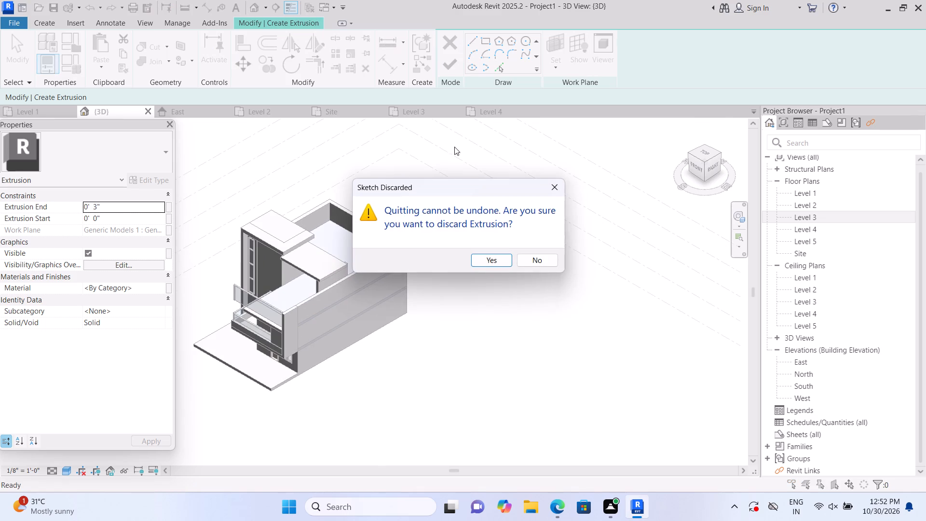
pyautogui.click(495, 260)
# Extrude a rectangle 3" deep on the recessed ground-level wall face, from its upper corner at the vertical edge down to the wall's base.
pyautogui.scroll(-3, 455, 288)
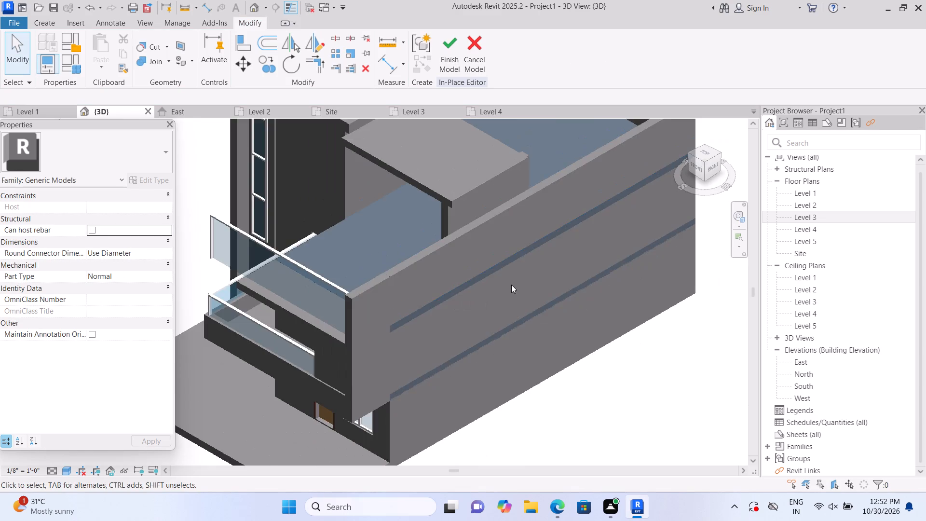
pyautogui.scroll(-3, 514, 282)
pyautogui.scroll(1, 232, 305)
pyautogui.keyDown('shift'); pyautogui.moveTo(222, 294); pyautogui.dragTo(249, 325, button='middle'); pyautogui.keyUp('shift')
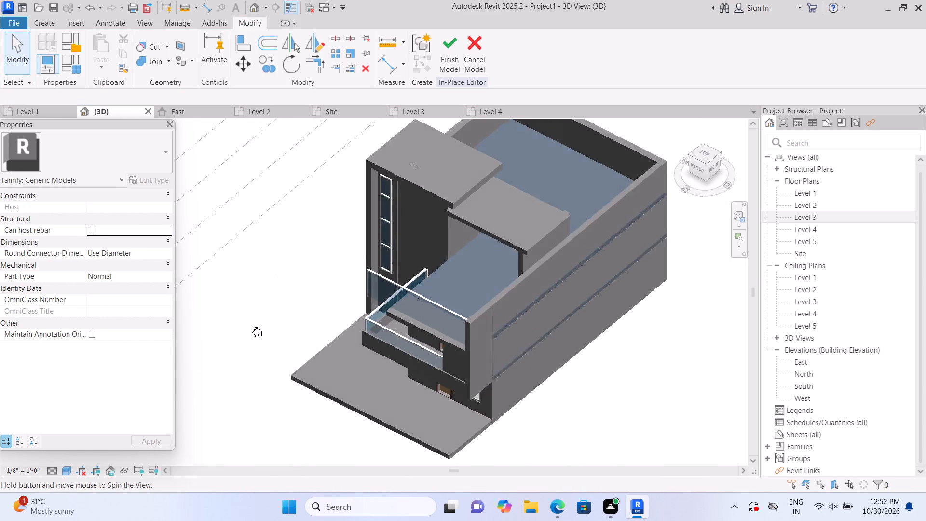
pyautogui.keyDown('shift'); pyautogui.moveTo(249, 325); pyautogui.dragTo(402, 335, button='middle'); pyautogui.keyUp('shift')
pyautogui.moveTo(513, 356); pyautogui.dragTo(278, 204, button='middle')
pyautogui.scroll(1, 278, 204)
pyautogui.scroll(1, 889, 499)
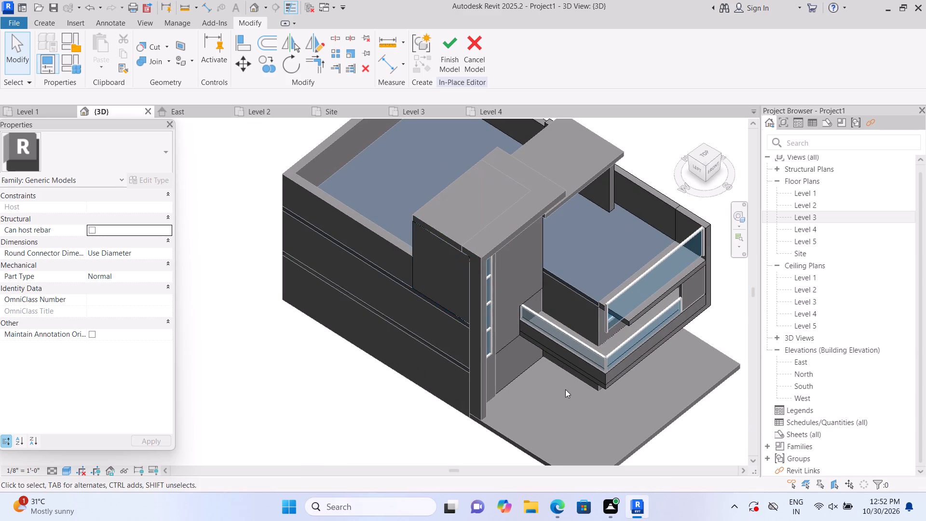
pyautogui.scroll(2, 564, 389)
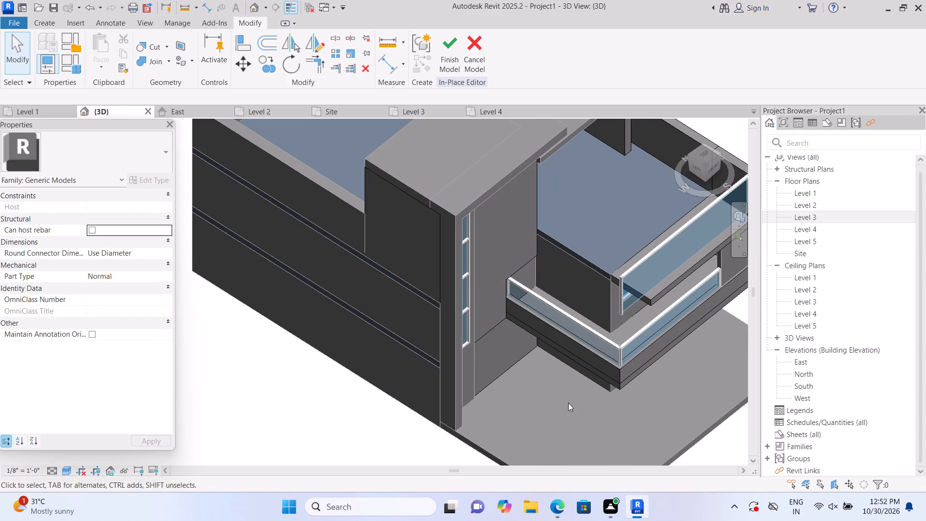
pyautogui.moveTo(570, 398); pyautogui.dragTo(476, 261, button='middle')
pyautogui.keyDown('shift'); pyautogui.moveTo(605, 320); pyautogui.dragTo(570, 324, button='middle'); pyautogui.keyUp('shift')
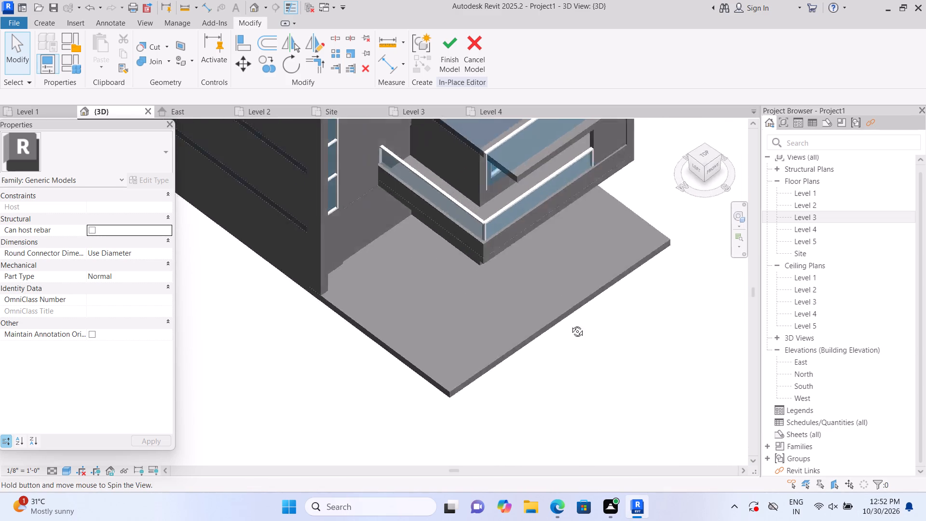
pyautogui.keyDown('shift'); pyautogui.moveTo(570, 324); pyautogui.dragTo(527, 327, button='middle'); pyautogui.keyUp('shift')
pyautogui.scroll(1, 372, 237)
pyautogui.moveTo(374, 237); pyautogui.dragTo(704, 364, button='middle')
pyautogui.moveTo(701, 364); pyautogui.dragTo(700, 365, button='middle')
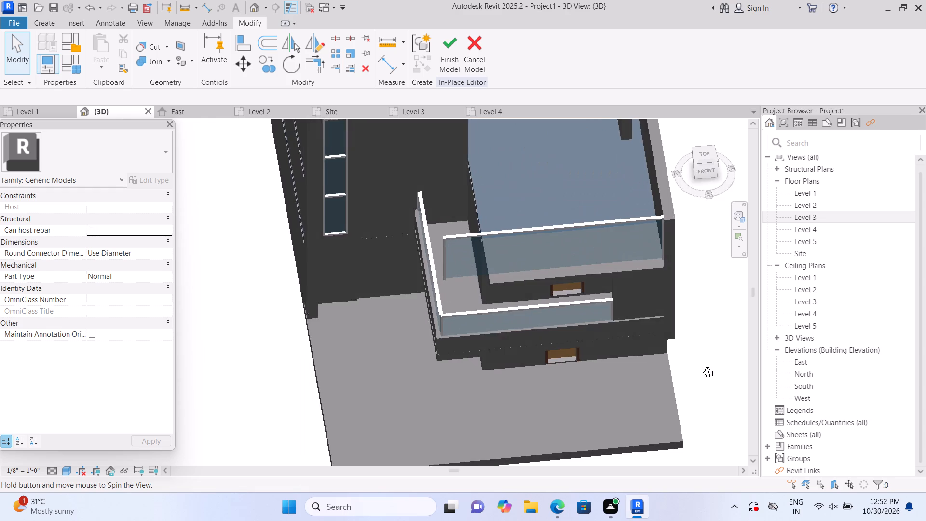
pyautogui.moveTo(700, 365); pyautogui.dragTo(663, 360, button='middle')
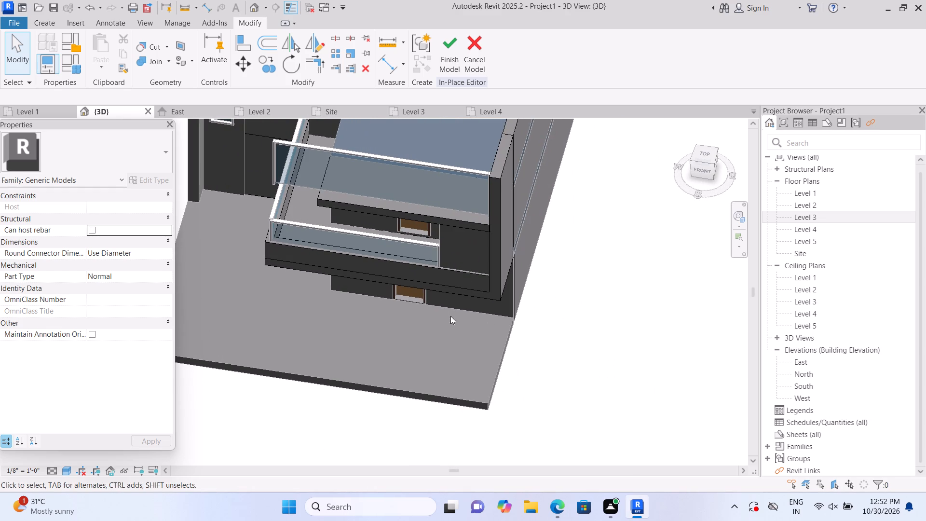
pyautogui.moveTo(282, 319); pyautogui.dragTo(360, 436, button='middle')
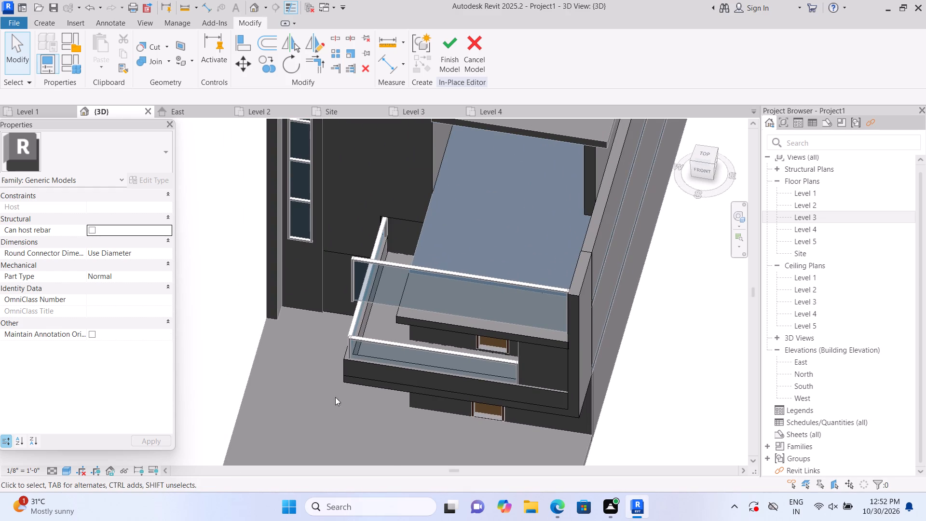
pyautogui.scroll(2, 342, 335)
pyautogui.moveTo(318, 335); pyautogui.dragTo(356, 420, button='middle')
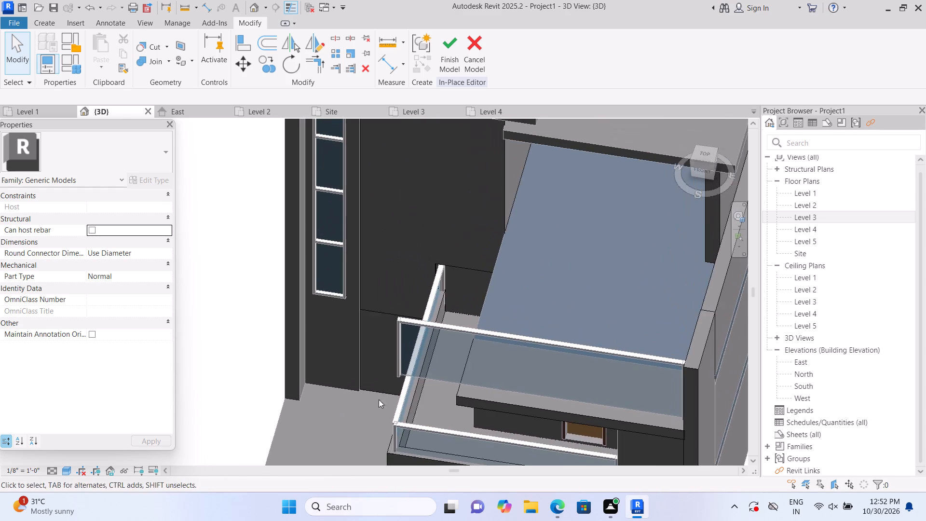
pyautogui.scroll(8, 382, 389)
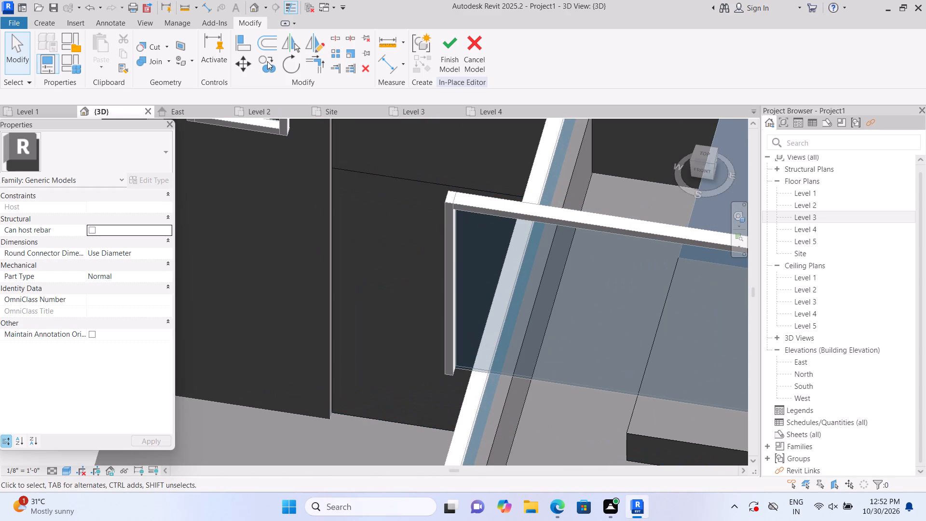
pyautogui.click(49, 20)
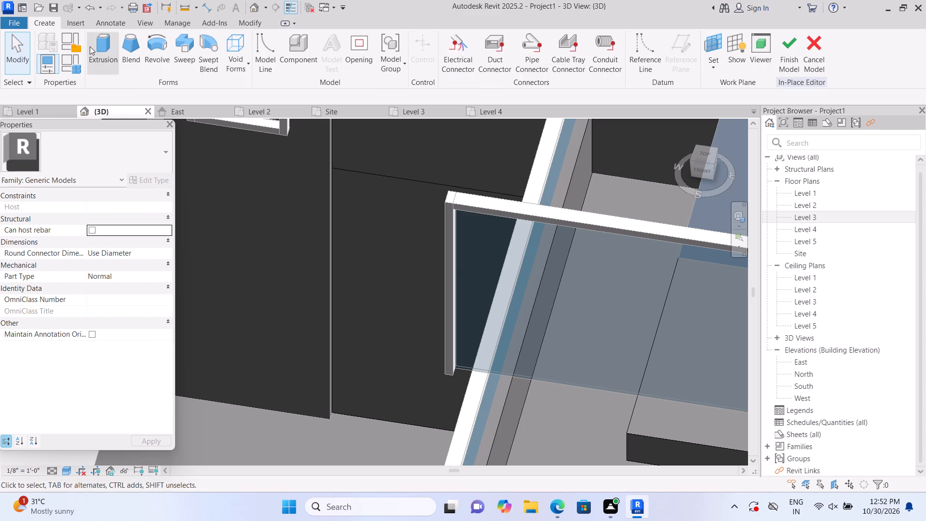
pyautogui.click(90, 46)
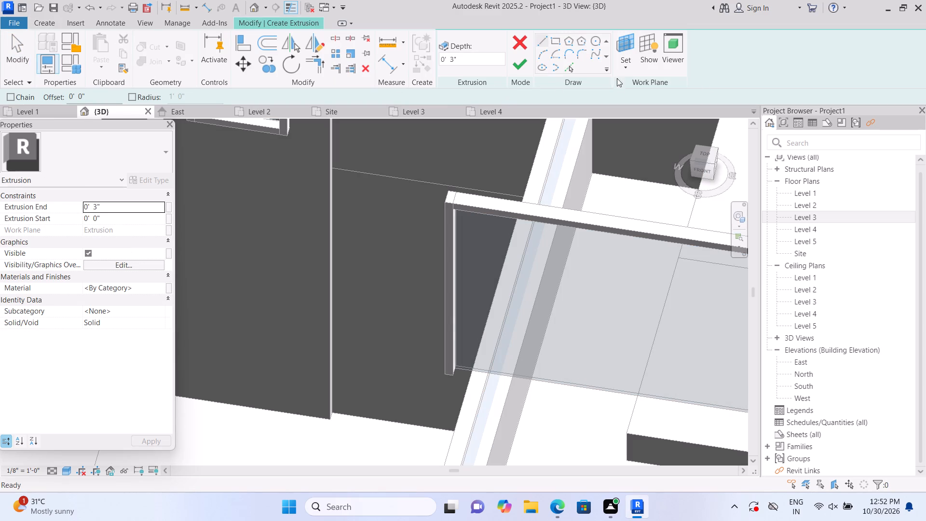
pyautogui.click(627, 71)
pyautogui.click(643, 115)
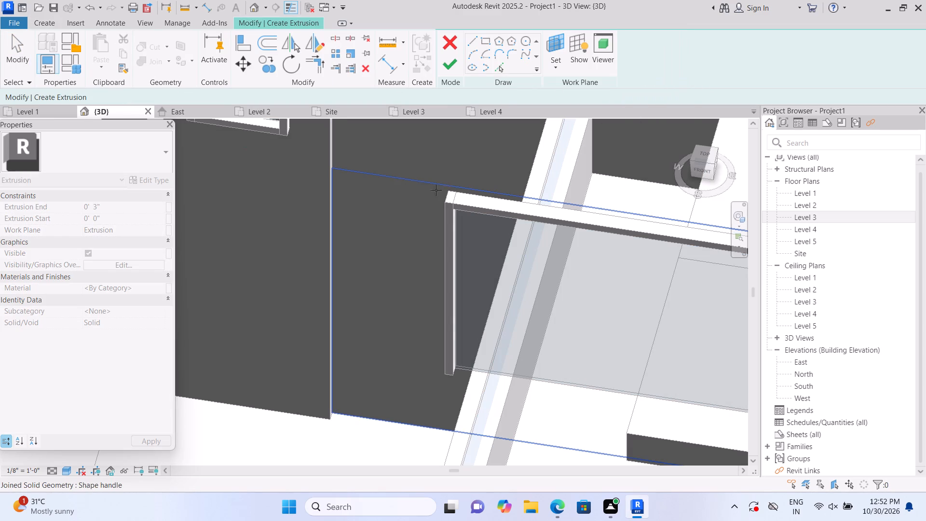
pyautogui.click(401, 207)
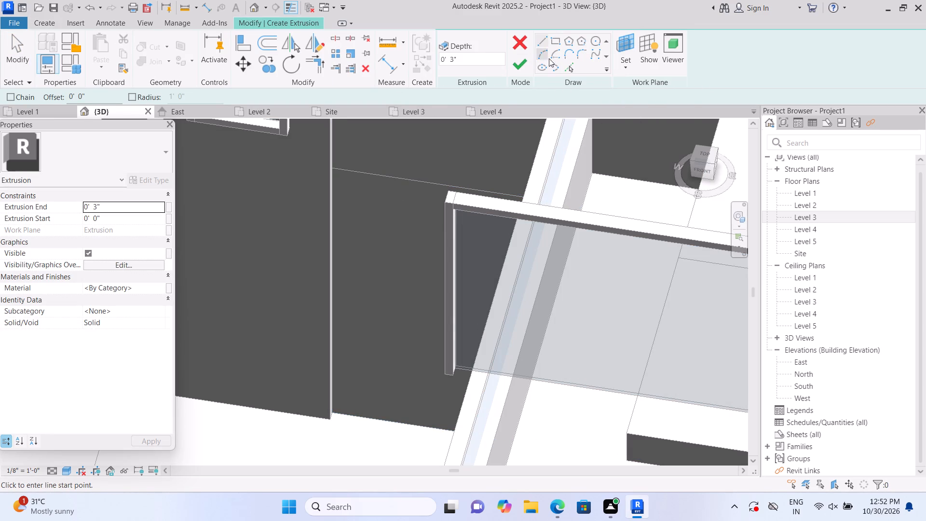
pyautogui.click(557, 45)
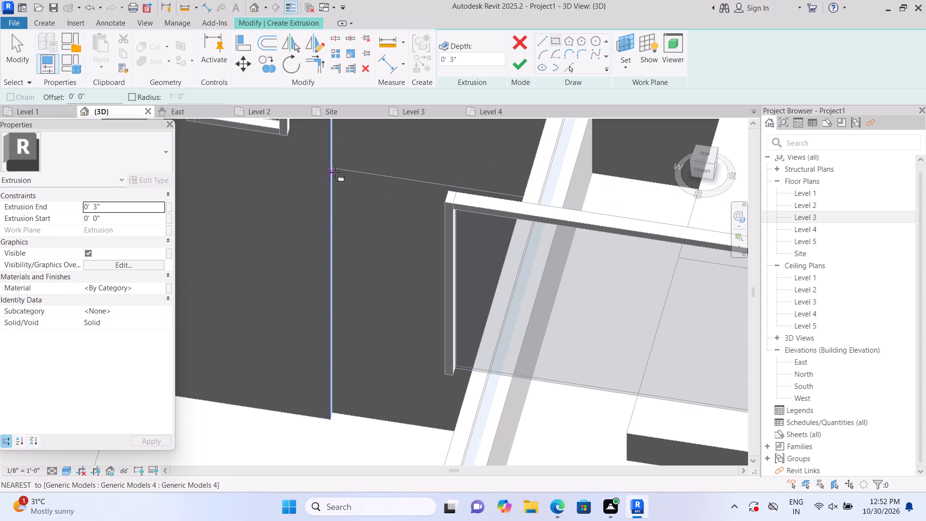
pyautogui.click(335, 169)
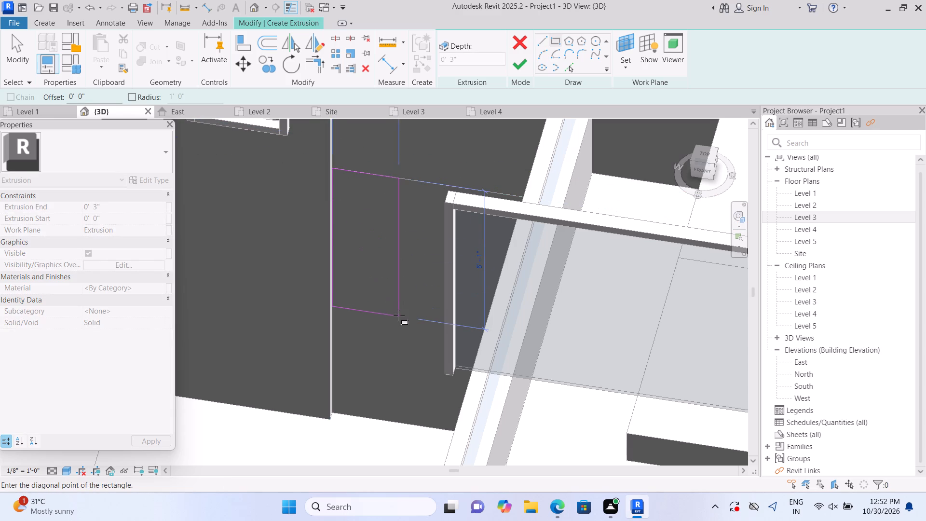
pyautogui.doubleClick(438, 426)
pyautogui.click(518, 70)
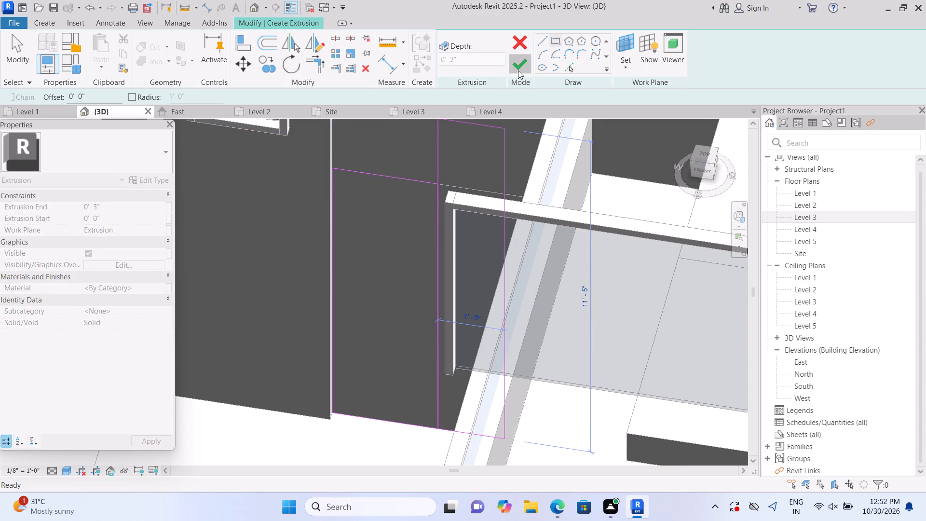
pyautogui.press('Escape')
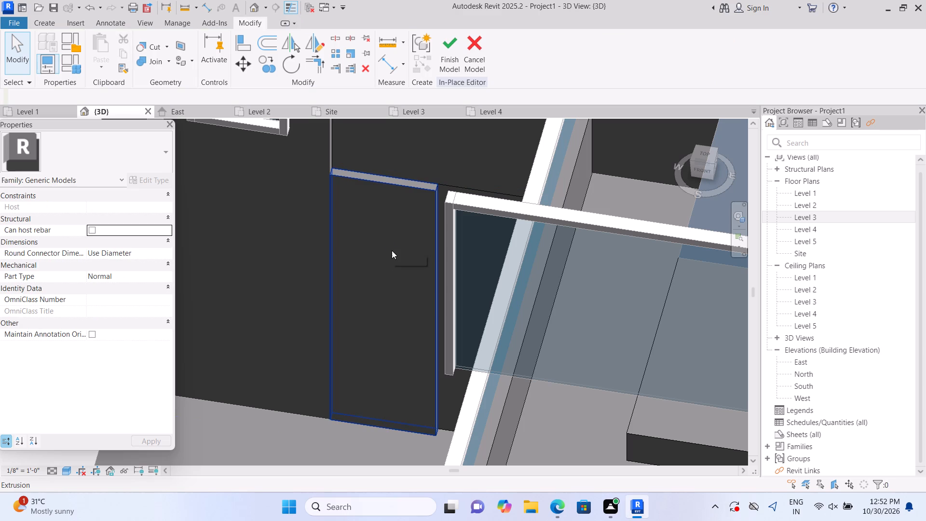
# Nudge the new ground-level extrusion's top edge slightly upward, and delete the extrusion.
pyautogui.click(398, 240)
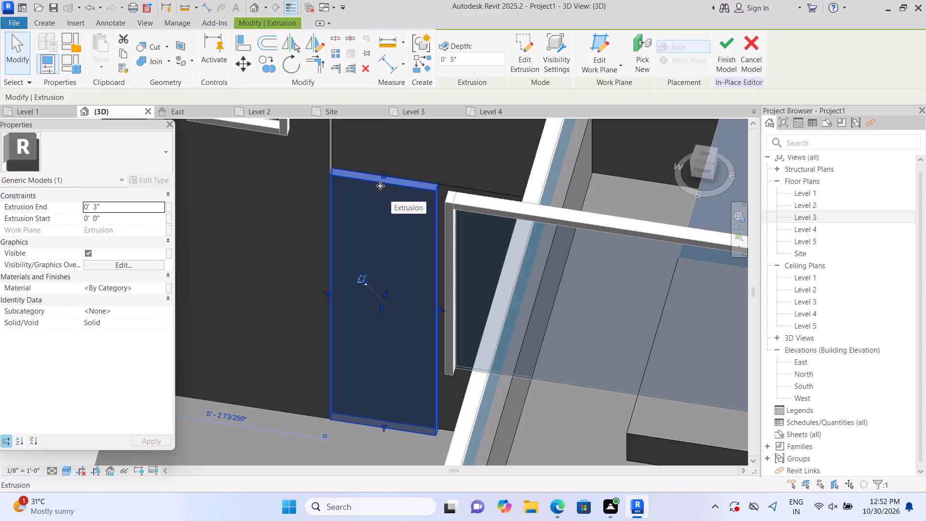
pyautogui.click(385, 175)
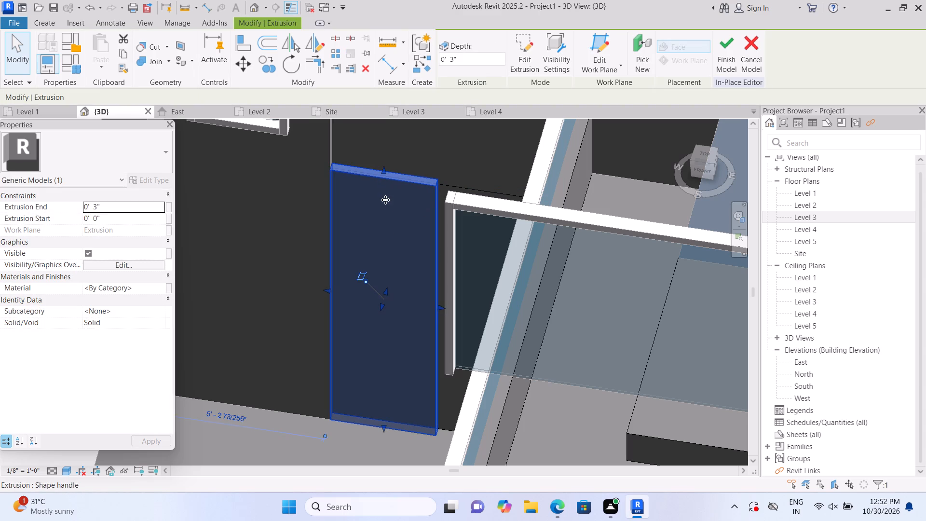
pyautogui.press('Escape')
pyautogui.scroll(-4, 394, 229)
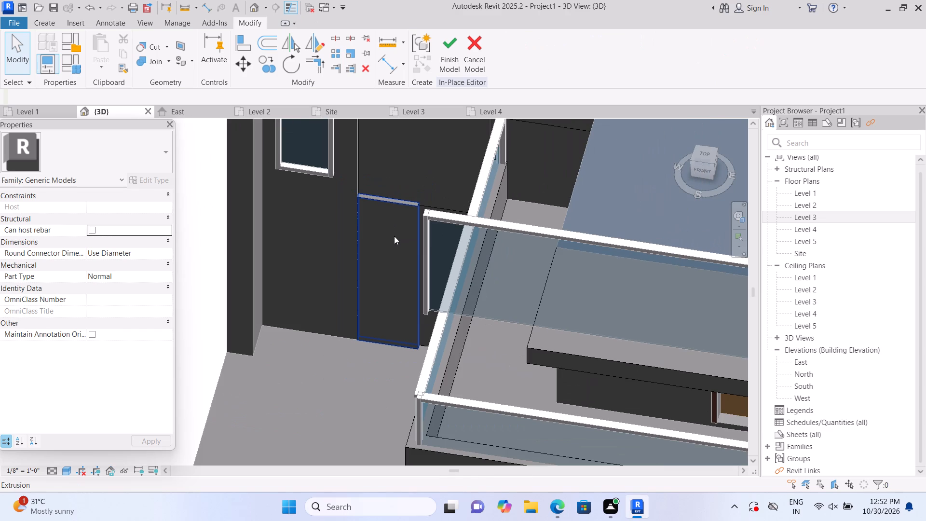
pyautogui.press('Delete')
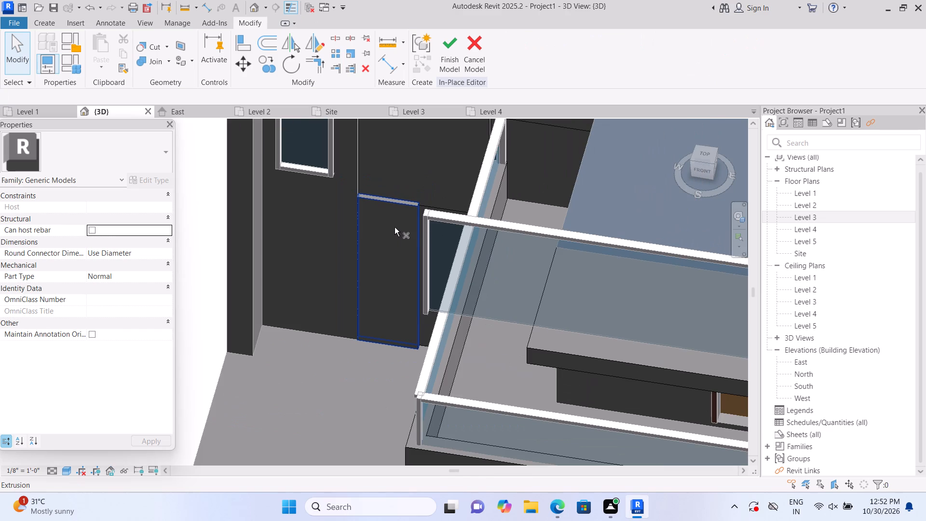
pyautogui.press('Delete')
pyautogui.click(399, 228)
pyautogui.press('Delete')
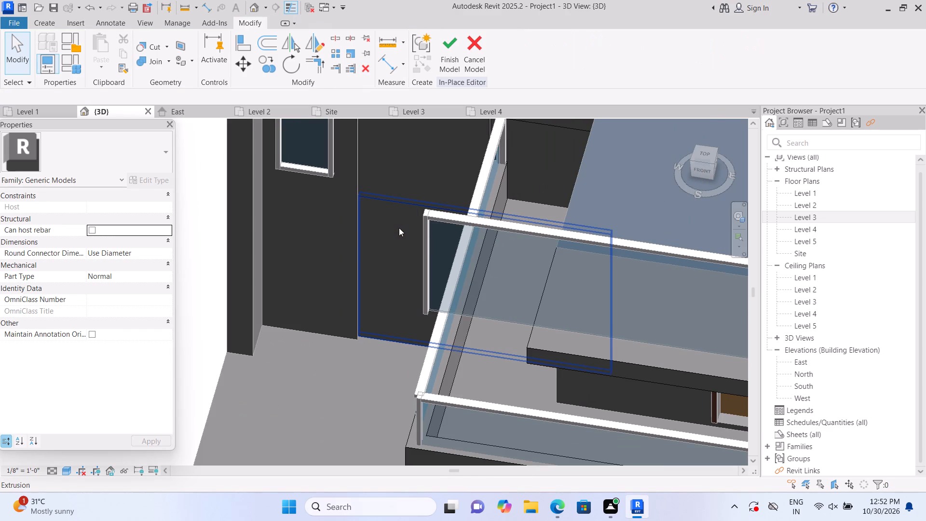
# Start another 3" extrusion, picking the recessed ground-level wall face below the upper wall as its work plane.
pyautogui.scroll(4, 399, 231)
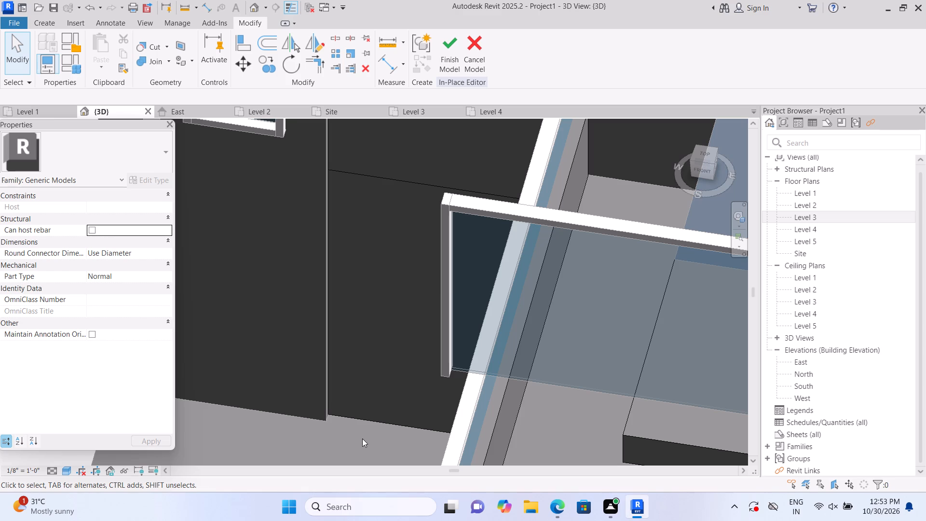
pyautogui.moveTo(384, 307); pyautogui.dragTo(380, 425, button='middle')
pyautogui.scroll(5, 368, 381)
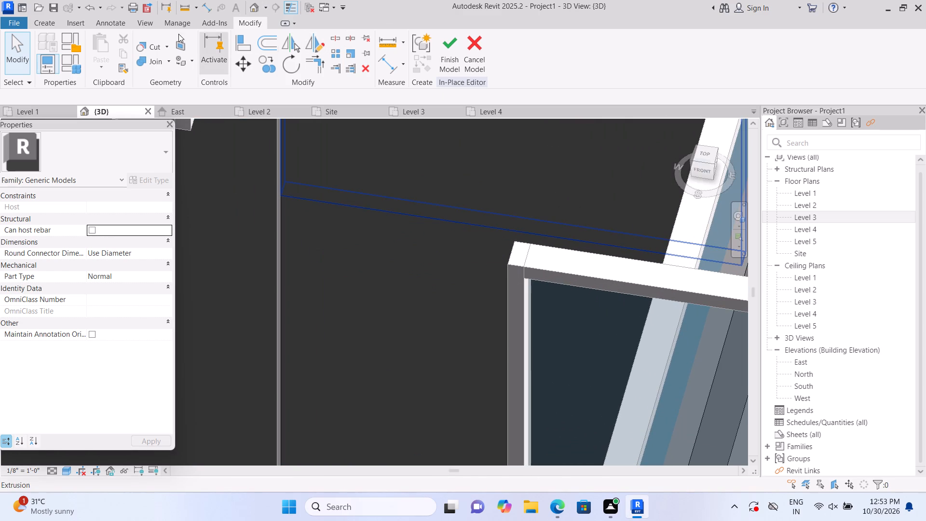
pyautogui.click(49, 24)
pyautogui.click(90, 34)
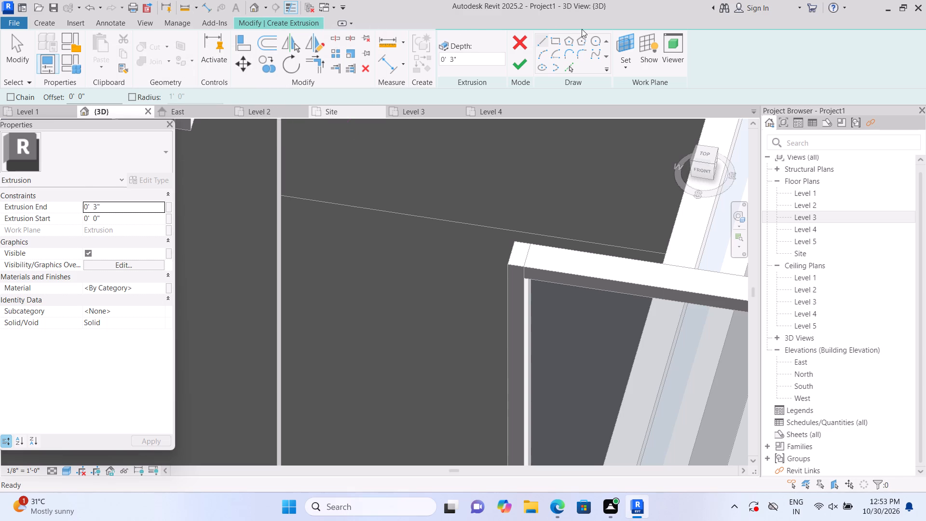
pyautogui.click(619, 62)
pyautogui.click(629, 109)
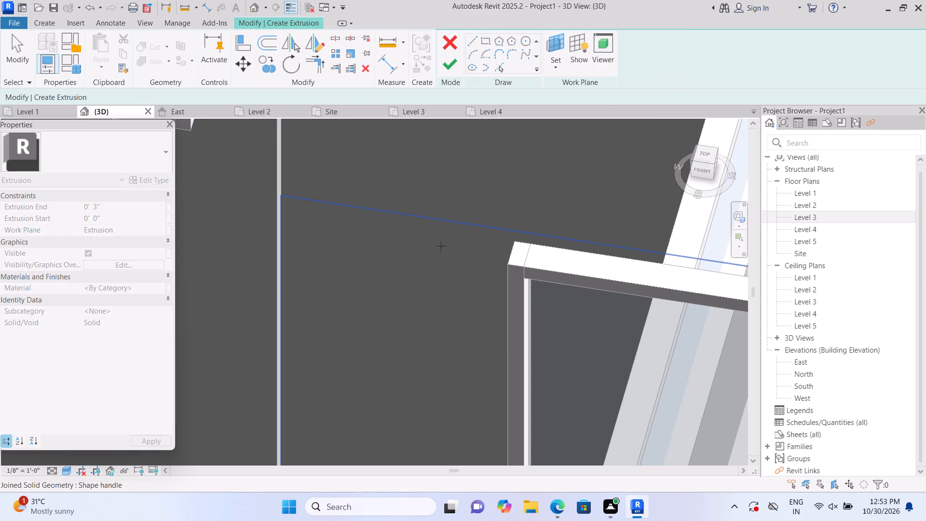
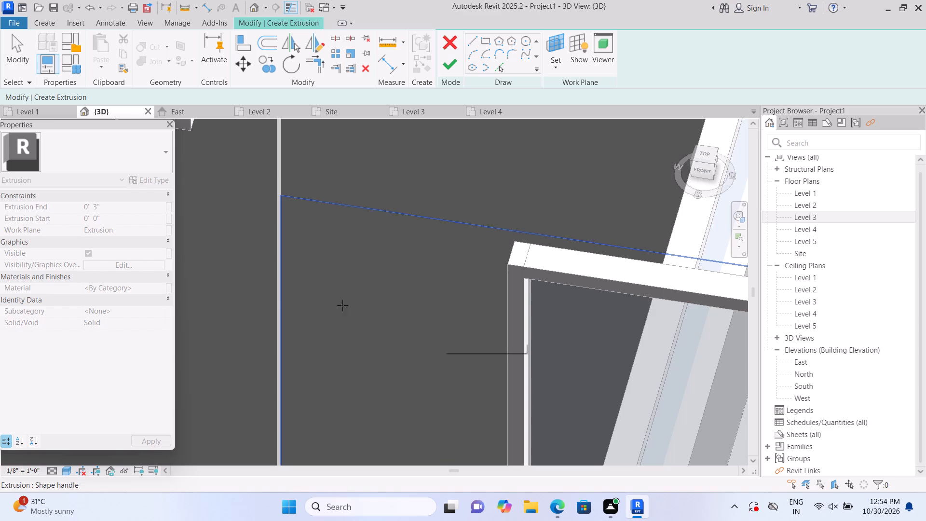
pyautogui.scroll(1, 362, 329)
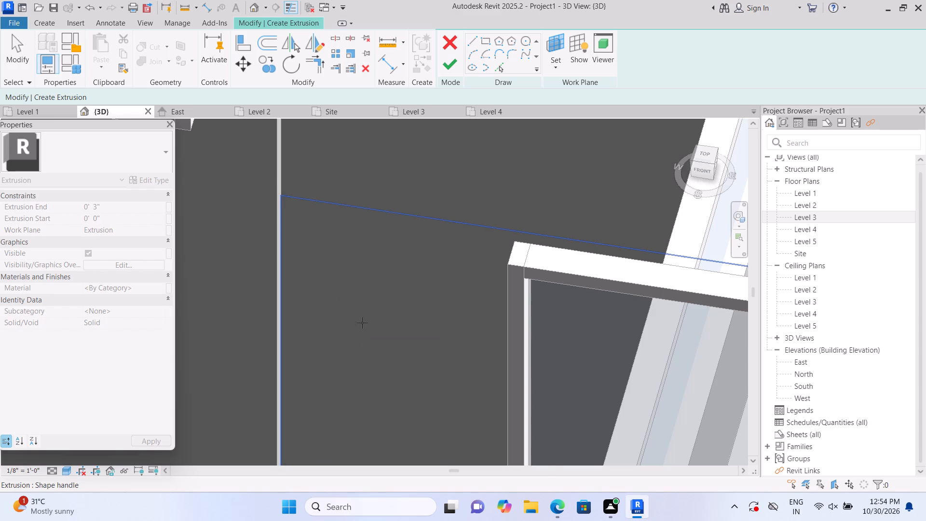
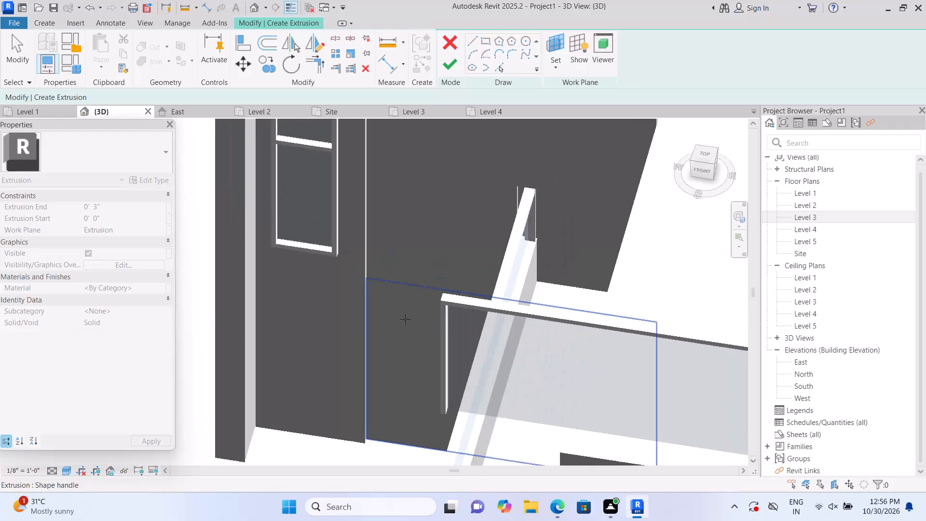
# Pick the dark wall face beside the curtain-wall frame as the work plane for the extrusion sketch.
pyautogui.scroll(6, 394, 373)
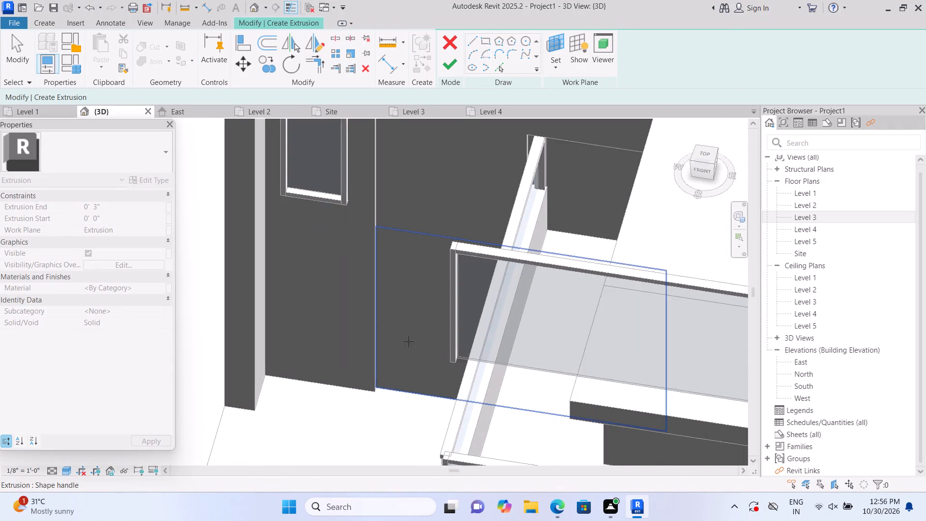
pyautogui.scroll(4, 409, 342)
pyautogui.moveTo(409, 340); pyautogui.dragTo(372, 411, button='middle')
pyautogui.scroll(-7, 372, 411)
pyautogui.scroll(5, 372, 411)
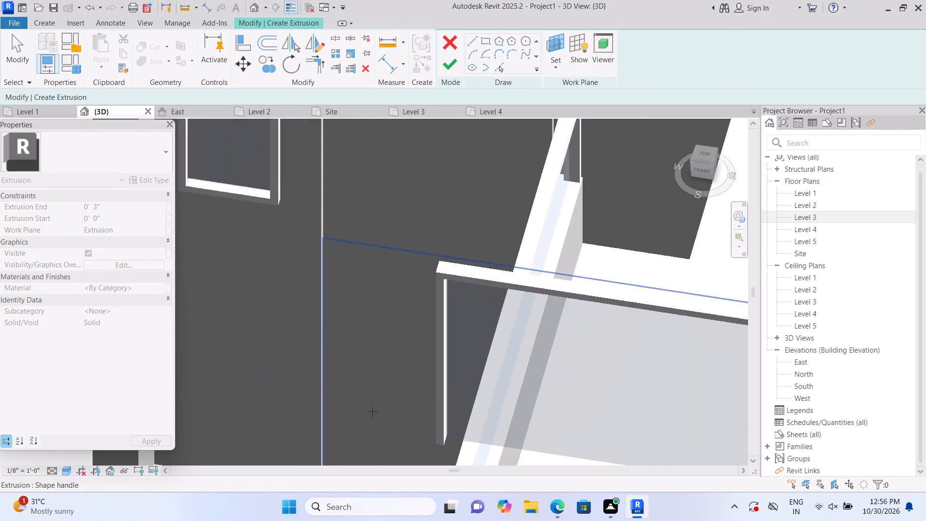
pyautogui.scroll(3, 372, 411)
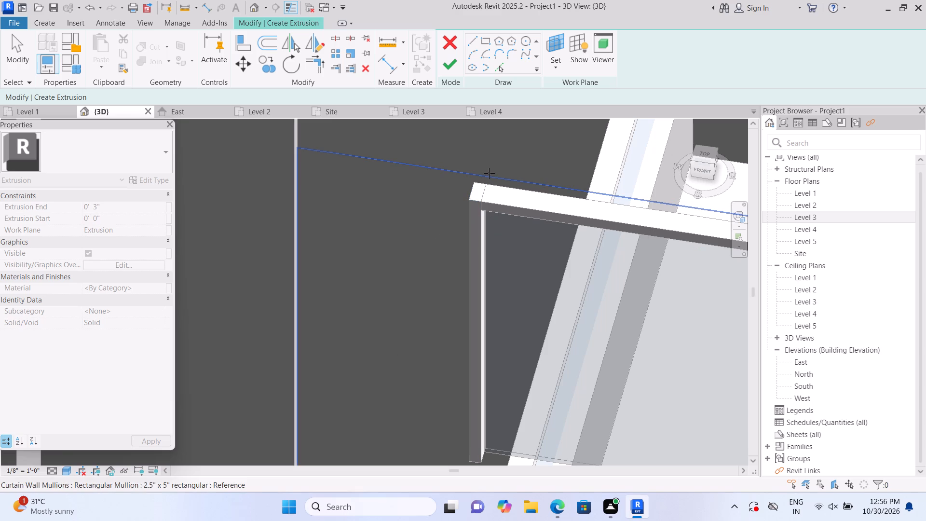
pyautogui.scroll(2, 492, 176)
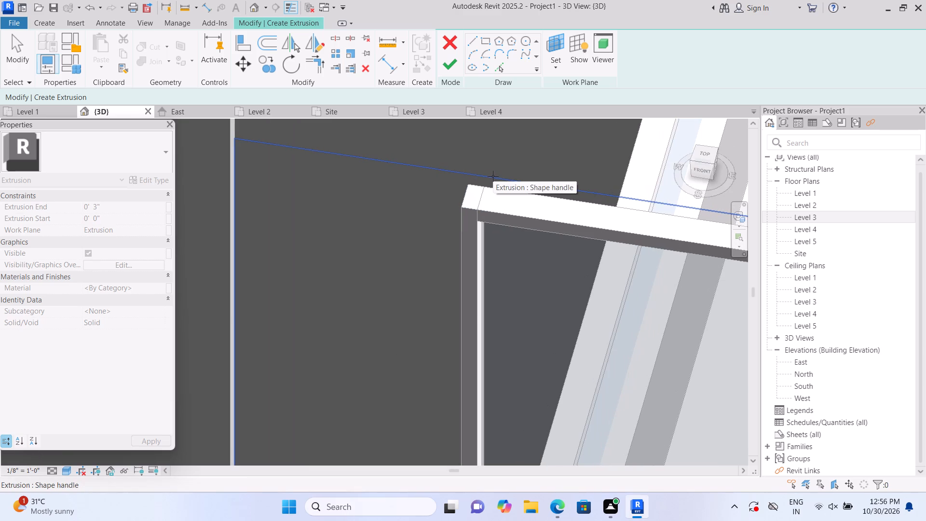
pyautogui.click(493, 176)
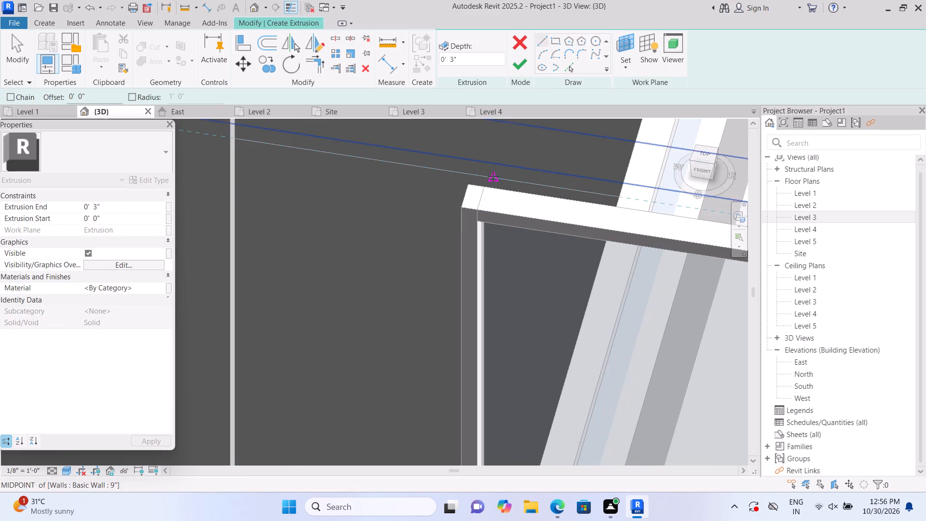
# Sketch a rectangle from the vertical corner line down to the wall's base, short of the curtain-wall frame, and finish the 0' 3" deep extrusion.
pyautogui.click(558, 35)
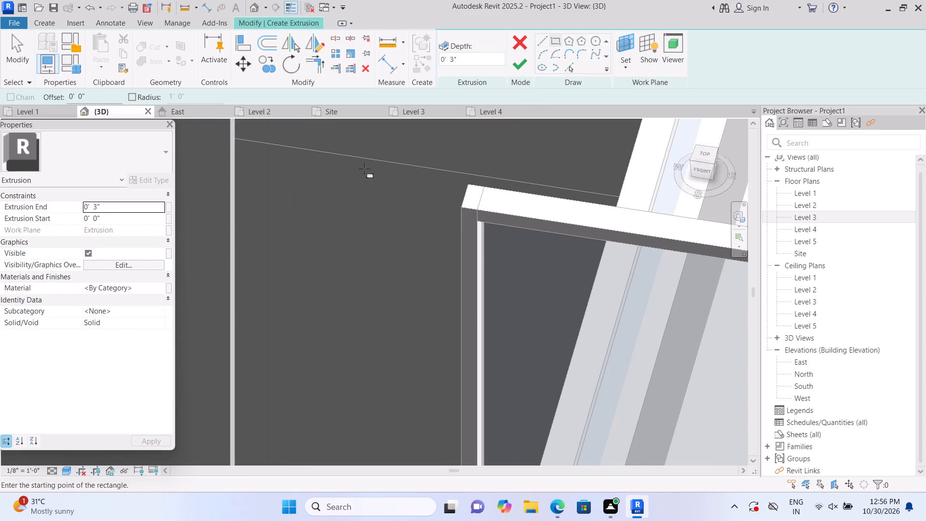
pyautogui.scroll(3, 262, 186)
pyautogui.moveTo(273, 196); pyautogui.dragTo(292, 258, button='middle')
pyautogui.scroll(2, 262, 206)
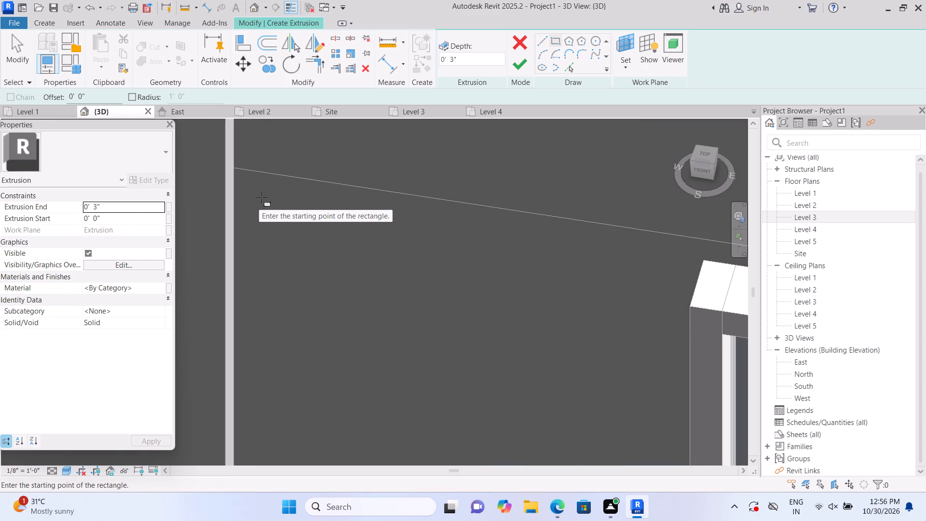
pyautogui.scroll(3, 249, 187)
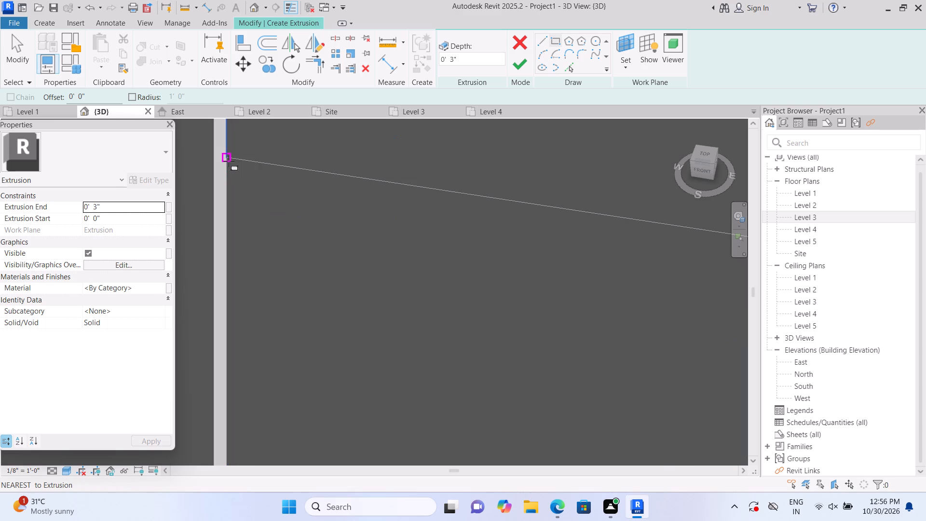
pyautogui.click(229, 161)
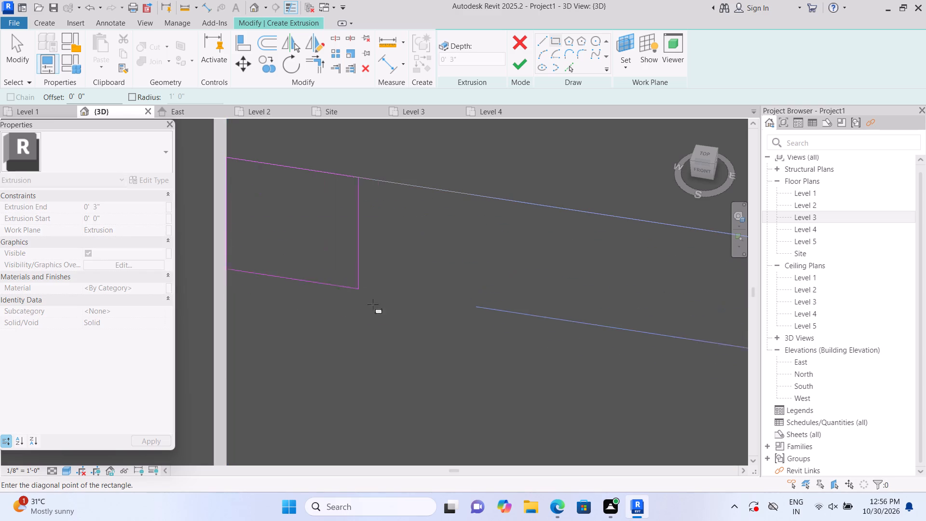
pyautogui.scroll(-9, 459, 400)
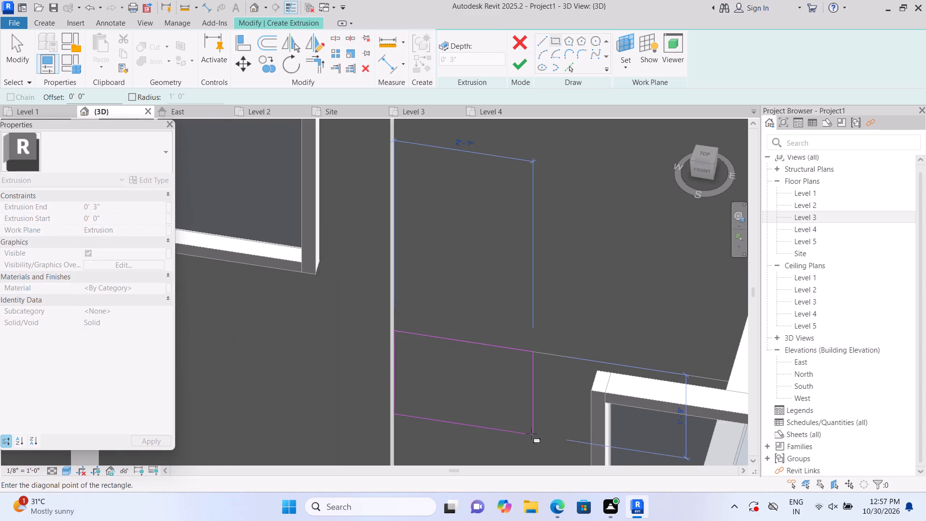
pyautogui.moveTo(520, 430); pyautogui.dragTo(512, 273, button='middle')
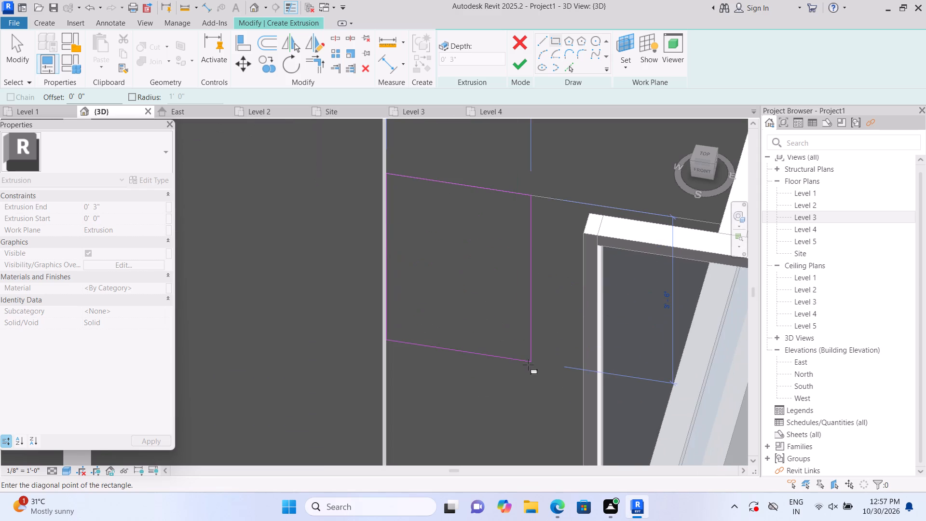
pyautogui.moveTo(528, 365); pyautogui.dragTo(521, 333, button='middle')
pyautogui.scroll(-5, 546, 343)
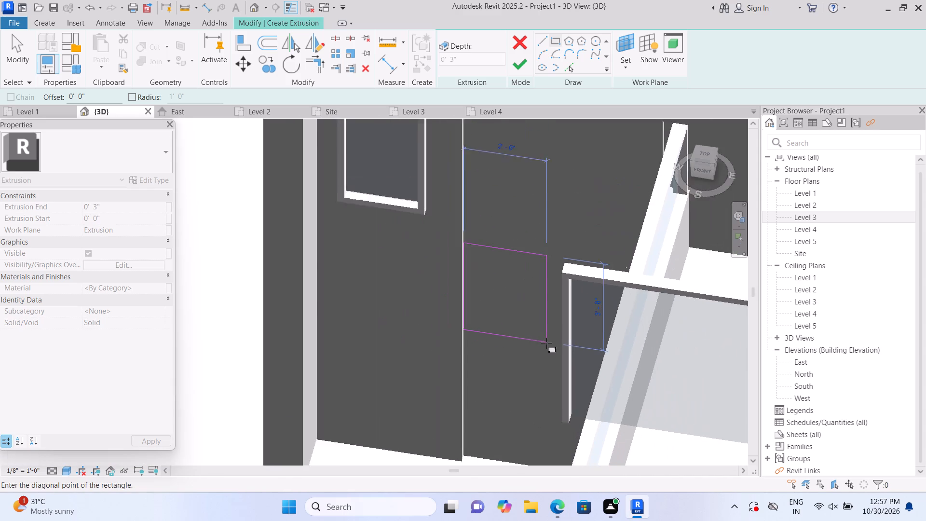
pyautogui.scroll(-1, 546, 343)
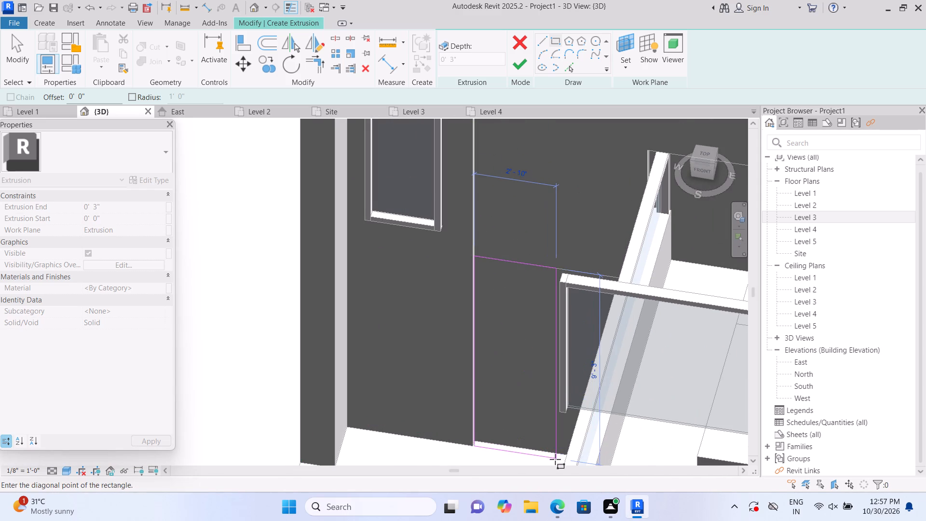
pyautogui.scroll(4, 555, 459)
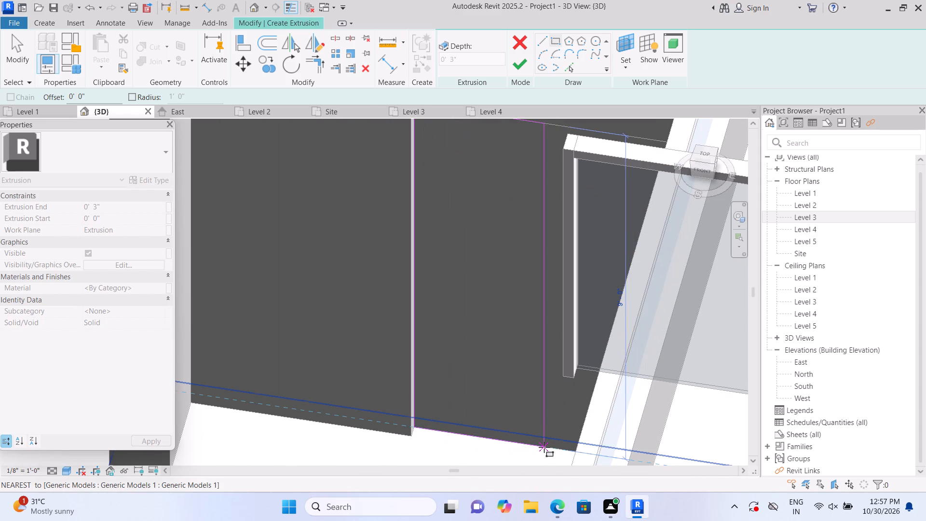
pyautogui.click(545, 447)
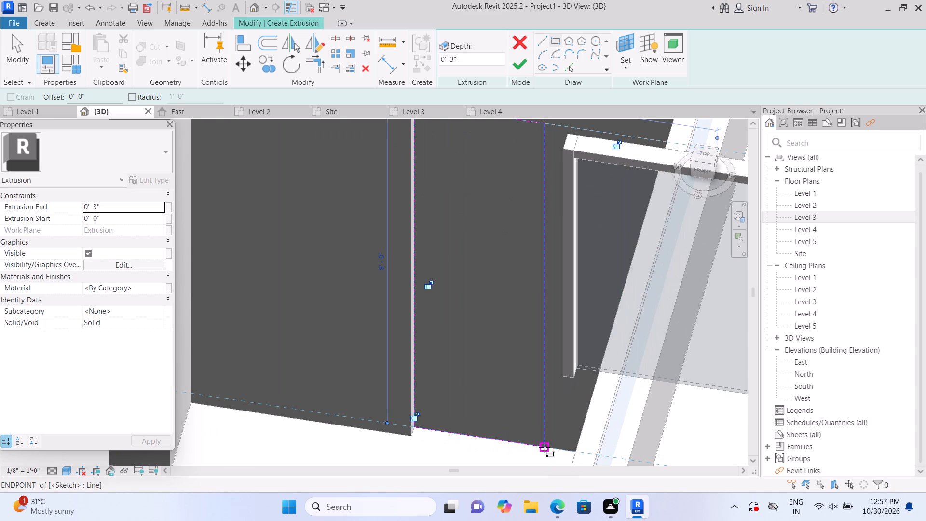
pyautogui.click(529, 69)
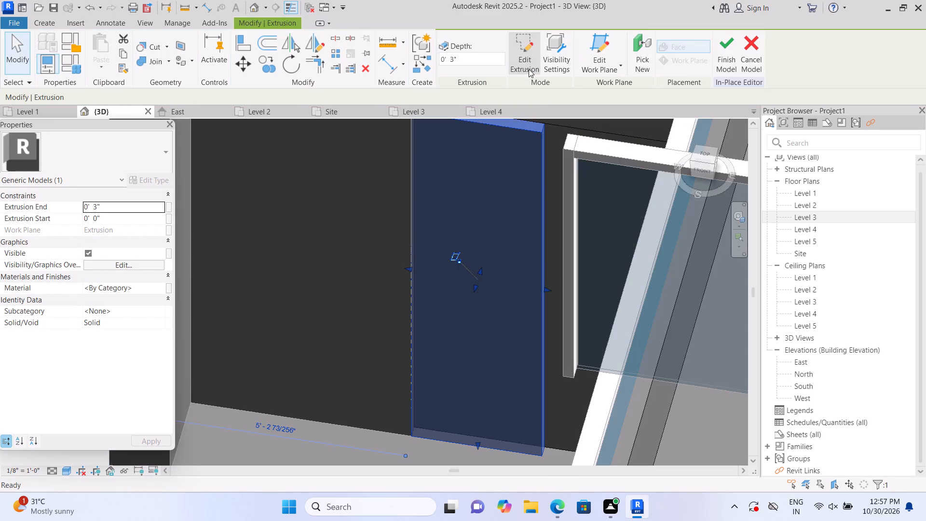
# Examine the new extrusion's top edge and how the panel sits between the vertical corner line and the curtain-wall frame.
pyautogui.scroll(-3, 529, 197)
pyautogui.moveTo(519, 219); pyautogui.dragTo(394, 354, button='middle')
pyautogui.scroll(2, 396, 314)
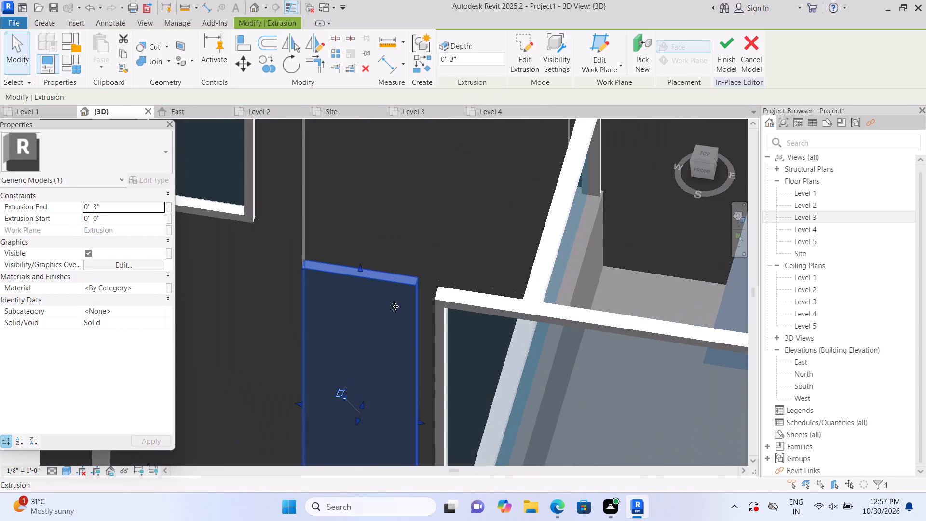
pyautogui.scroll(2, 374, 282)
pyautogui.click(356, 263)
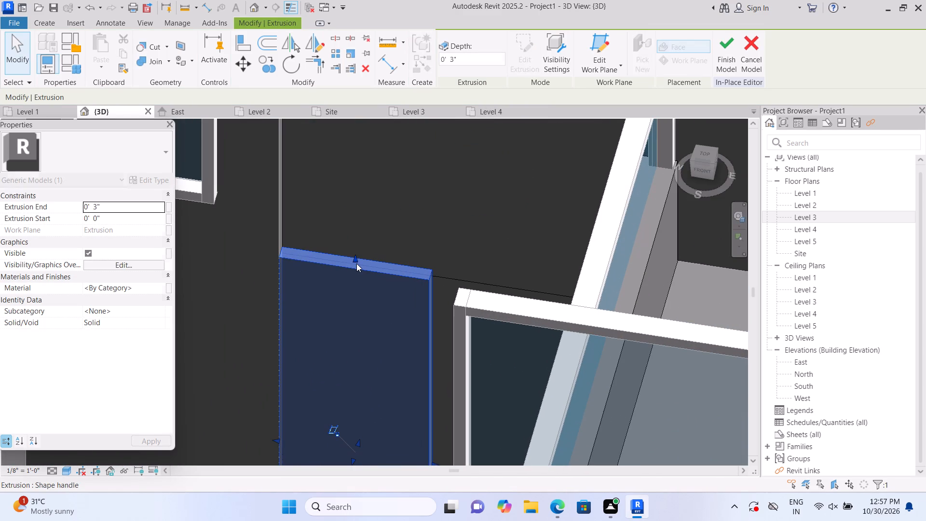
pyautogui.press('Escape')
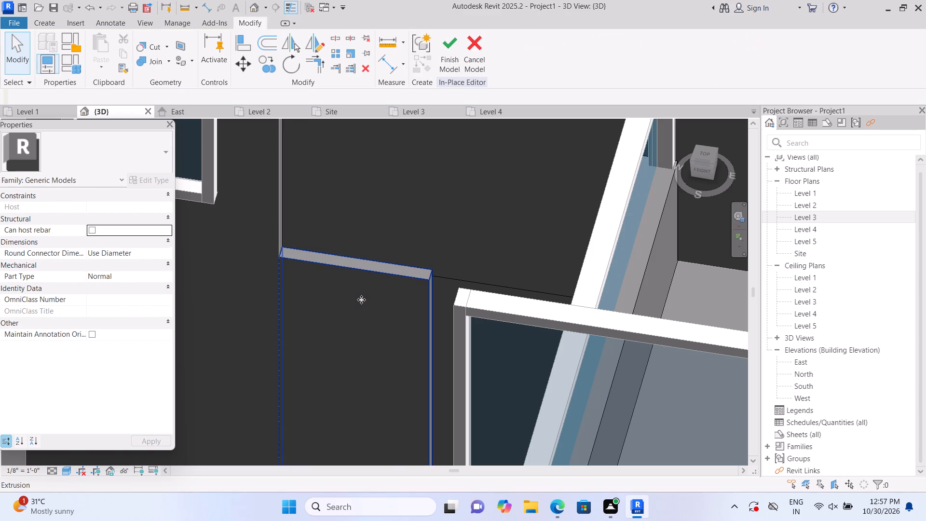
pyautogui.scroll(-14, 361, 300)
pyautogui.scroll(6, 364, 309)
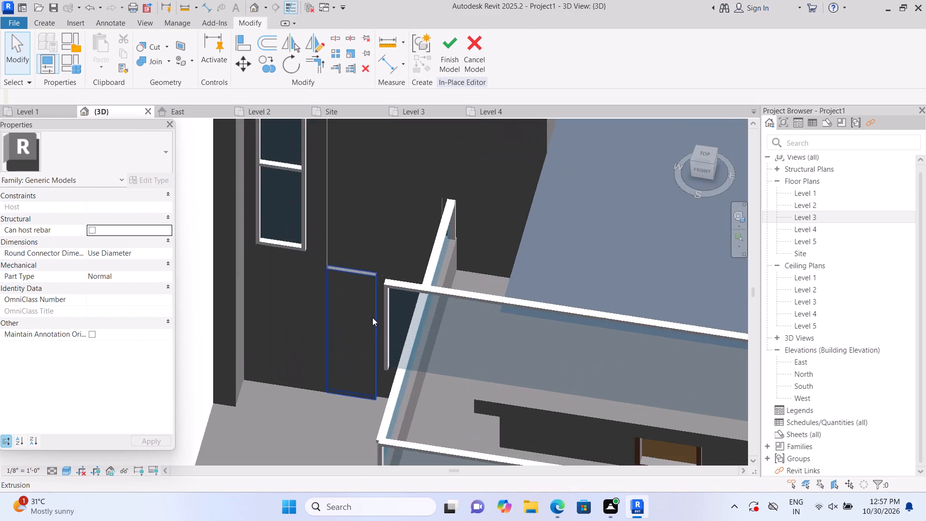
pyautogui.scroll(3, 372, 317)
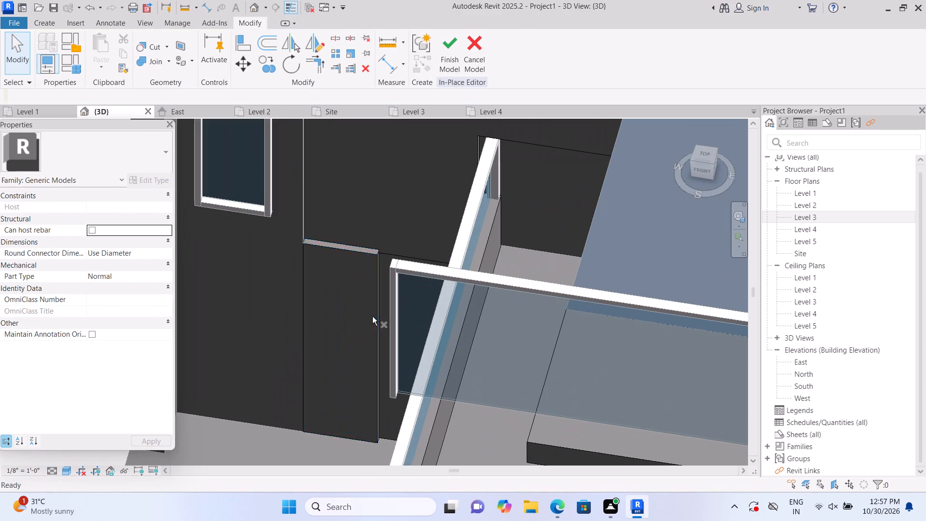
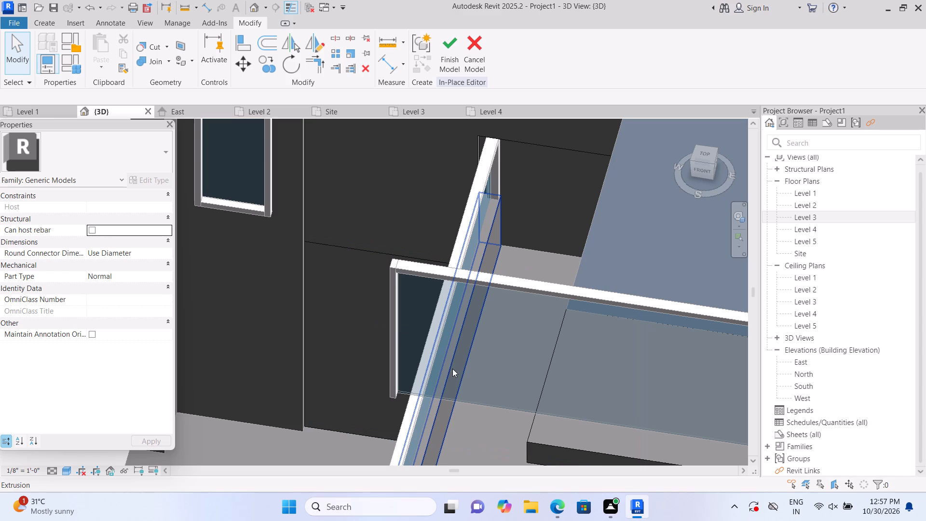
# Delete the 0' 3" deep extrusion running along the dark wall face behind the curtain-wall frame.
pyautogui.keyDown('shift'); pyautogui.moveTo(491, 380); pyautogui.dragTo(482, 382, button='middle'); pyautogui.keyUp('shift')
pyautogui.moveTo(418, 329); pyautogui.dragTo(571, 500, button='middle')
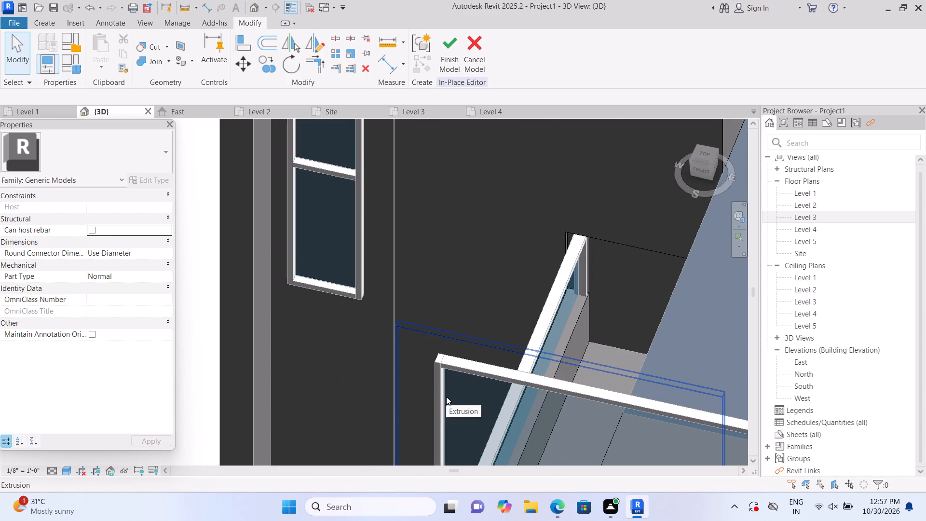
pyautogui.click(446, 397)
pyautogui.moveTo(446, 390); pyautogui.dragTo(466, 246, button='middle')
pyautogui.scroll(1, 445, 385)
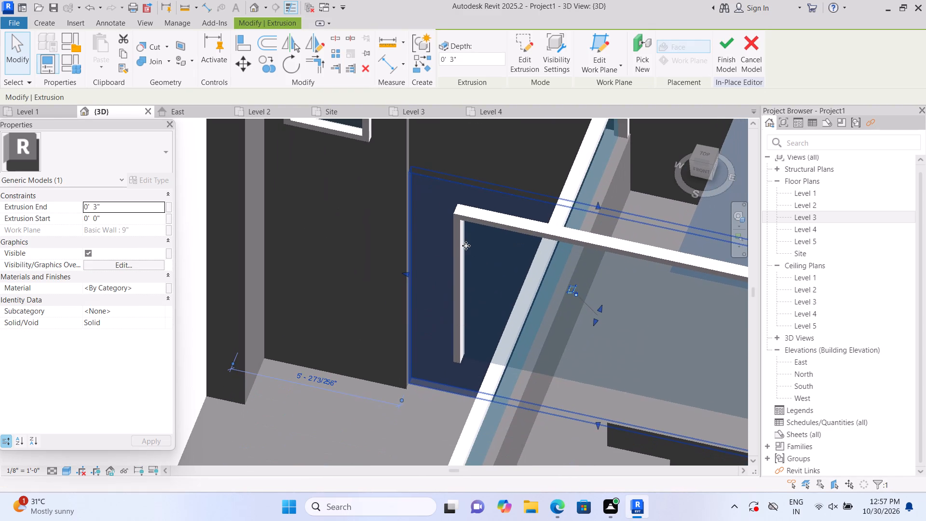
pyautogui.scroll(-2, 465, 246)
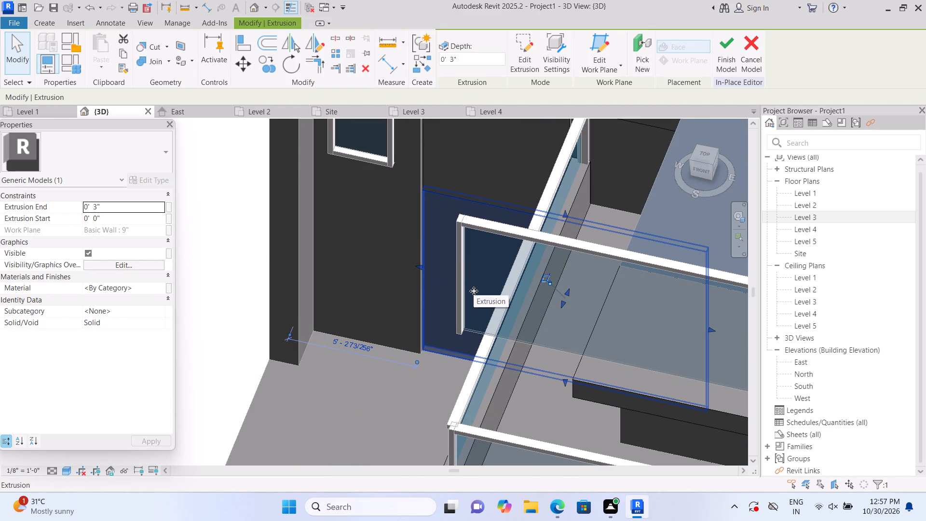
pyautogui.press('Delete')
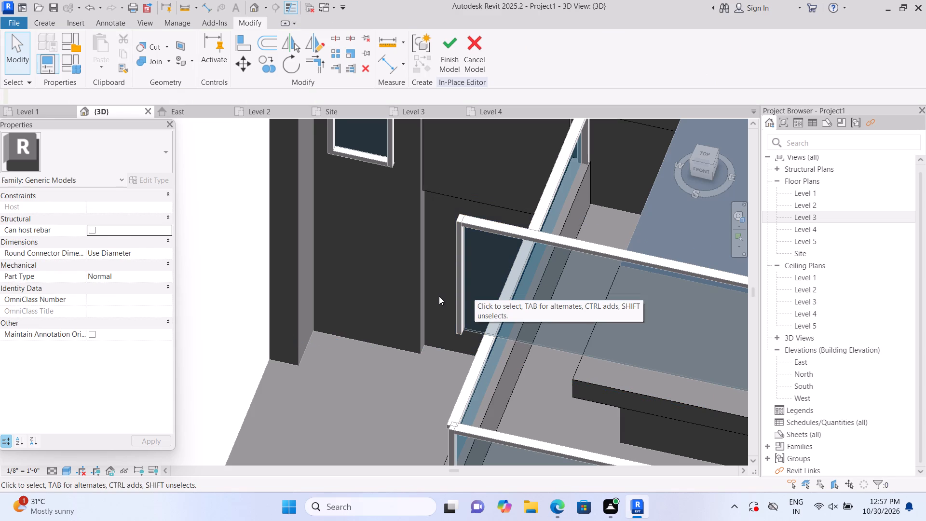
# Start a new extrusion and pick the dark wall face beside the curtain-wall frame as its work plane.
pyautogui.moveTo(432, 303); pyautogui.dragTo(342, 326, button='middle')
pyautogui.scroll(1, 340, 324)
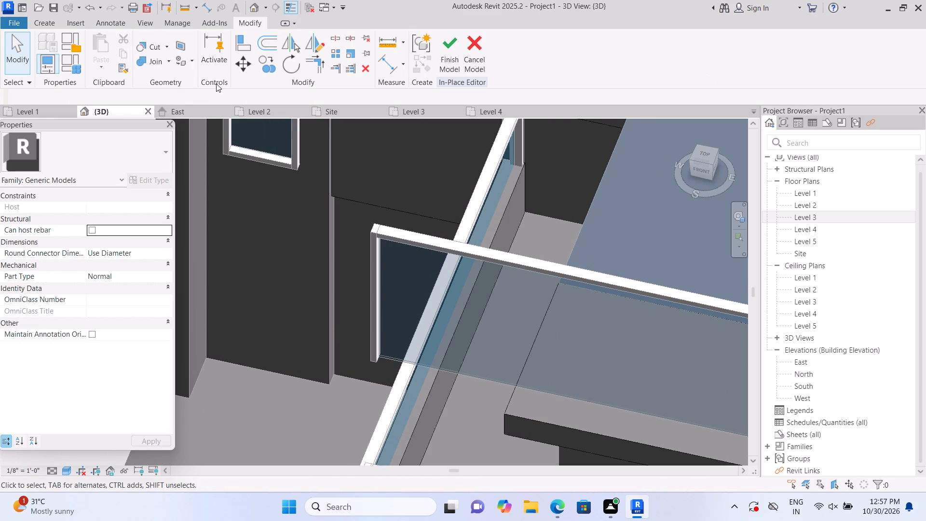
pyautogui.click(42, 21)
pyautogui.click(97, 38)
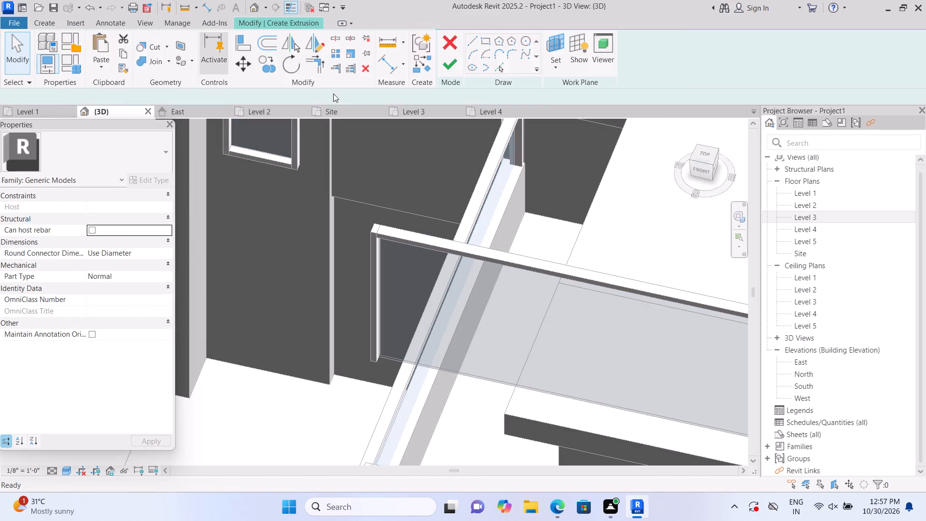
pyautogui.click(620, 68)
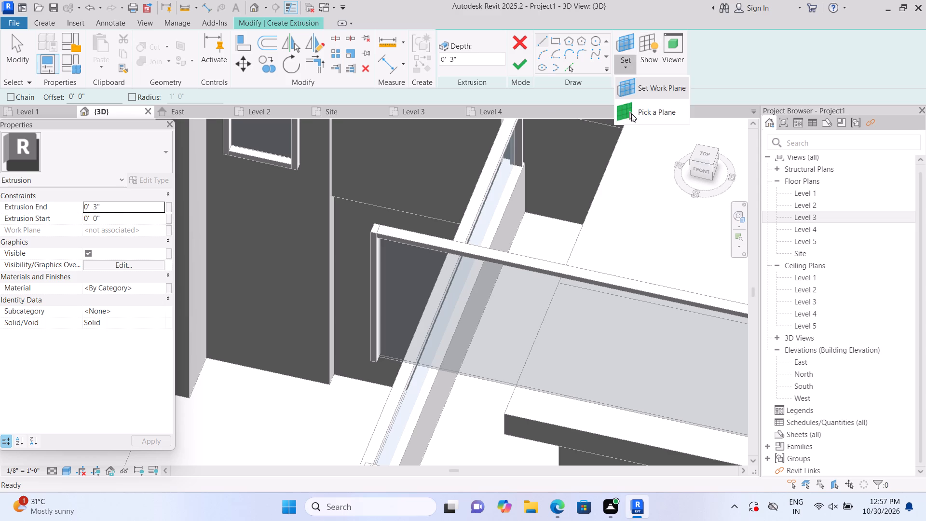
pyautogui.click(631, 113)
pyautogui.scroll(1, 348, 231)
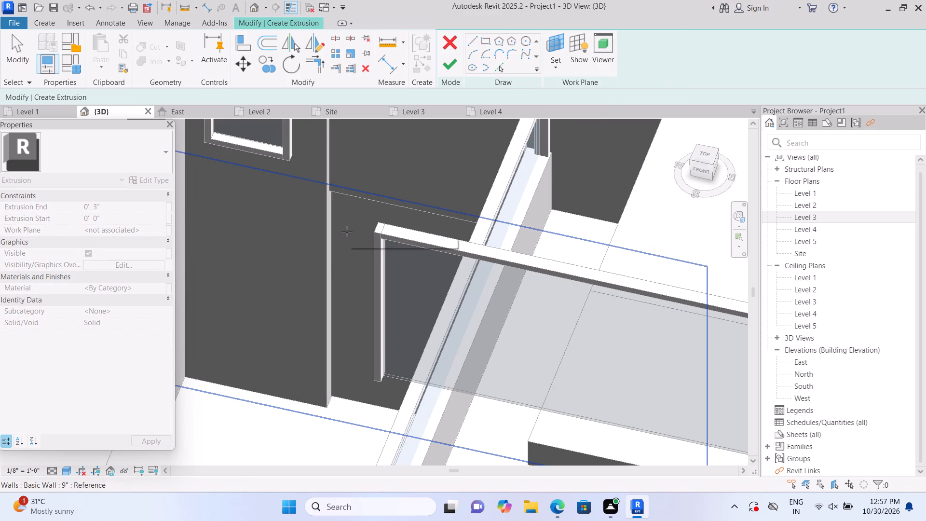
pyautogui.click(345, 239)
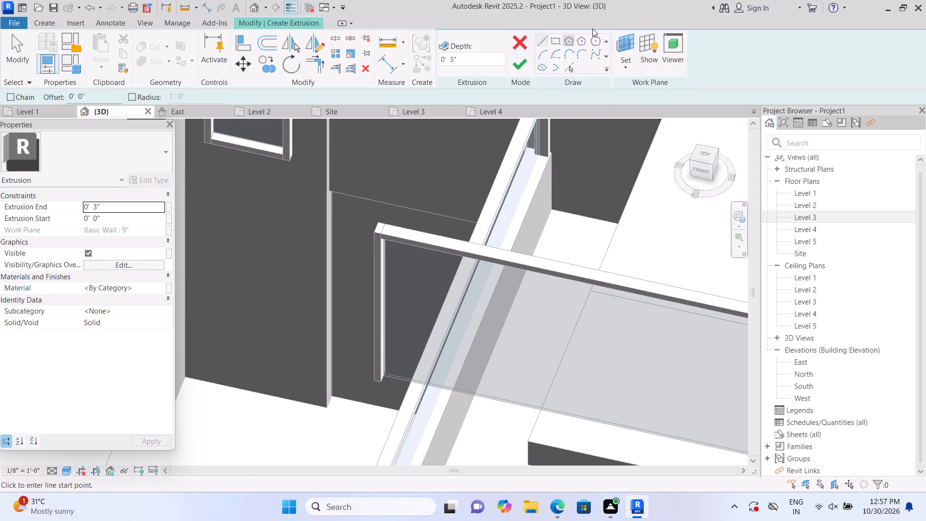
# Sketch a rectangle about 8' 9" high from the vertical corner's junction with the horizontal joint line to the wall's base, short of the curtain-wall frame.
pyautogui.click(553, 39)
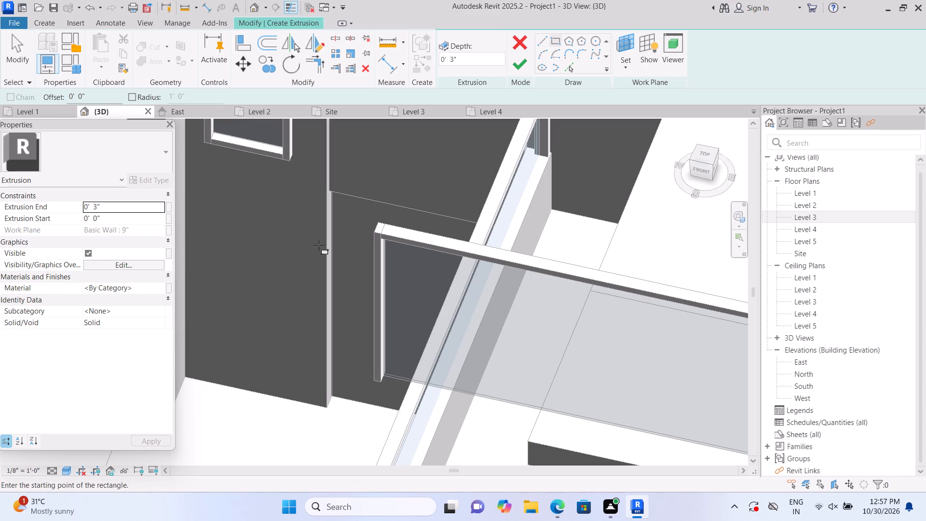
pyautogui.scroll(1, 324, 238)
pyautogui.keyDown('shift'); pyautogui.moveTo(323, 235); pyautogui.dragTo(332, 220, button='middle'); pyautogui.keyUp('shift')
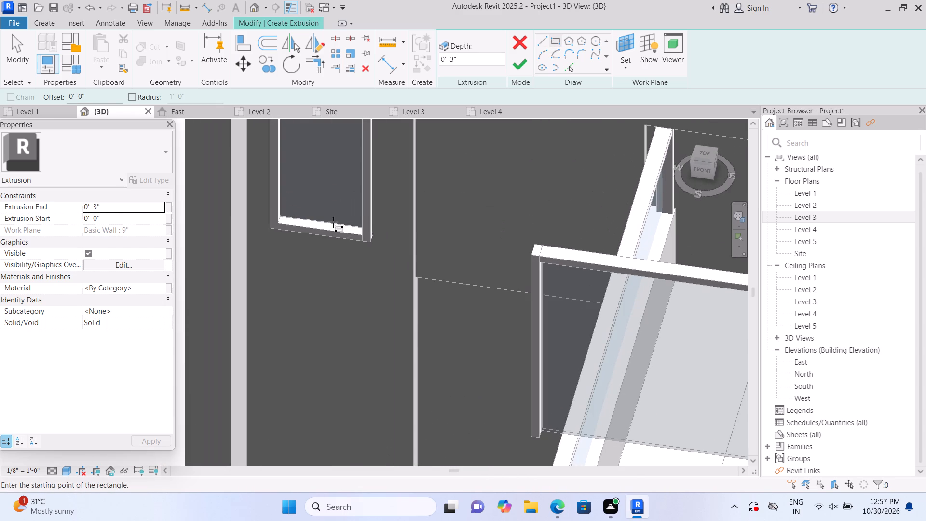
pyautogui.scroll(4, 443, 319)
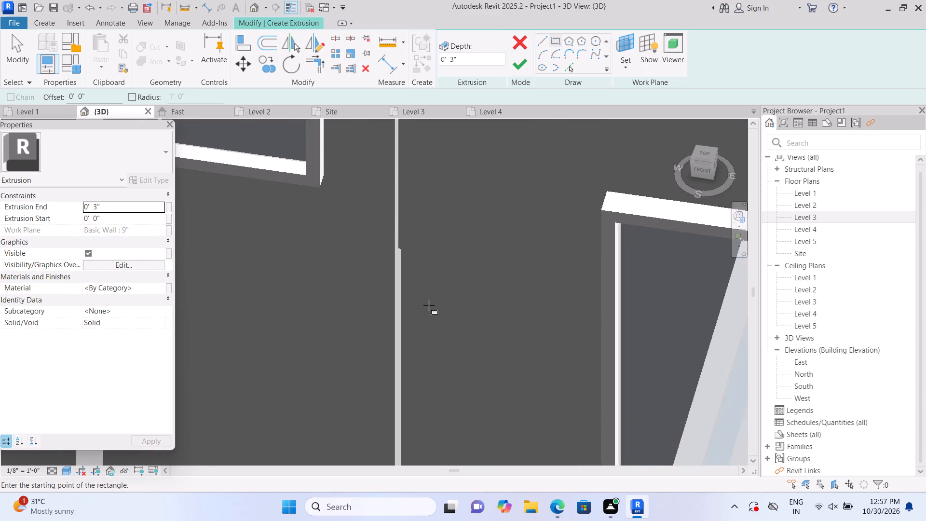
pyautogui.scroll(1, 429, 305)
pyautogui.scroll(2, 422, 217)
pyautogui.scroll(6, 417, 279)
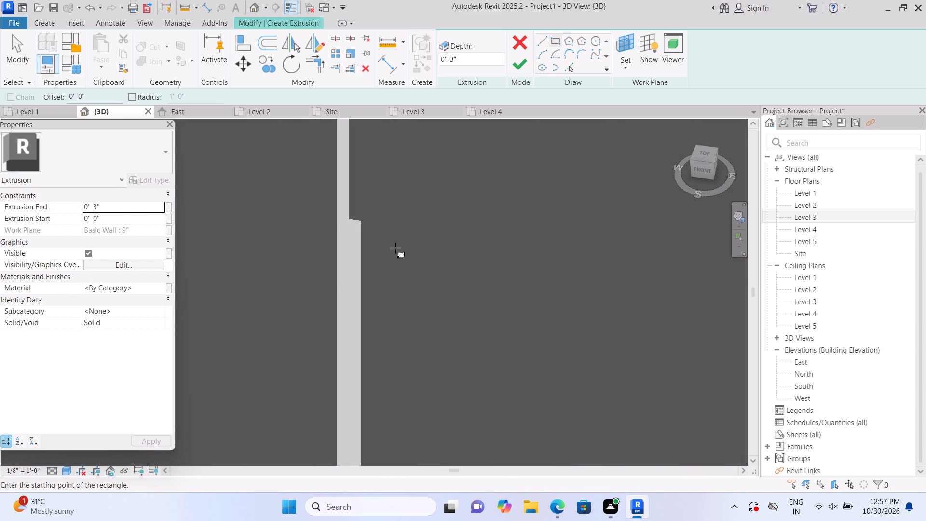
pyautogui.scroll(3, 372, 231)
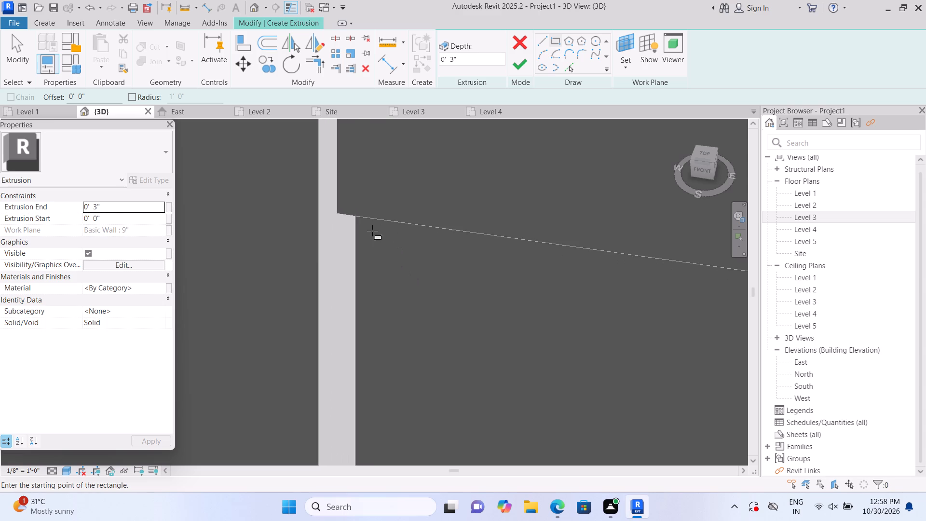
pyautogui.scroll(-11, 372, 231)
pyautogui.scroll(13, 372, 232)
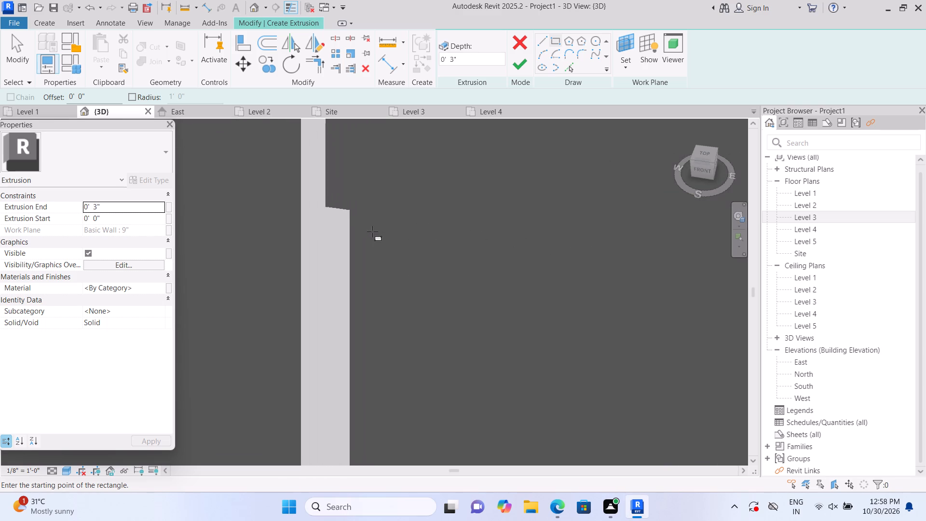
pyautogui.scroll(4, 372, 232)
pyautogui.scroll(3, 341, 200)
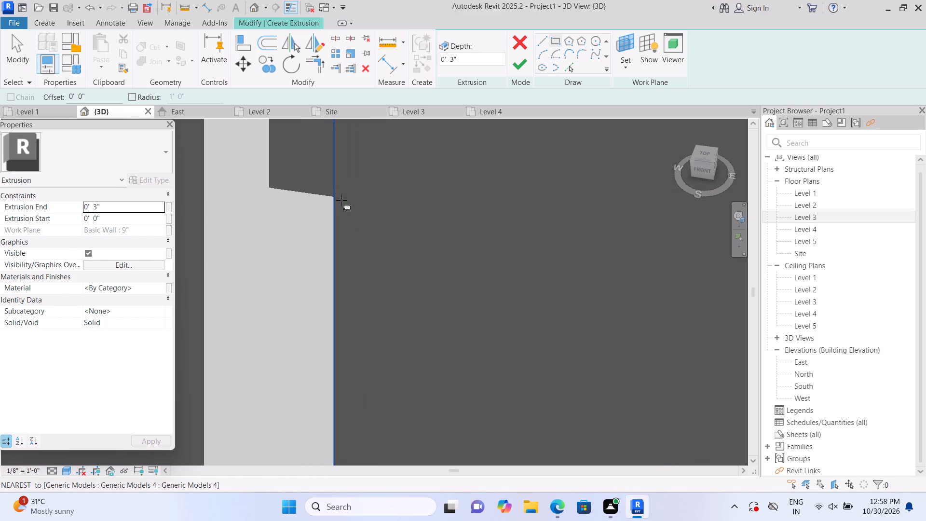
pyautogui.scroll(3, 341, 200)
pyautogui.click(332, 197)
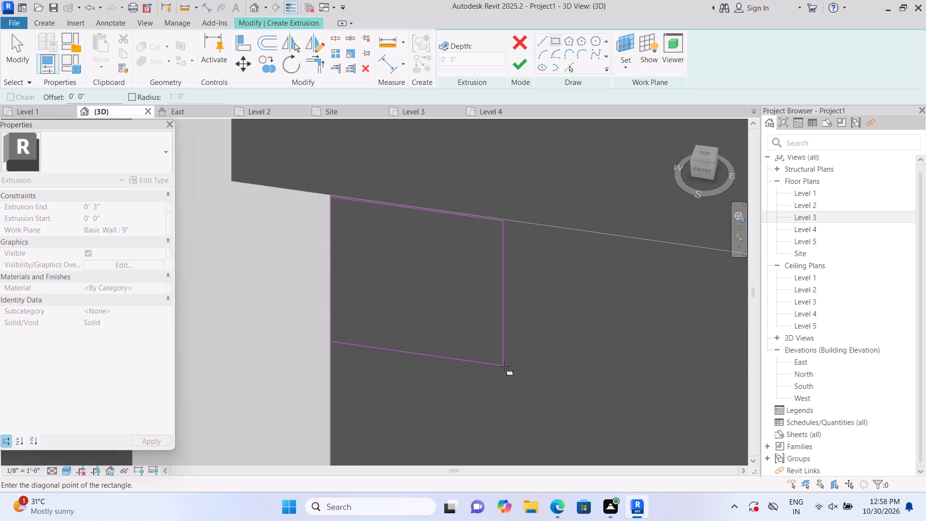
pyautogui.press('Escape')
pyautogui.scroll(3, 413, 281)
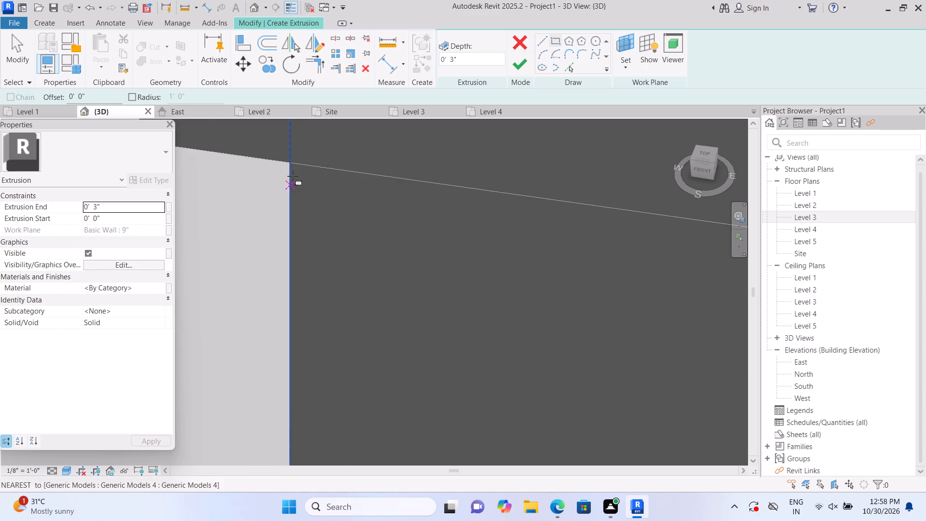
pyautogui.scroll(1, 293, 176)
pyautogui.moveTo(294, 177); pyautogui.dragTo(299, 215, button='middle')
pyautogui.scroll(5, 299, 215)
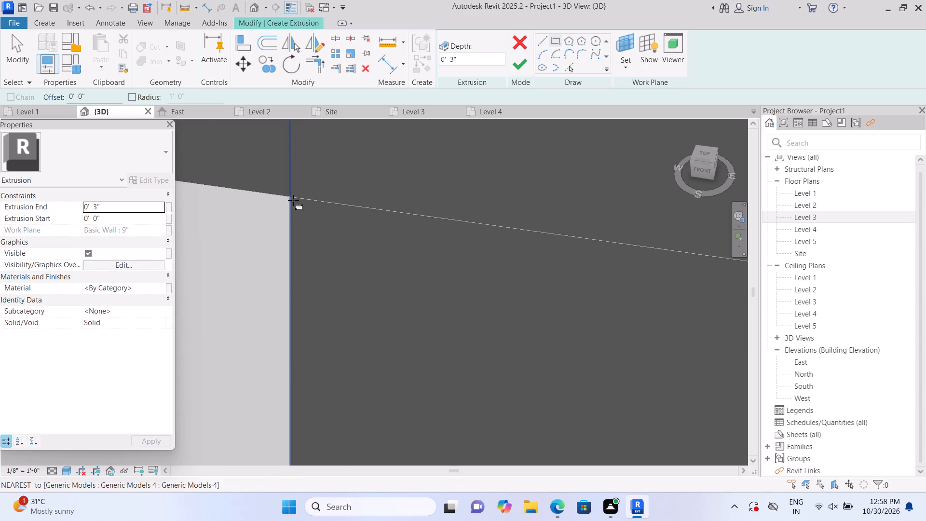
pyautogui.scroll(2, 293, 209)
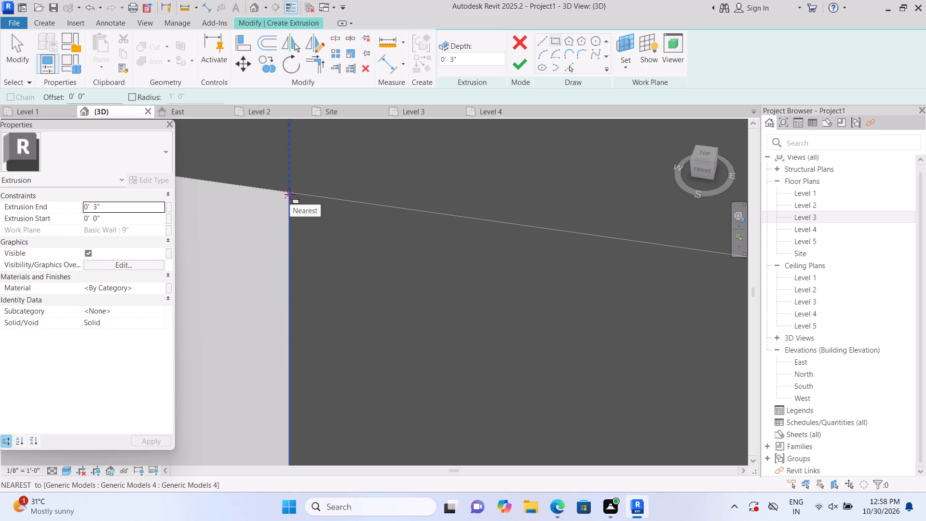
pyautogui.scroll(3, 290, 194)
pyautogui.moveTo(304, 261); pyautogui.dragTo(312, 297, button='middle')
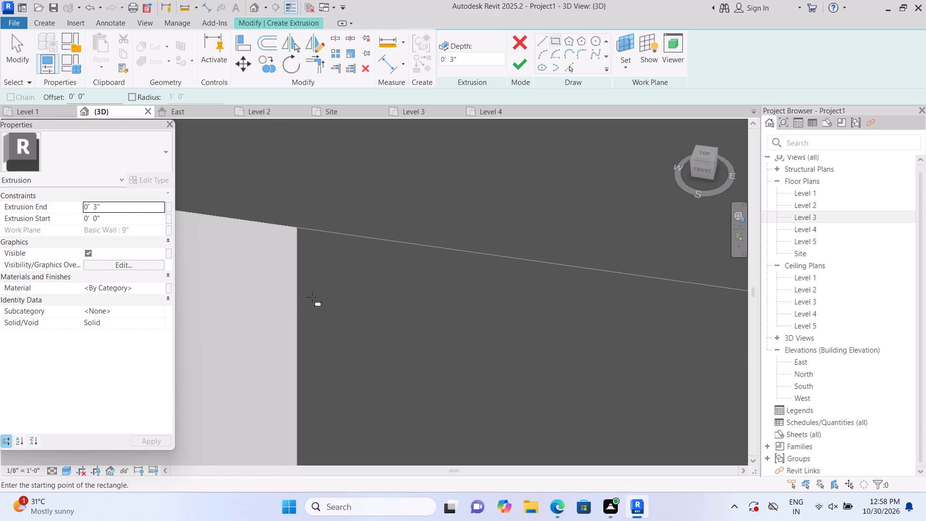
pyautogui.scroll(3, 305, 220)
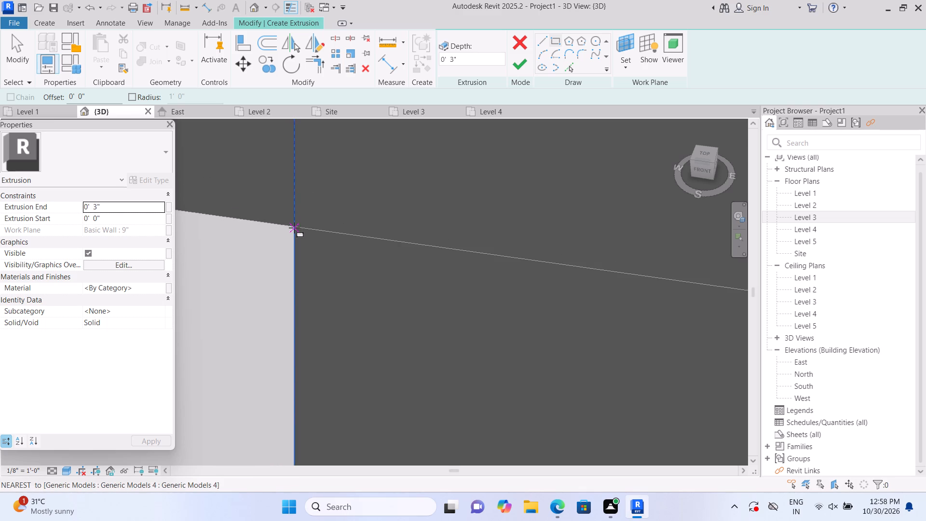
pyautogui.click(294, 228)
pyautogui.scroll(-7, 469, 406)
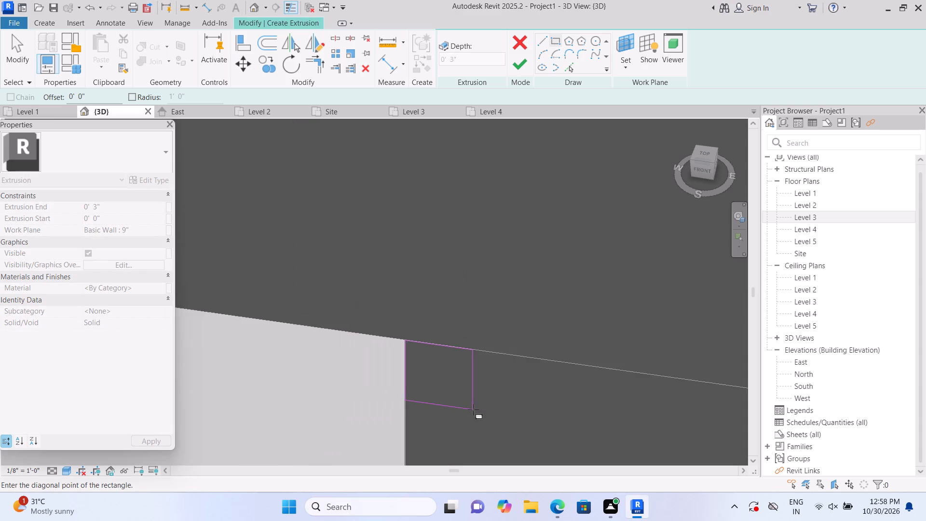
pyautogui.moveTo(473, 410); pyautogui.dragTo(468, 191, button='middle')
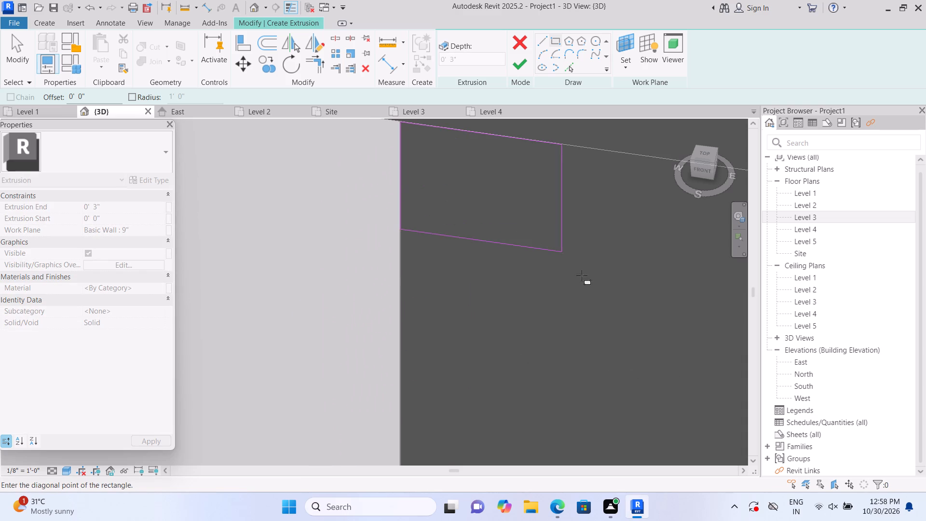
pyautogui.scroll(-2, 659, 392)
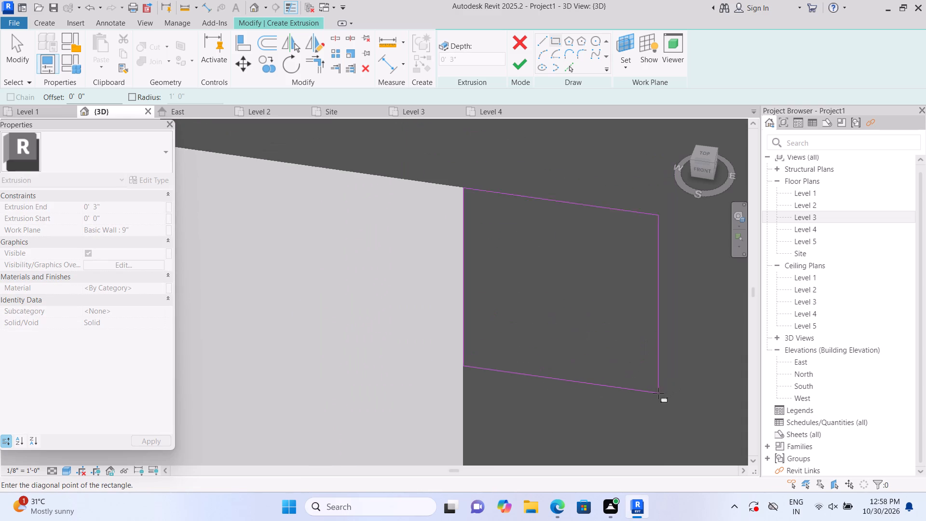
pyautogui.scroll(1, 657, 393)
pyautogui.scroll(-4, 650, 389)
pyautogui.moveTo(615, 407); pyautogui.dragTo(556, 314, button='middle')
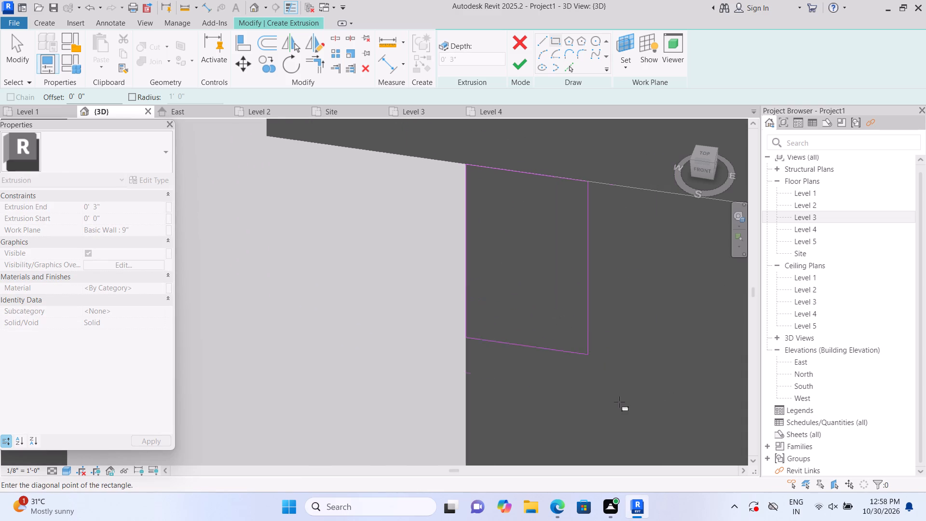
pyautogui.scroll(-9, 619, 402)
pyautogui.moveTo(595, 380); pyautogui.dragTo(530, 212, button='middle')
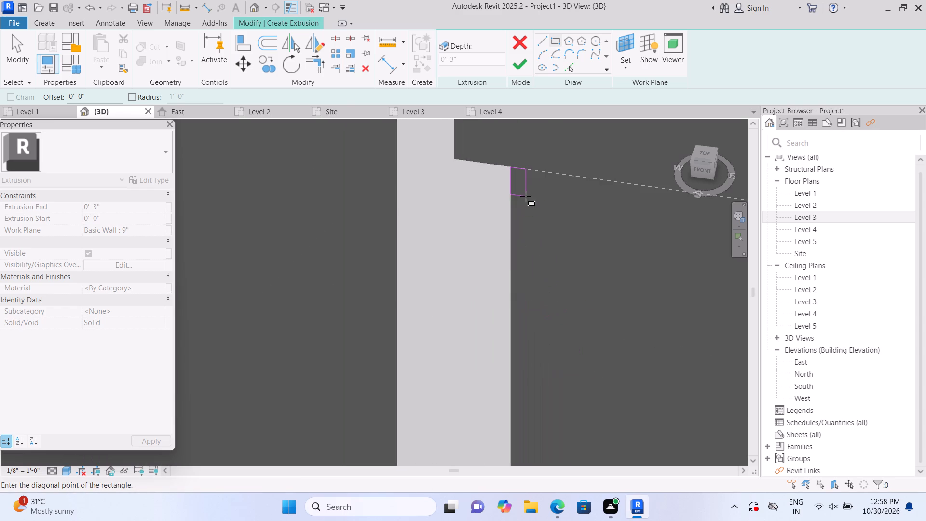
pyautogui.scroll(-12, 610, 336)
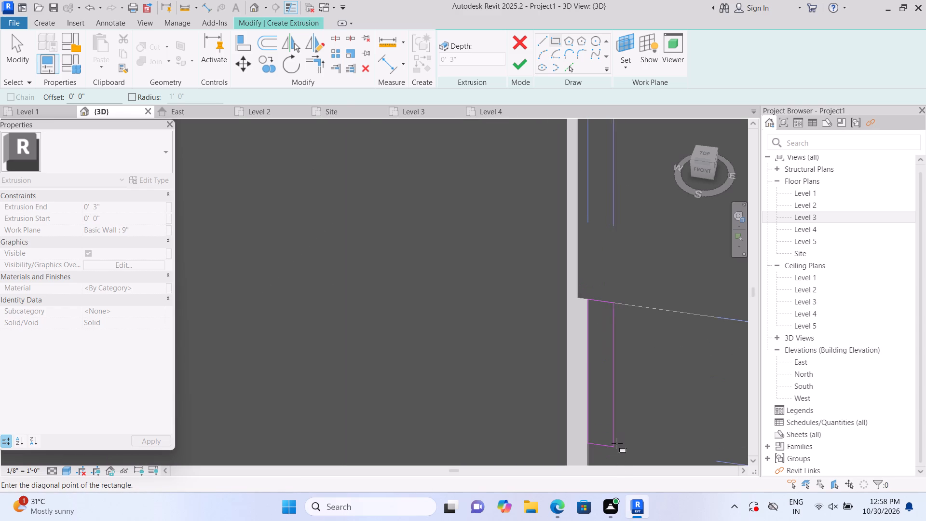
pyautogui.moveTo(621, 447); pyautogui.dragTo(470, 222, button='middle')
pyautogui.scroll(-9, 619, 323)
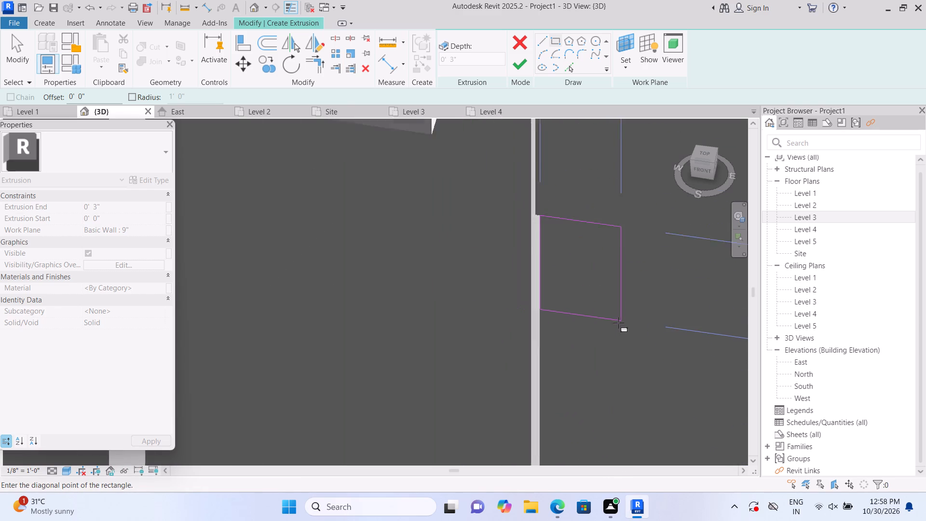
pyautogui.scroll(-2, 618, 323)
pyautogui.moveTo(638, 379); pyautogui.dragTo(549, 301, button='middle')
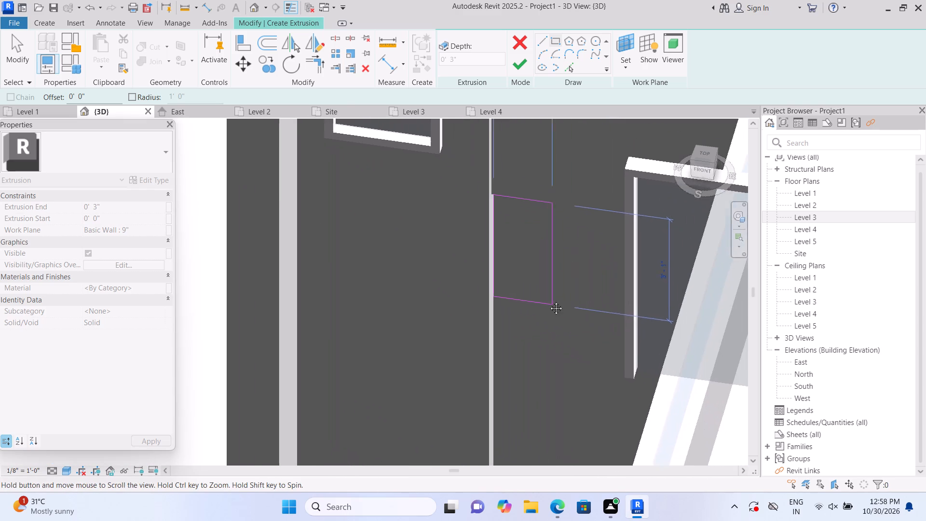
pyautogui.moveTo(549, 301); pyautogui.dragTo(542, 297, button='middle')
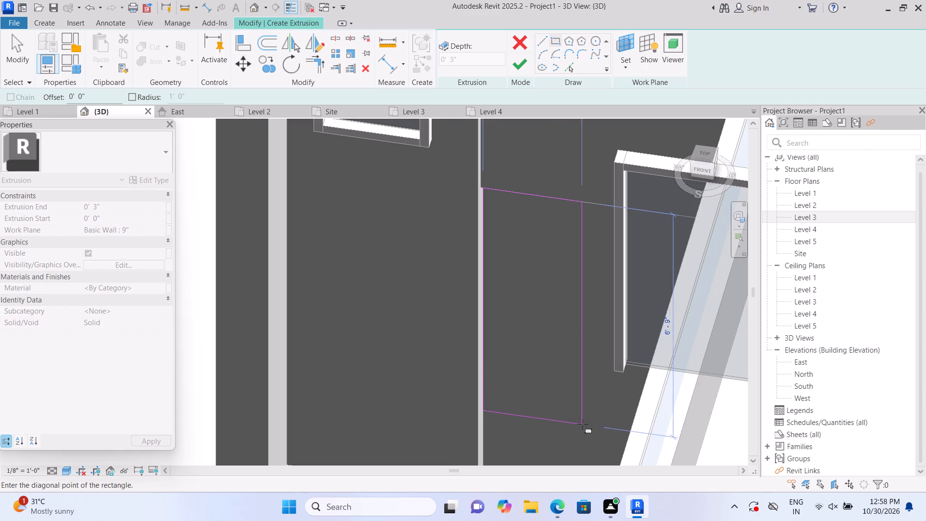
pyautogui.moveTo(583, 427); pyautogui.dragTo(557, 331, button='middle')
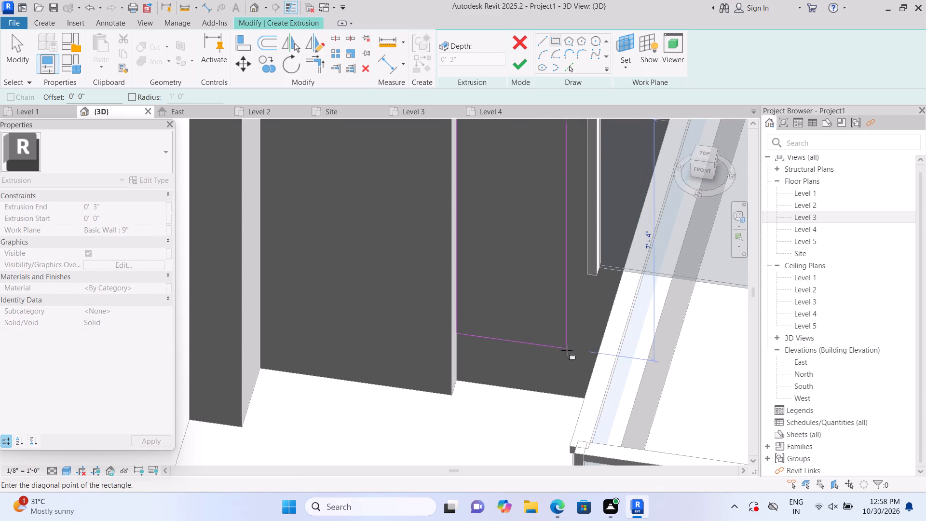
pyautogui.moveTo(569, 356); pyautogui.dragTo(554, 444, button='middle')
pyautogui.moveTo(556, 445); pyautogui.dragTo(556, 410, button='middle')
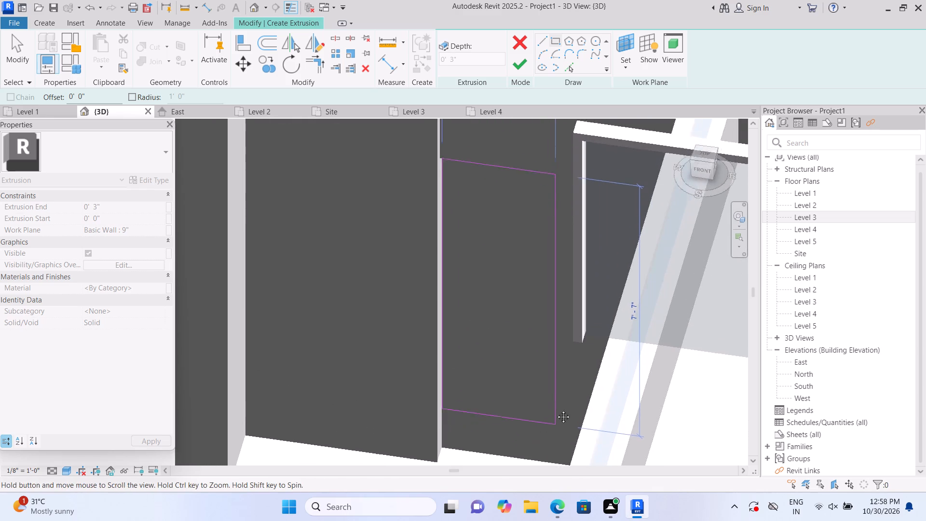
pyautogui.moveTo(556, 410); pyautogui.dragTo(558, 385, button='middle')
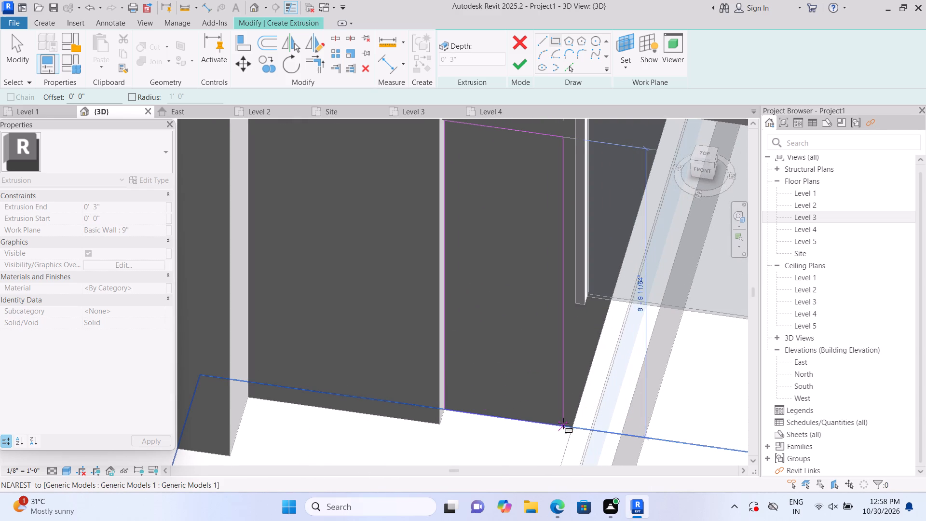
pyautogui.click(565, 426)
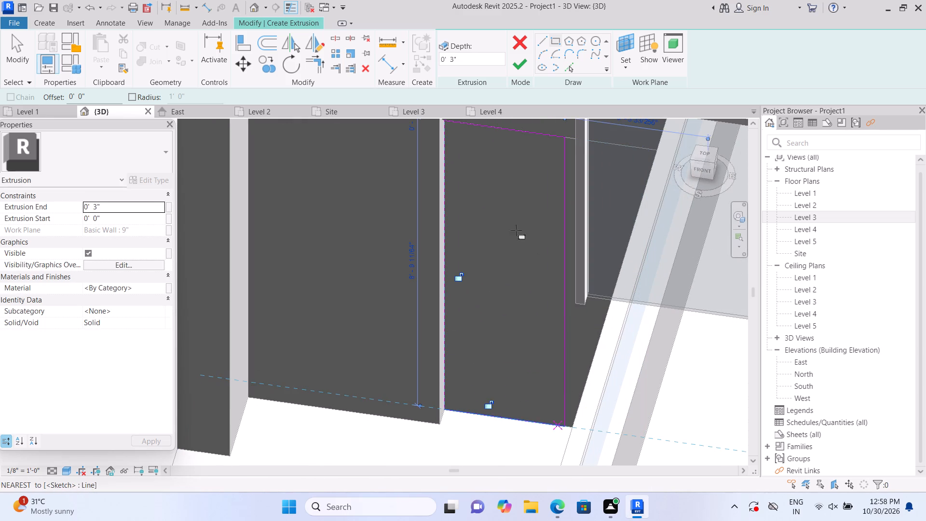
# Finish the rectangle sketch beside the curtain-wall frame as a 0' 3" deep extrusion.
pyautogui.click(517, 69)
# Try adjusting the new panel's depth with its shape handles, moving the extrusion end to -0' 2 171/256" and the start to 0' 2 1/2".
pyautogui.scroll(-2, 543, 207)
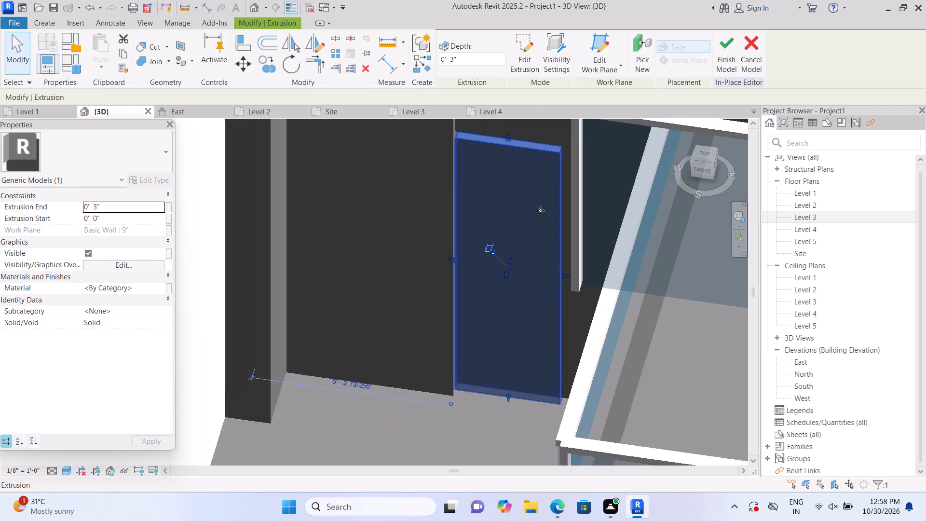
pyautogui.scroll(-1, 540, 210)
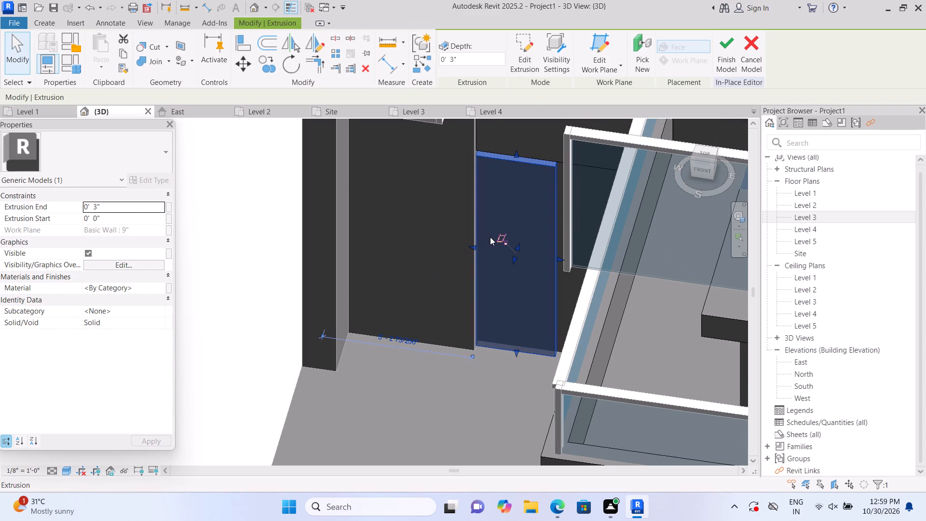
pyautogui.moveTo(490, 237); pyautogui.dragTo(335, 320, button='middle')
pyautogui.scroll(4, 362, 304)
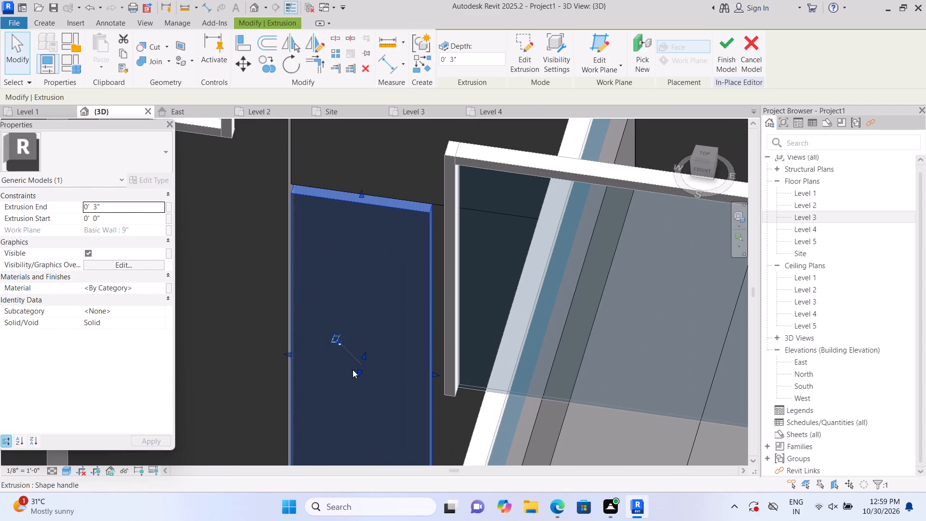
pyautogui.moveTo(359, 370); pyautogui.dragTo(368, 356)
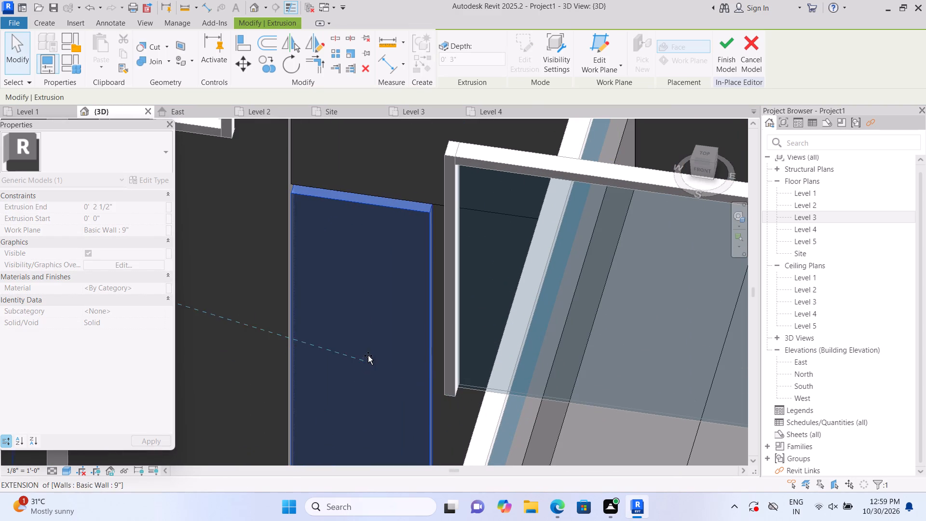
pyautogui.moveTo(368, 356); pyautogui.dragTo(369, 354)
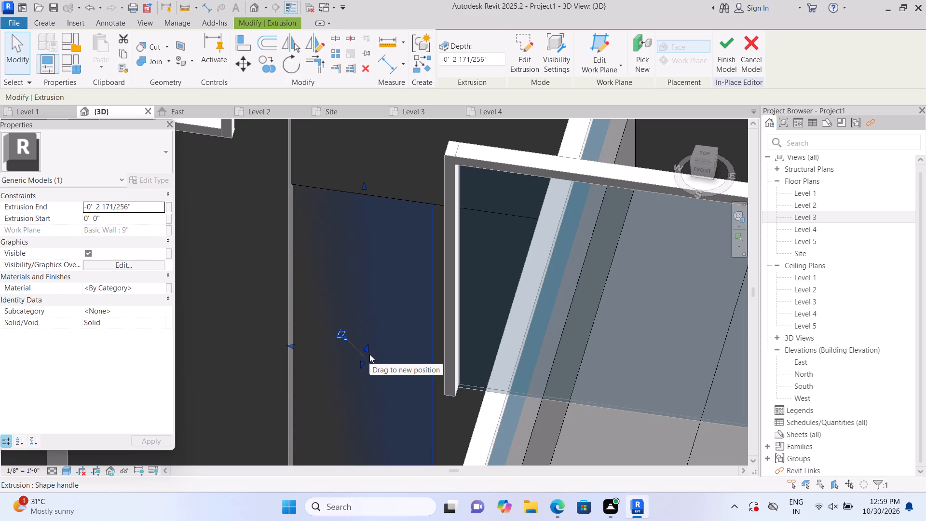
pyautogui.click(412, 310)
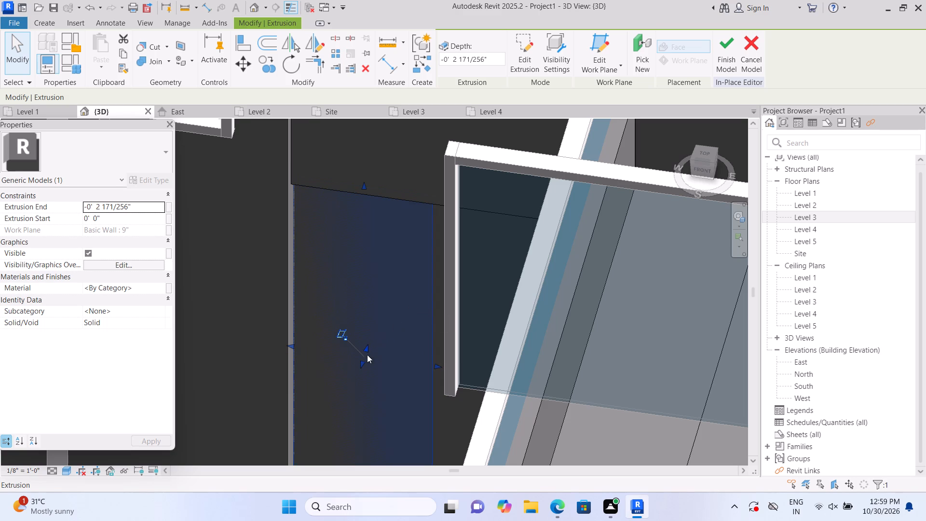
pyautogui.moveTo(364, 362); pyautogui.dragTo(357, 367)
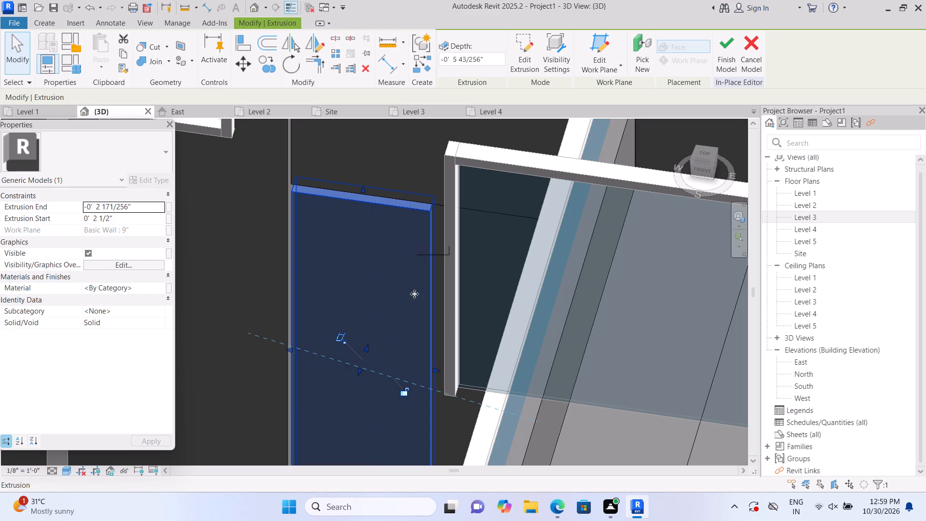
# Delete the thin panel extrusion on the dark wall face beside the curtain-wall frame.
pyautogui.press('Delete')
# Examine the whole building from the front and around to its left side, including the balcony and wall faces.
pyautogui.scroll(-9, 408, 314)
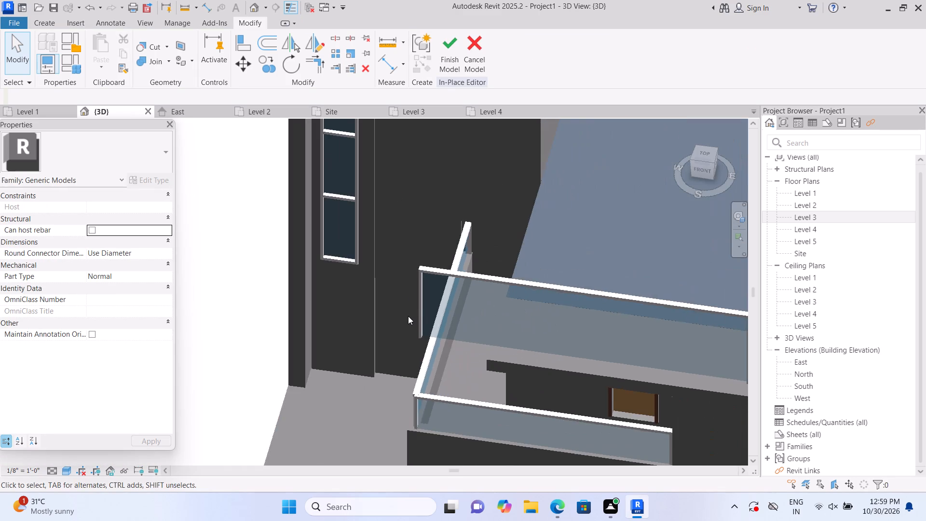
pyautogui.scroll(-4, 408, 319)
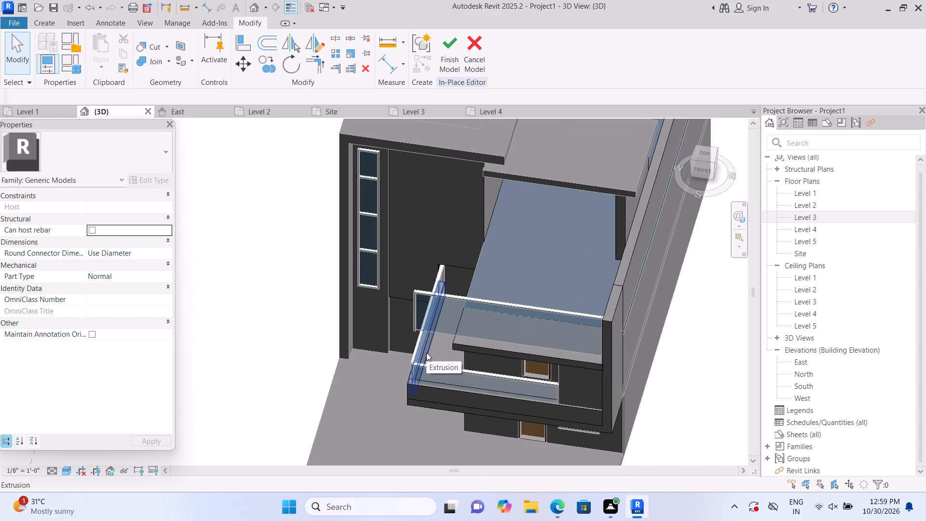
pyautogui.scroll(2, 391, 358)
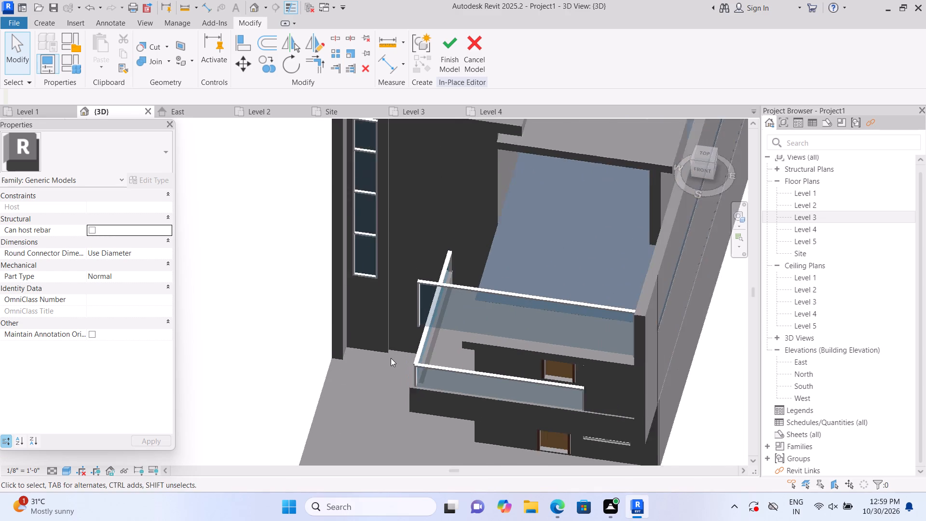
pyautogui.scroll(-3, 390, 357)
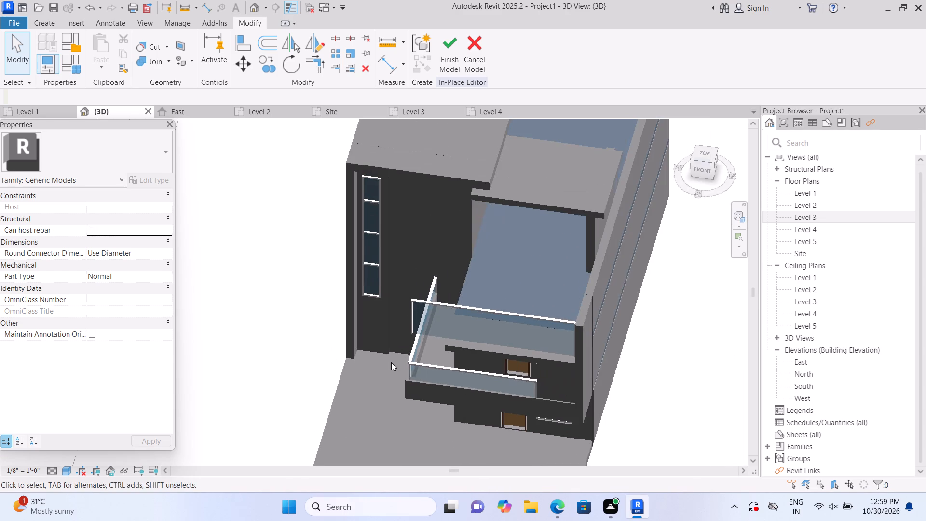
pyautogui.click(397, 338)
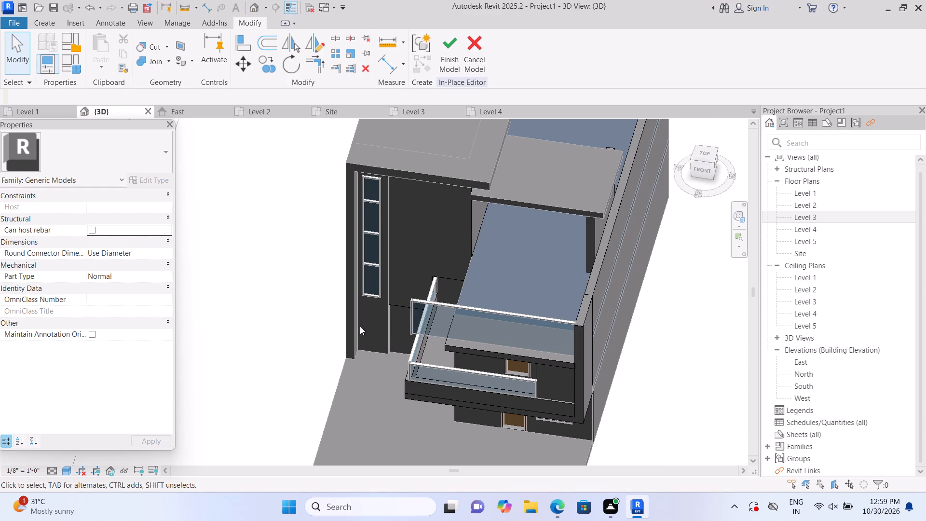
pyautogui.keyDown('shift'); pyautogui.moveTo(278, 348); pyautogui.dragTo(433, 423, button='middle'); pyautogui.keyUp('shift')
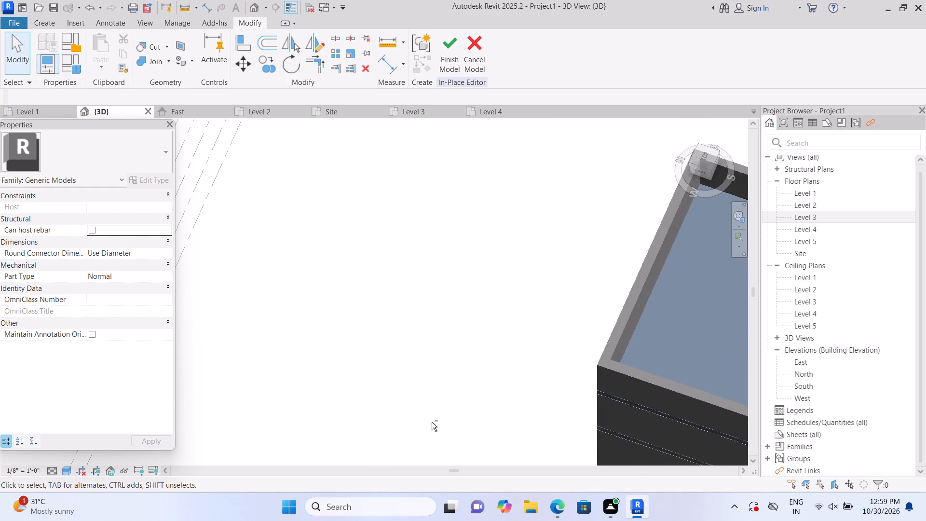
pyautogui.scroll(1, 528, 381)
pyautogui.moveTo(523, 376); pyautogui.dragTo(324, 275, button='middle')
pyautogui.moveTo(438, 358); pyautogui.dragTo(330, 329, button='middle')
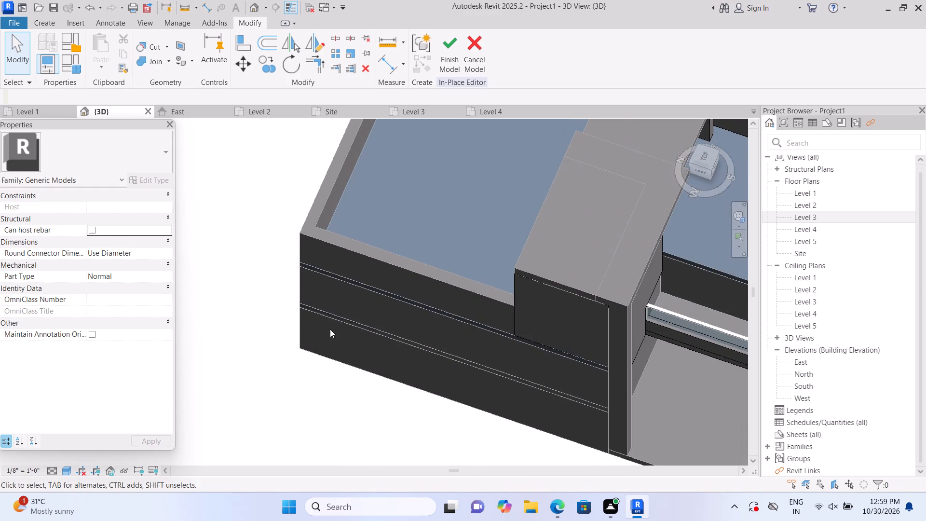
pyautogui.scroll(-1, 722, 447)
pyautogui.moveTo(706, 426); pyautogui.dragTo(545, 378, button='middle')
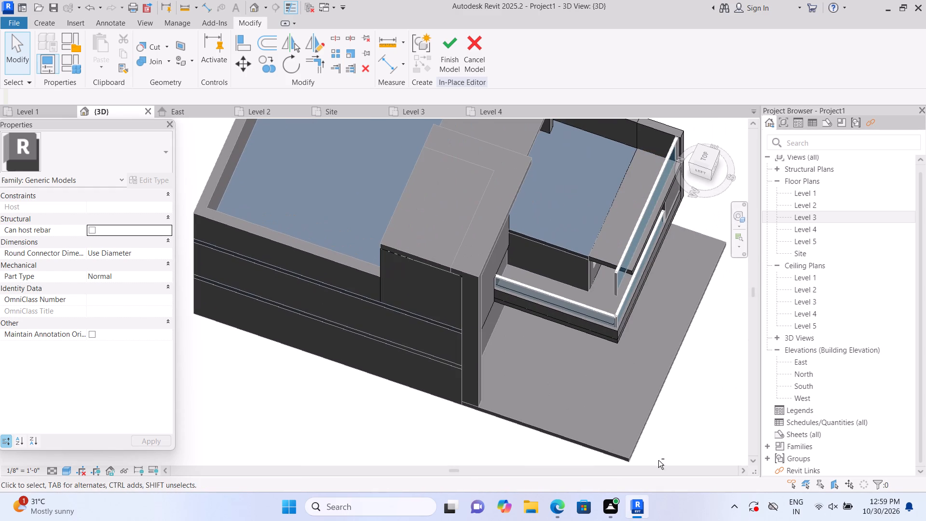
pyautogui.scroll(1, 654, 417)
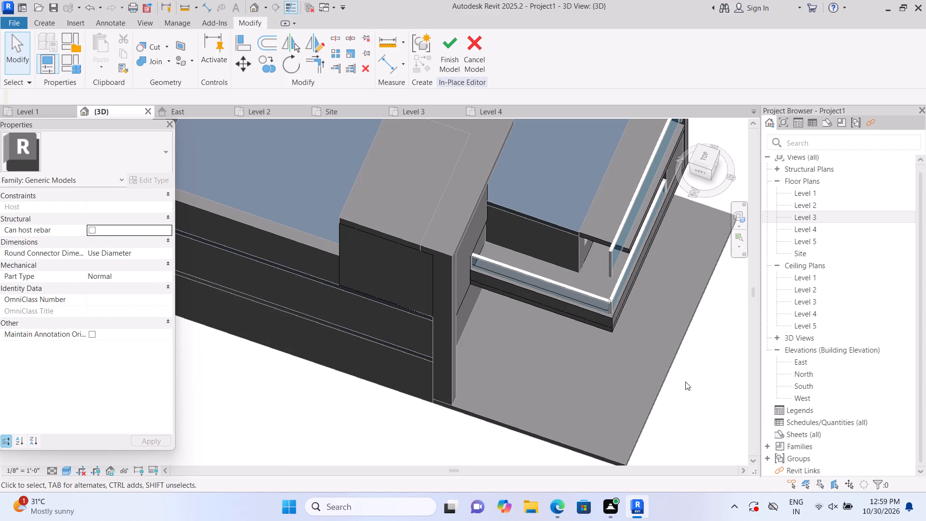
pyautogui.keyDown('shift'); pyautogui.moveTo(685, 380); pyautogui.dragTo(706, 315, button='middle'); pyautogui.keyUp('shift')
pyautogui.moveTo(676, 297); pyautogui.dragTo(661, 307, button='middle')
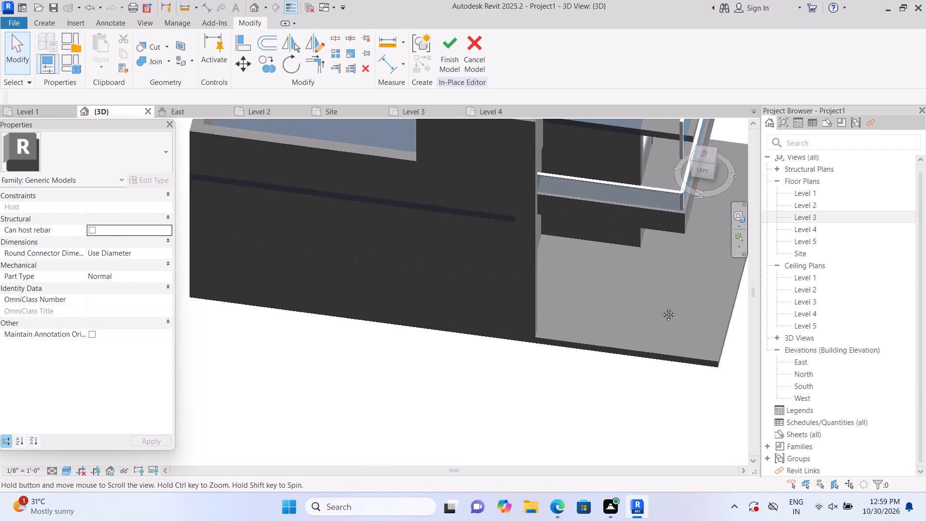
pyautogui.moveTo(661, 307); pyautogui.dragTo(569, 353, button='middle')
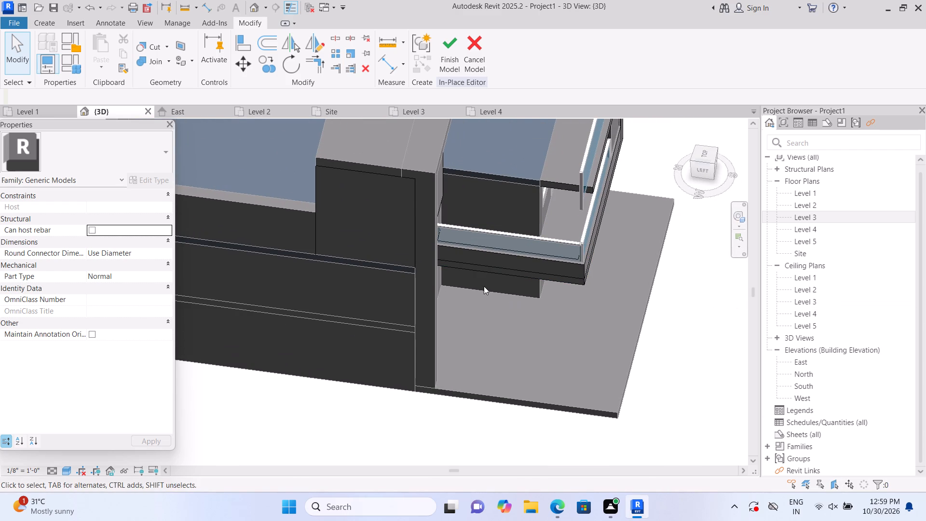
# Examine the balcony side up close, where the roof slab meets the dark wall and the glass railings.
pyautogui.scroll(1, 485, 274)
pyautogui.keyDown('shift'); pyautogui.moveTo(526, 318); pyautogui.dragTo(488, 325, button='middle'); pyautogui.keyUp('shift')
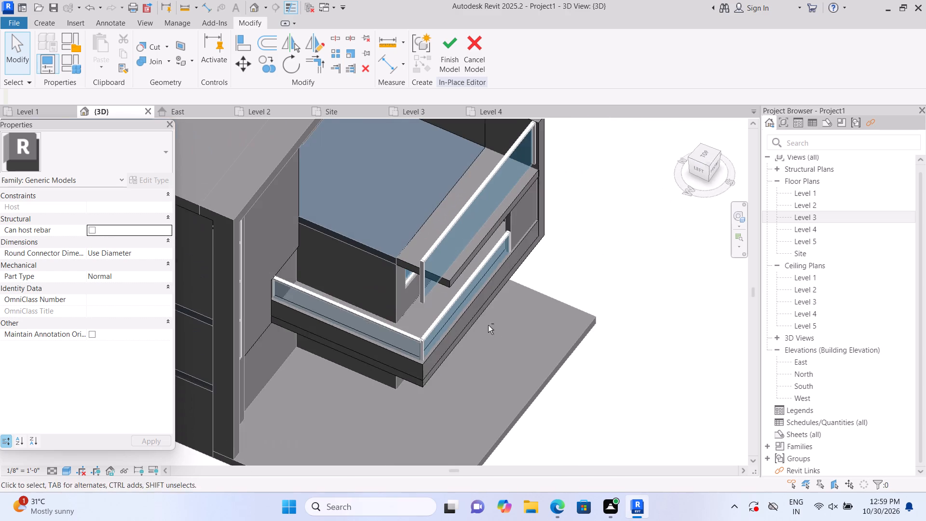
pyautogui.scroll(2, 305, 339)
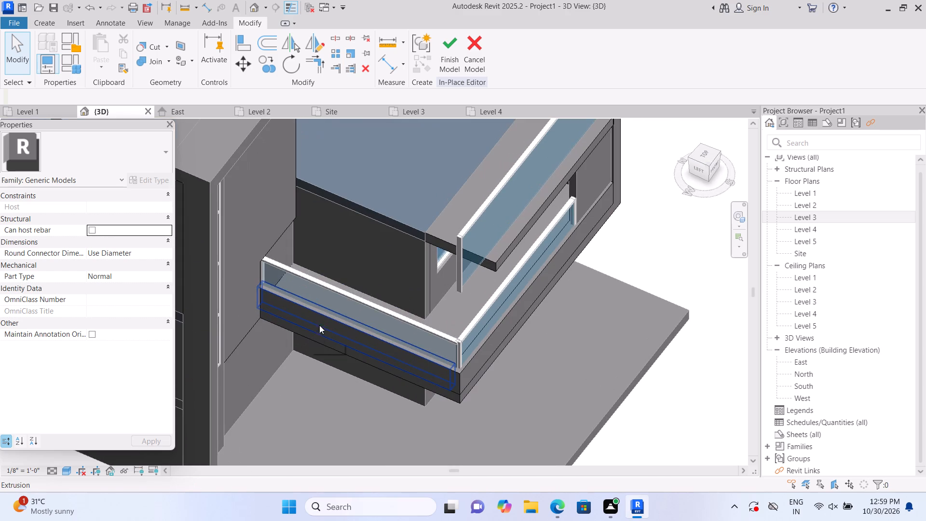
pyautogui.moveTo(374, 257); pyautogui.dragTo(420, 364, button='middle')
pyautogui.moveTo(416, 367); pyautogui.dragTo(412, 412, button='middle')
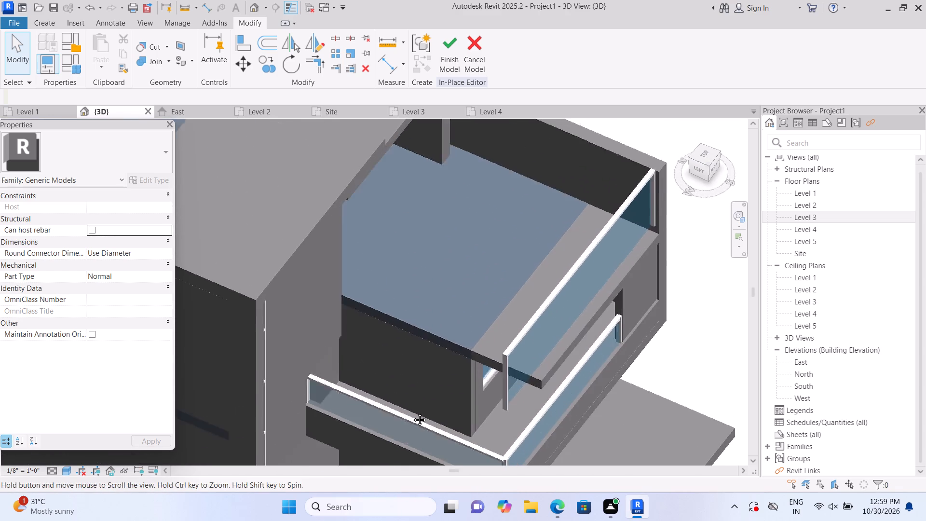
pyautogui.moveTo(412, 412); pyautogui.dragTo(397, 464, button='middle')
pyautogui.scroll(1, 403, 454)
pyautogui.moveTo(397, 460); pyautogui.dragTo(399, 452, button='middle')
pyautogui.moveTo(370, 419); pyautogui.dragTo(377, 398, button='middle')
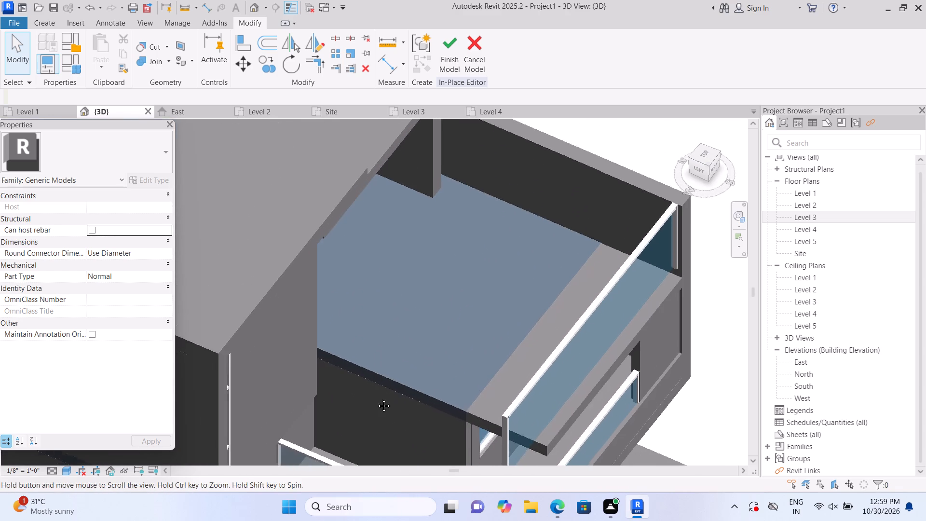
pyautogui.moveTo(377, 398); pyautogui.dragTo(389, 340, button='middle')
pyautogui.scroll(1, 407, 363)
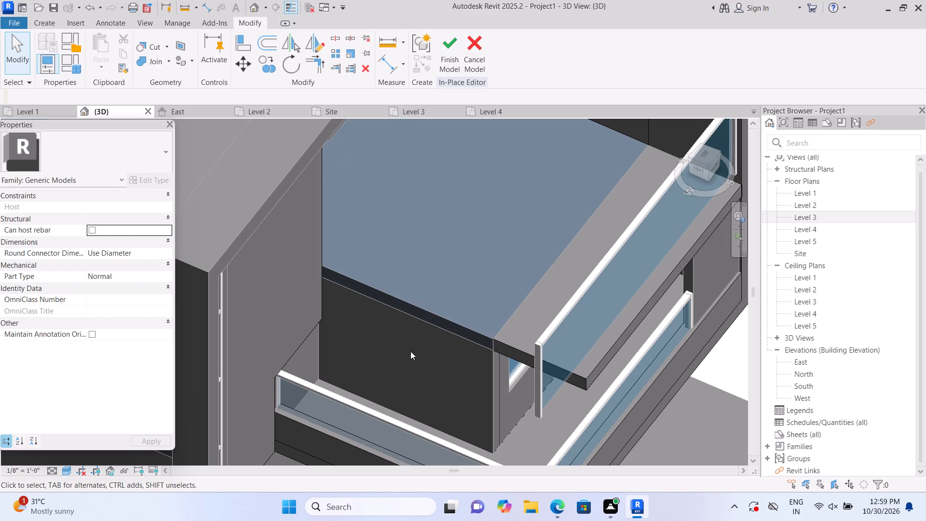
pyautogui.moveTo(426, 353); pyautogui.dragTo(407, 402, button='middle')
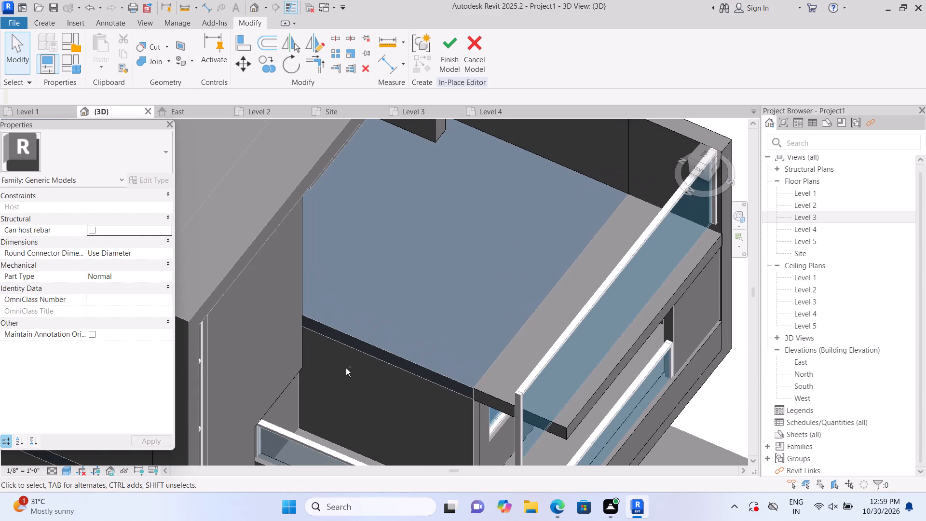
pyautogui.keyDown('shift'); pyautogui.moveTo(346, 368); pyautogui.dragTo(391, 385, button='middle'); pyautogui.keyUp('shift')
pyautogui.scroll(1, 609, 344)
pyautogui.moveTo(609, 344); pyautogui.dragTo(310, 375, button='middle')
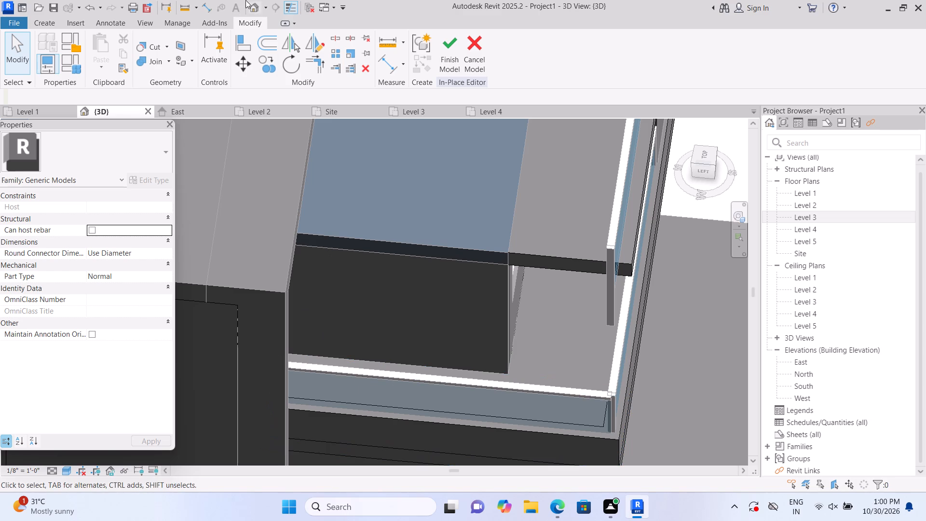
# Start a new extrusion and pick the slab's narrow edge face between the dark wall and the glass railing as its work plane.
pyautogui.click(49, 24)
pyautogui.click(119, 63)
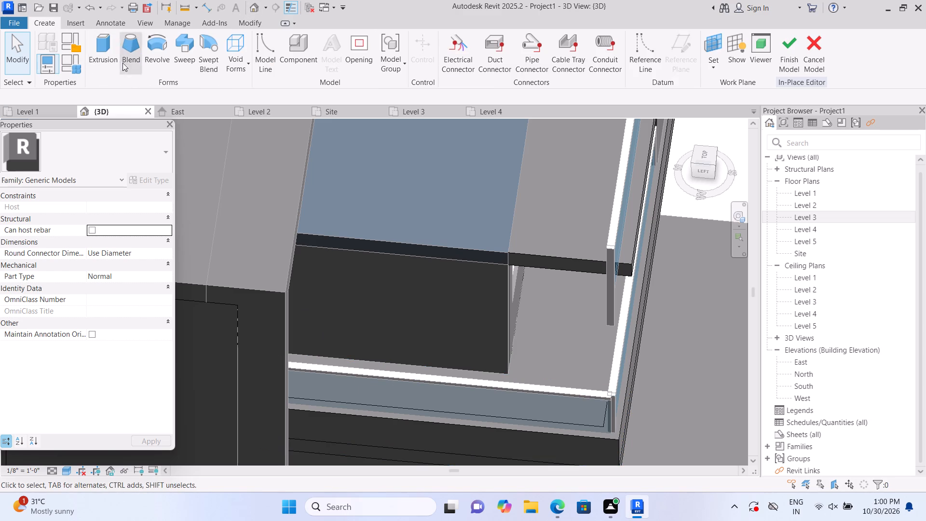
pyautogui.click(95, 55)
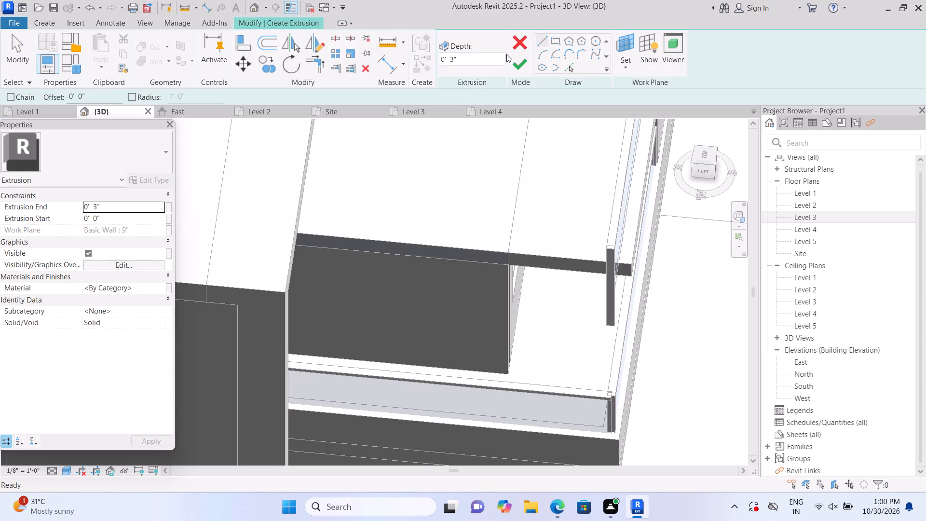
pyautogui.doubleClick(627, 61)
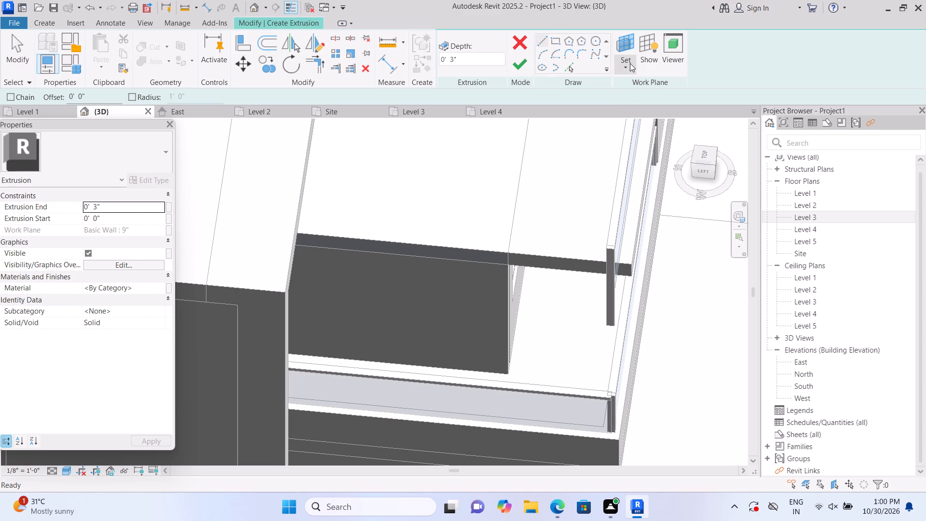
pyautogui.click(630, 63)
pyautogui.click(627, 101)
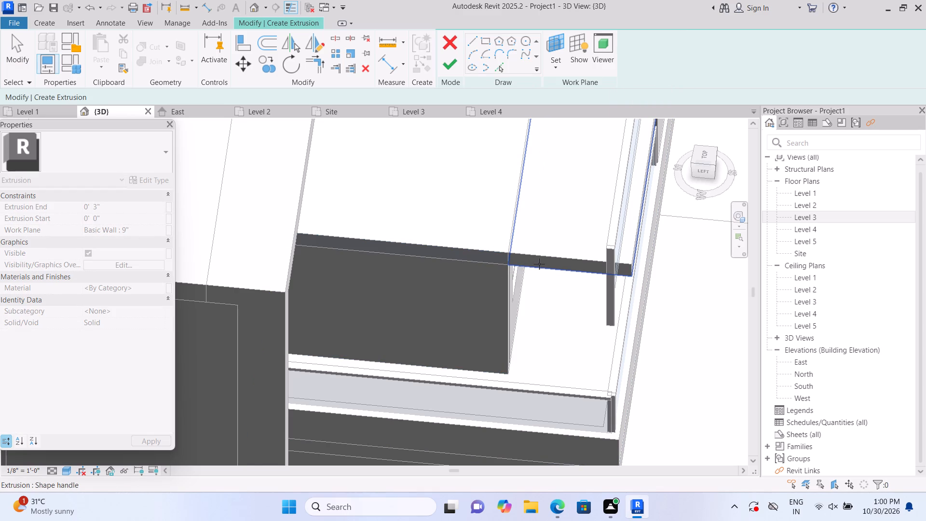
pyautogui.scroll(2, 539, 264)
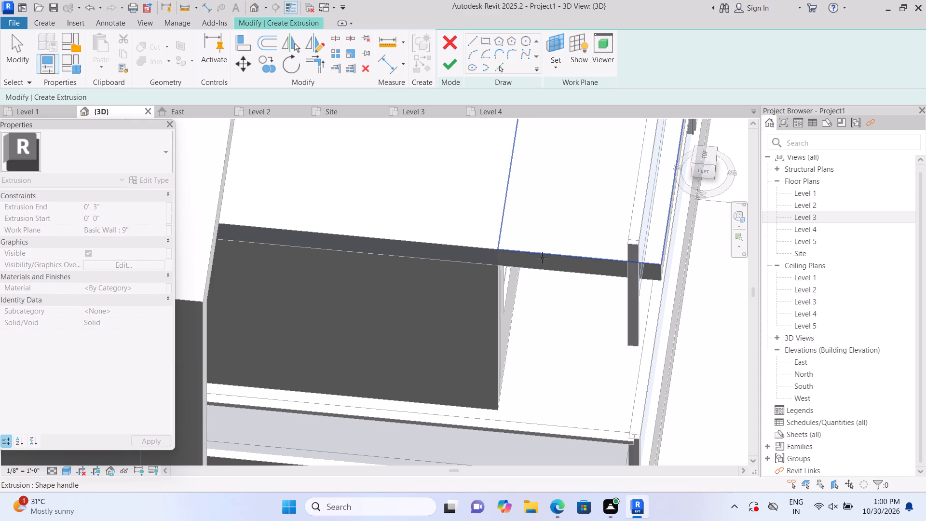
pyautogui.scroll(4, 542, 258)
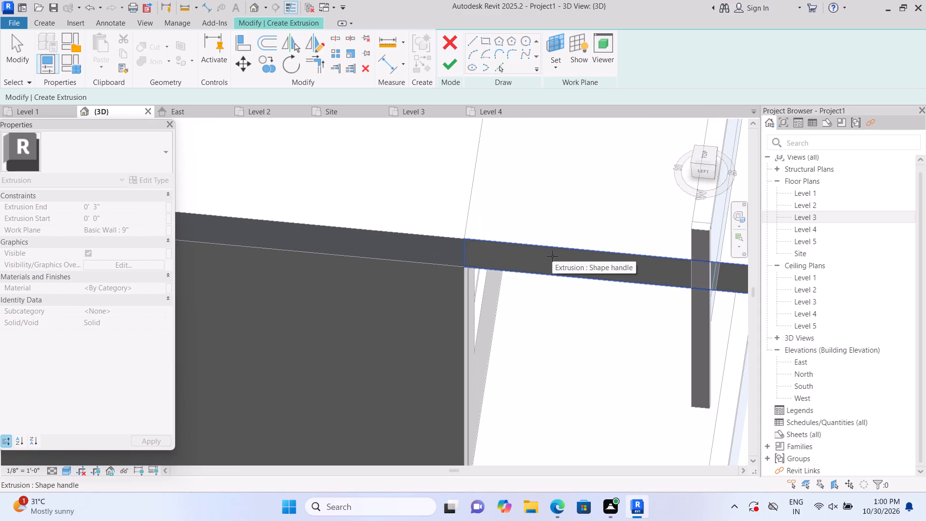
pyautogui.click(552, 256)
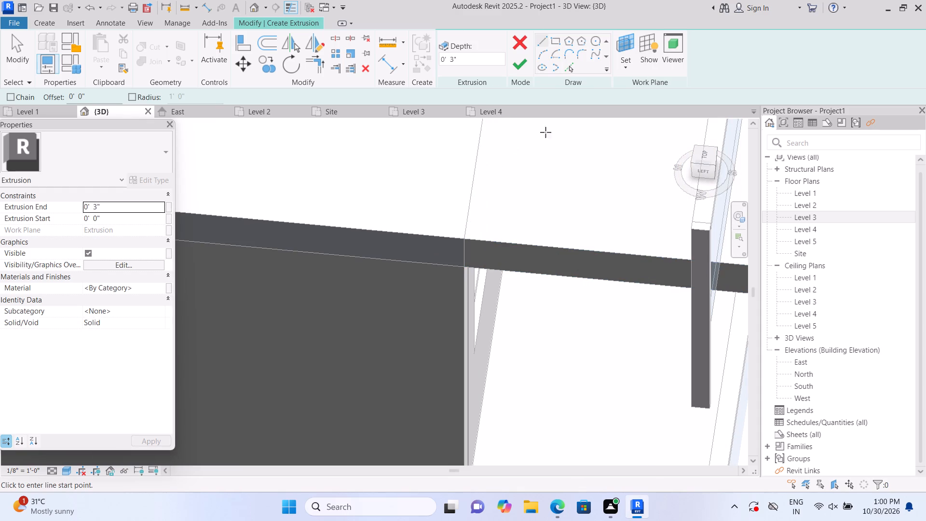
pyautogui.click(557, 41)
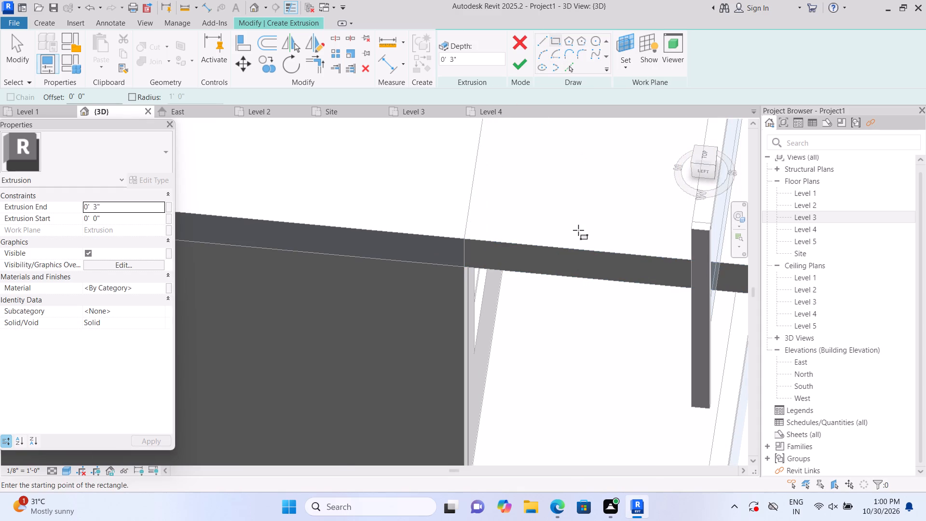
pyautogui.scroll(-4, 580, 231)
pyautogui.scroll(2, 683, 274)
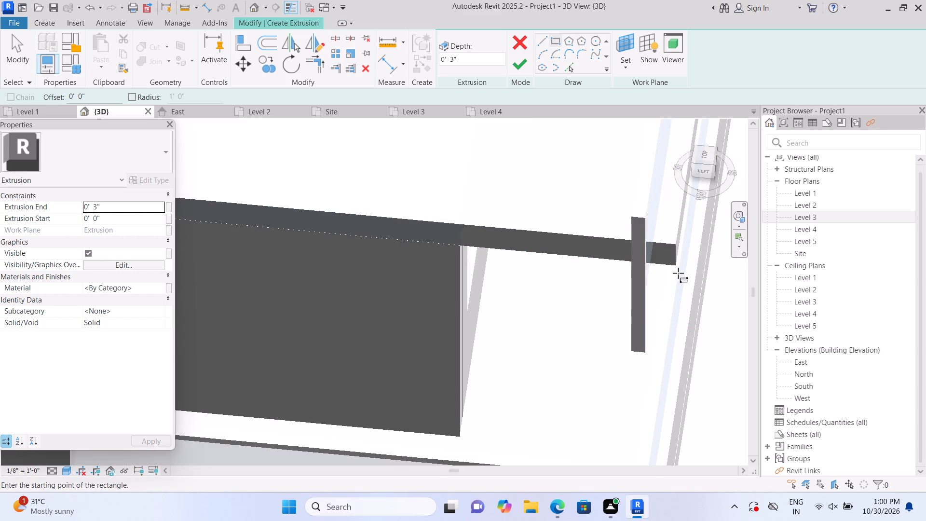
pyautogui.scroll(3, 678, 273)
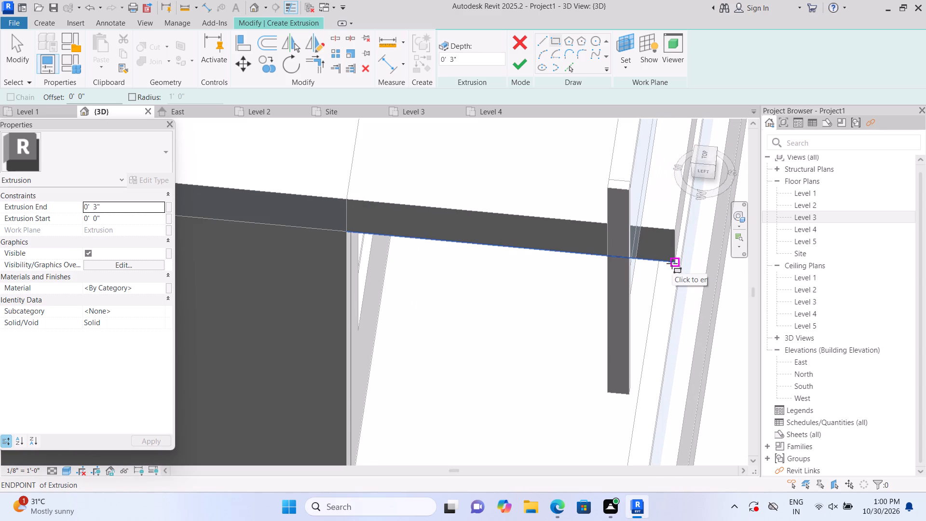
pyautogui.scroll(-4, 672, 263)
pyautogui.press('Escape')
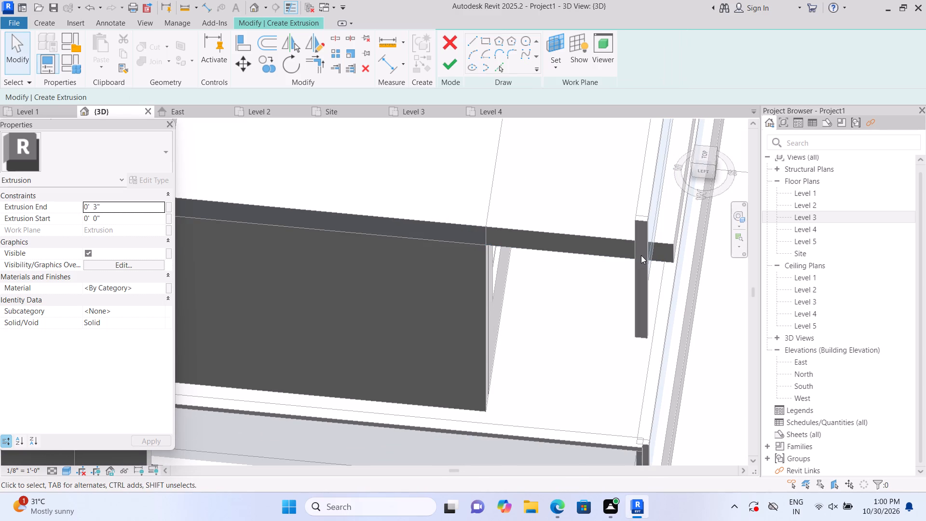
# Sketch a rectangle along the roof slab's edge, from its outer lower corner nearly to the tall wall, and finish the 0' 3" extrusion.
pyautogui.scroll(-4, 420, 211)
pyautogui.moveTo(425, 211); pyautogui.dragTo(380, 290, button='middle')
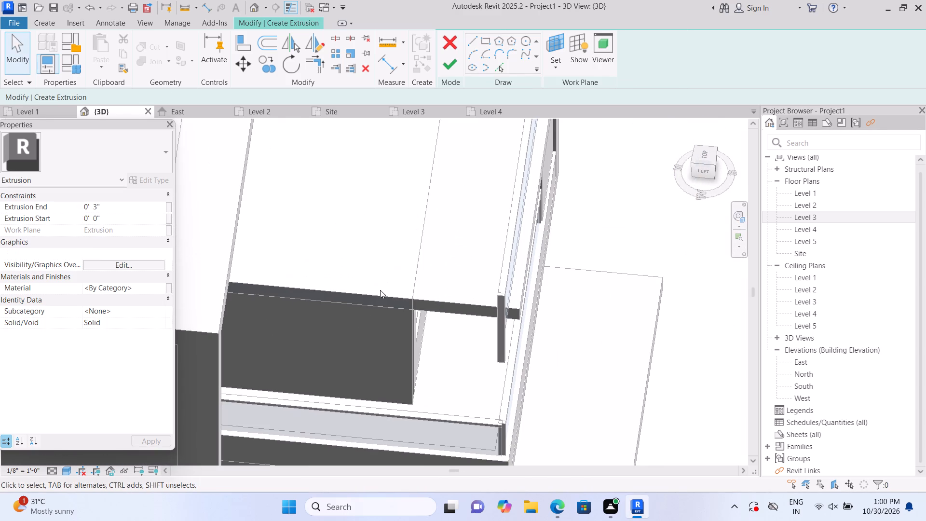
pyautogui.scroll(3, 468, 316)
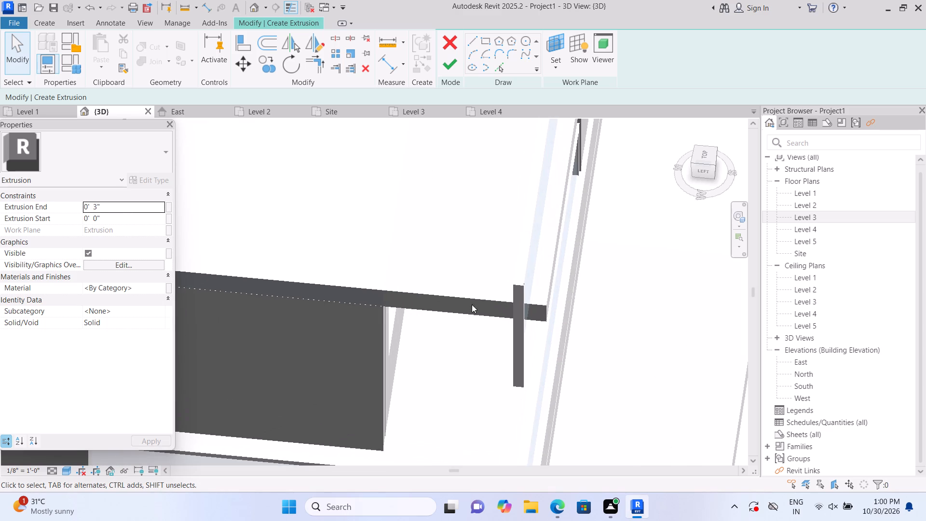
pyautogui.click(481, 35)
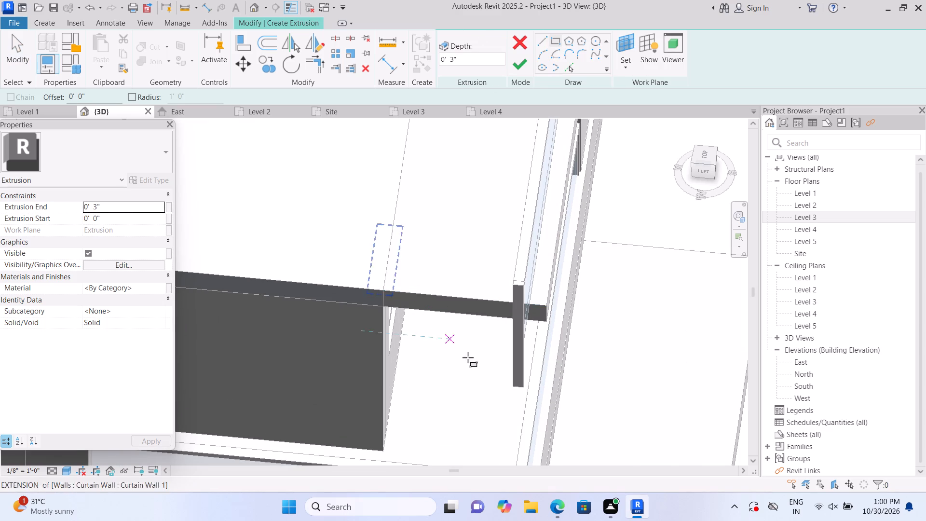
pyautogui.scroll(3, 491, 363)
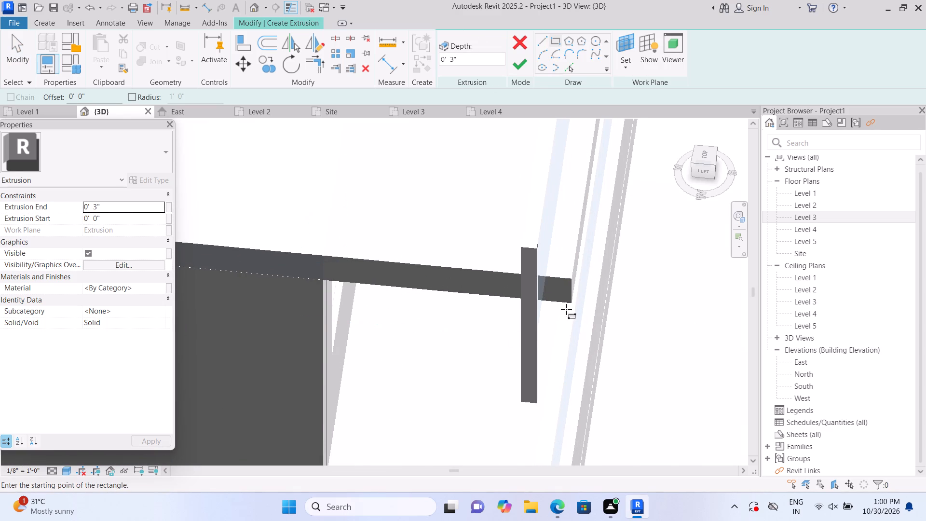
pyautogui.click(571, 303)
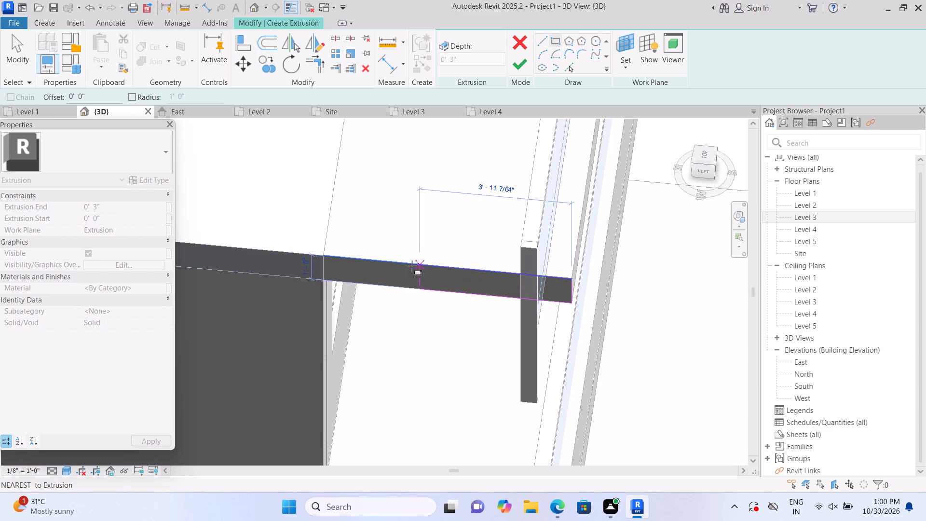
pyautogui.moveTo(323, 262); pyautogui.dragTo(477, 291, button='middle')
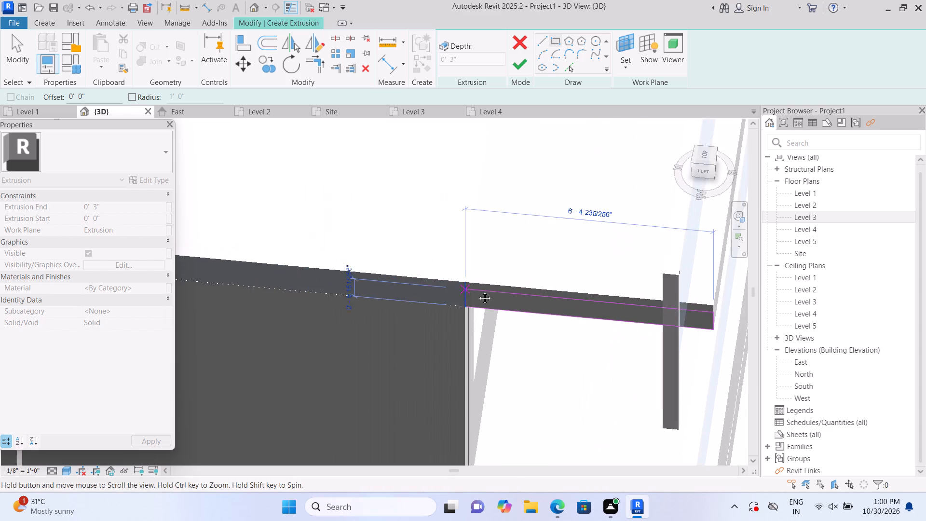
pyautogui.moveTo(477, 291); pyautogui.dragTo(627, 309, button='middle')
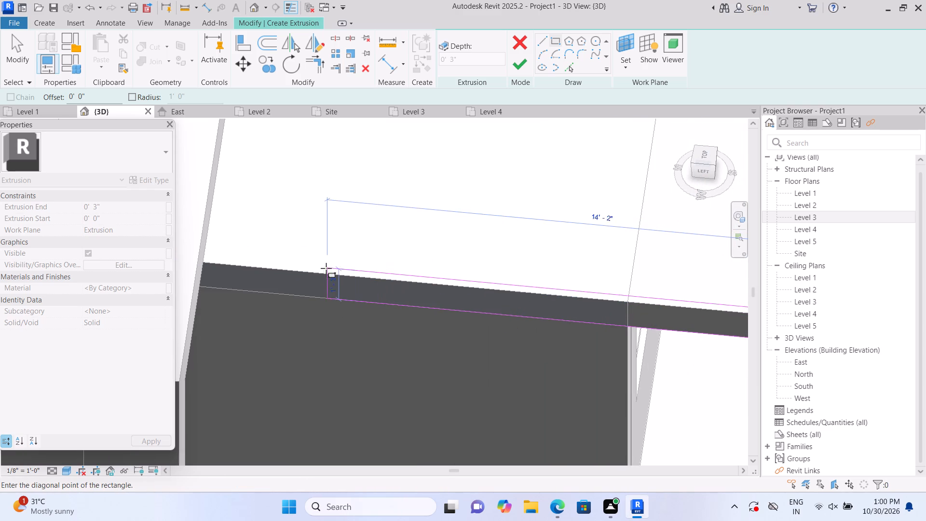
pyautogui.scroll(3, 278, 272)
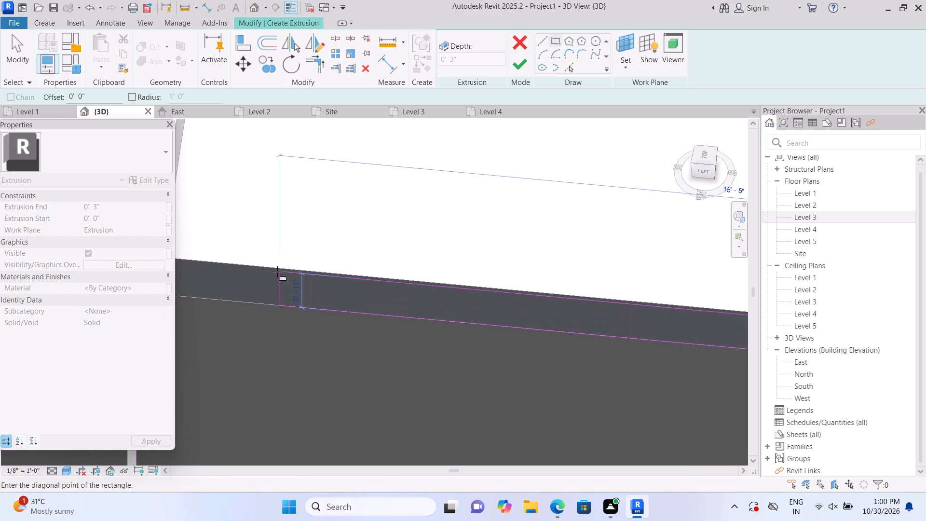
pyautogui.moveTo(279, 273); pyautogui.dragTo(424, 293, button='middle')
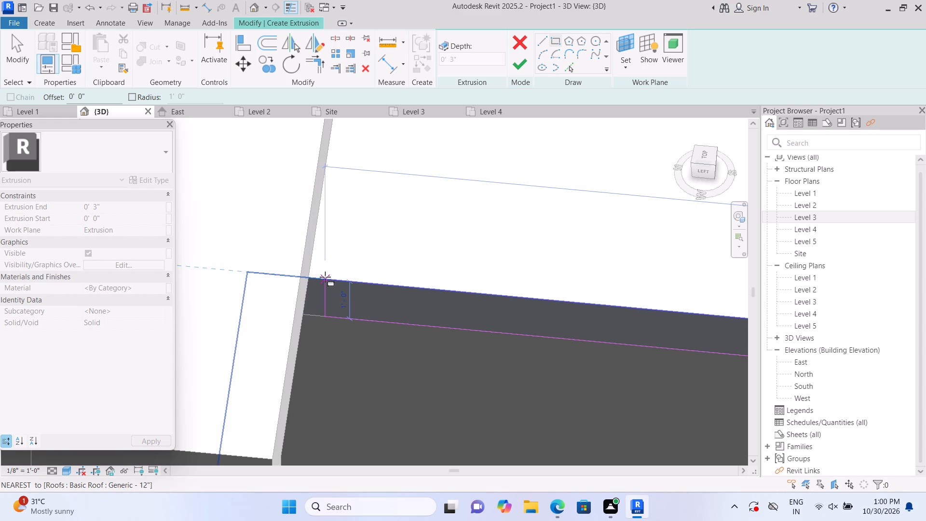
pyautogui.click(325, 277)
pyautogui.click(521, 63)
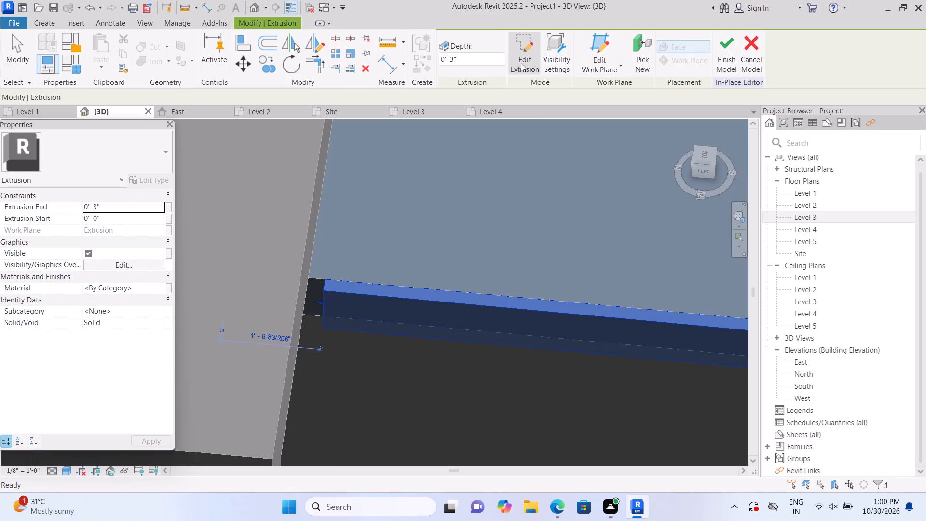
# Stretch the near-wall end of the slab-edge extrusion to close the gap at the tall dark wall.
pyautogui.scroll(-9, 522, 190)
pyautogui.keyDown('shift'); pyautogui.moveTo(592, 325); pyautogui.dragTo(497, 327, button='middle'); pyautogui.keyUp('shift')
pyautogui.moveTo(516, 251); pyautogui.dragTo(516, 265, button='middle')
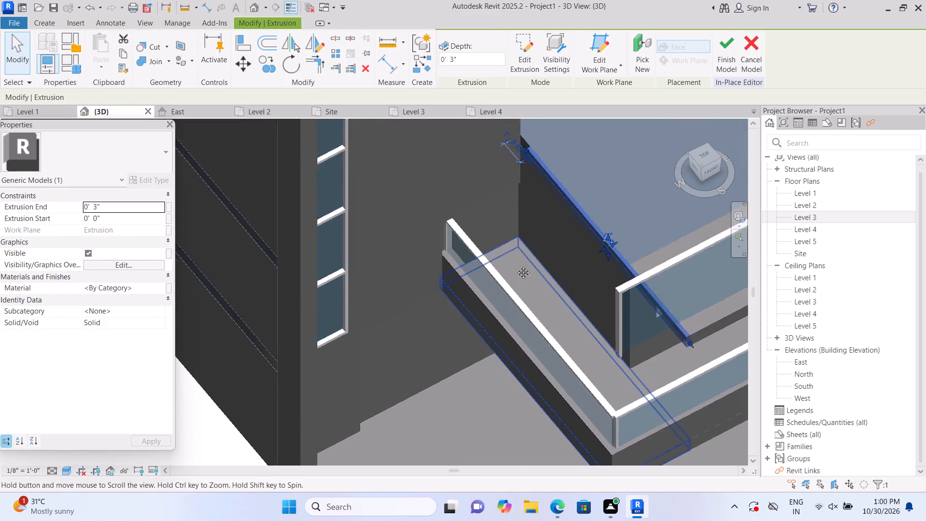
pyautogui.moveTo(516, 265); pyautogui.dragTo(464, 343, button='middle')
pyautogui.scroll(1, 496, 283)
pyautogui.scroll(4, 481, 246)
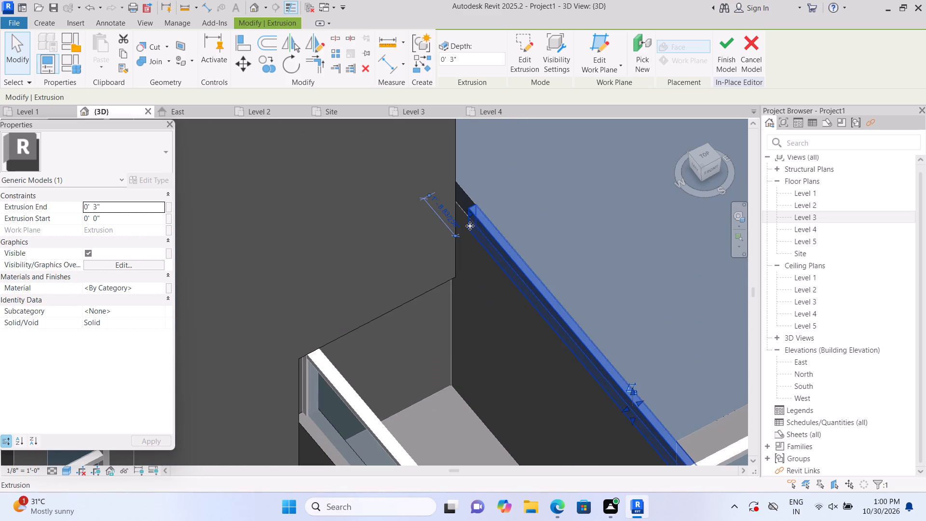
pyautogui.moveTo(470, 213); pyautogui.dragTo(455, 193)
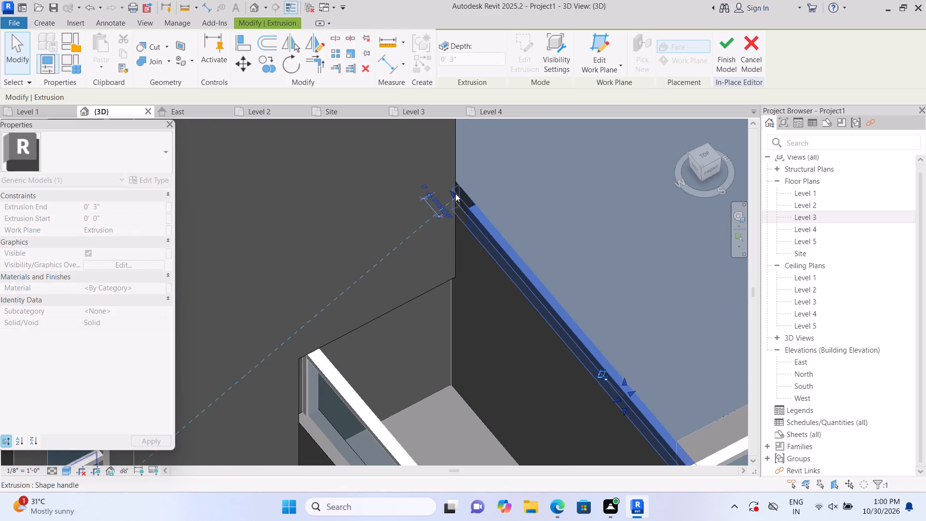
pyautogui.press('Escape')
pyautogui.moveTo(460, 250); pyautogui.dragTo(435, 324, button='middle')
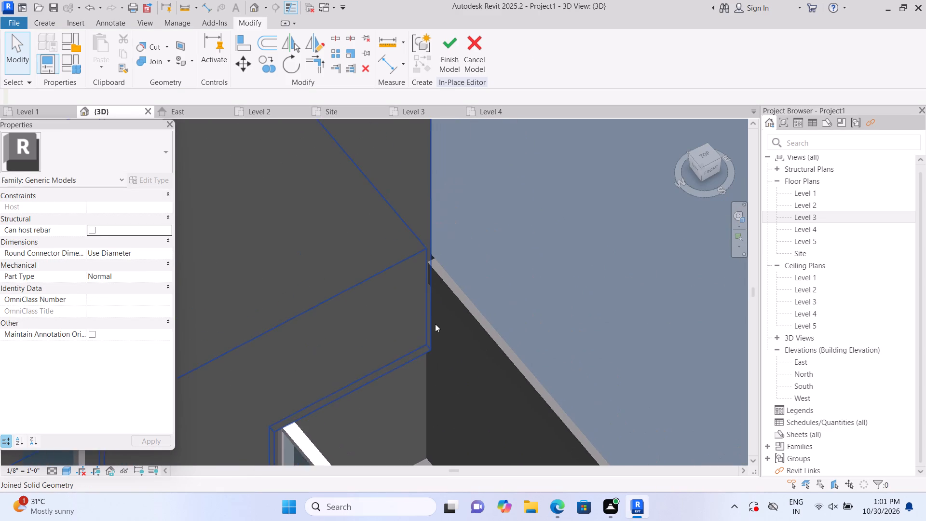
pyautogui.scroll(2, 436, 318)
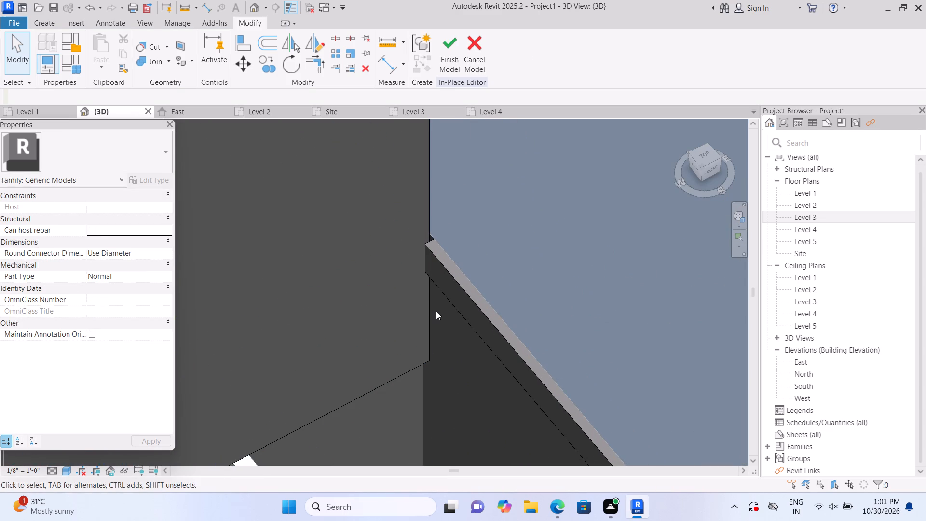
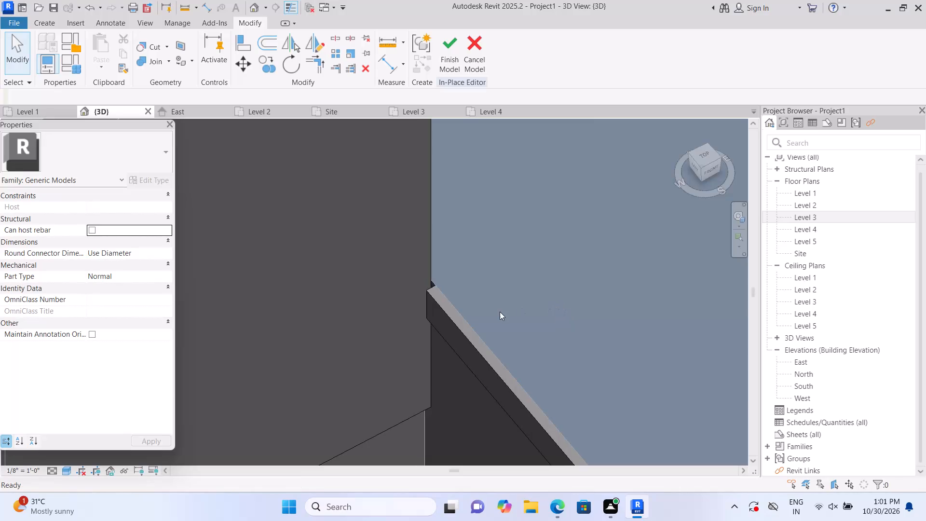
# Extend the near-wall end of the slab-edge extrusion slightly to close the remaining gap at the tall dark wall.
pyautogui.scroll(1, 497, 314)
pyautogui.moveTo(501, 303); pyautogui.dragTo(483, 214, button='middle')
pyautogui.scroll(-2, 483, 206)
pyautogui.scroll(-3, 549, 230)
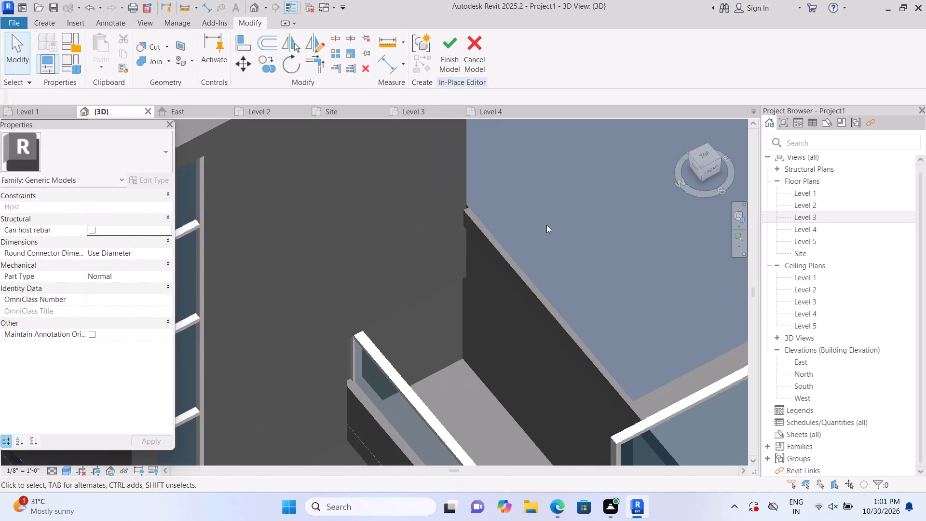
pyautogui.moveTo(537, 232); pyautogui.dragTo(412, 273, button='middle')
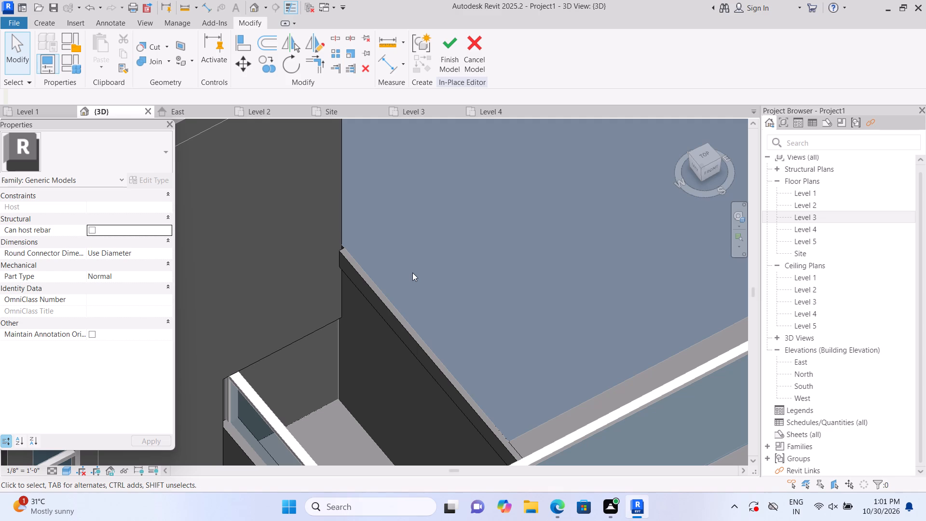
pyautogui.scroll(-5, 468, 290)
pyautogui.scroll(-1, 411, 352)
pyautogui.scroll(8, 418, 353)
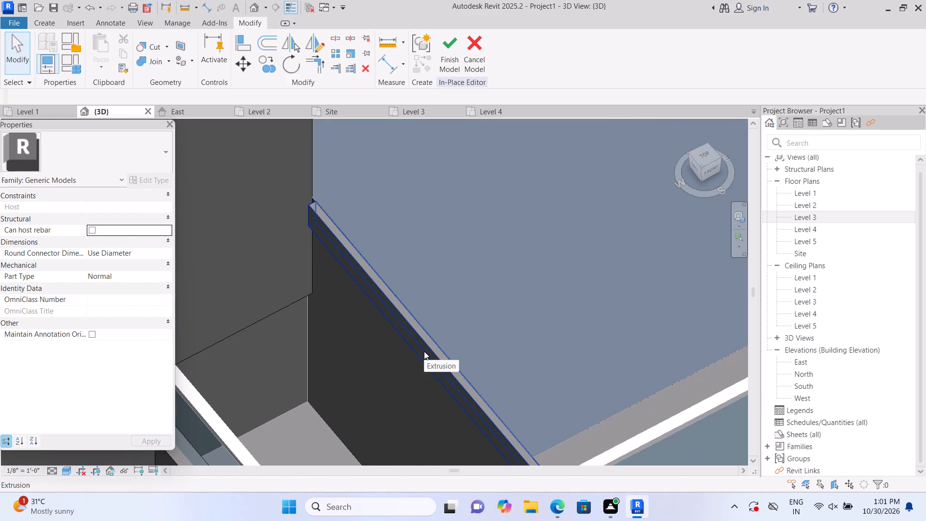
pyautogui.scroll(-5, 424, 351)
pyautogui.scroll(1, 402, 361)
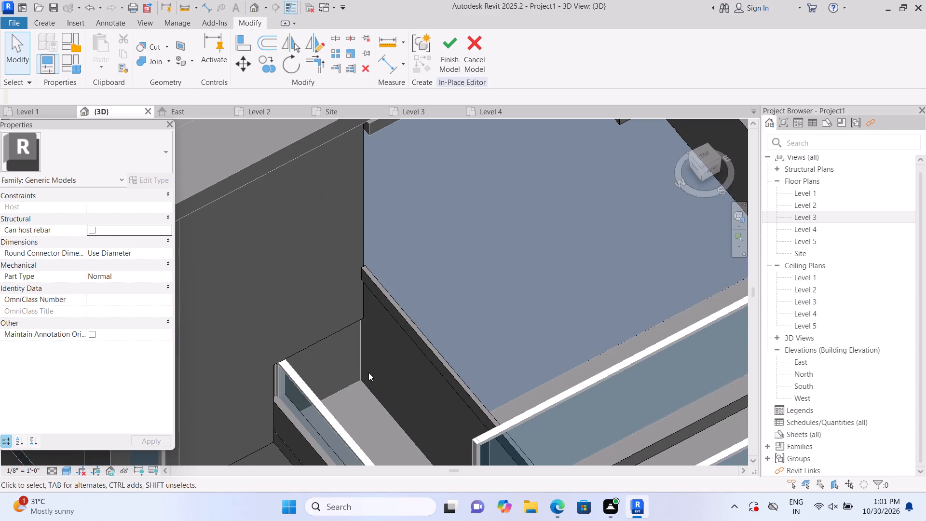
pyautogui.keyDown('shift'); pyautogui.moveTo(376, 381); pyautogui.dragTo(414, 401, button='middle'); pyautogui.keyUp('shift')
pyautogui.scroll(1, 224, 244)
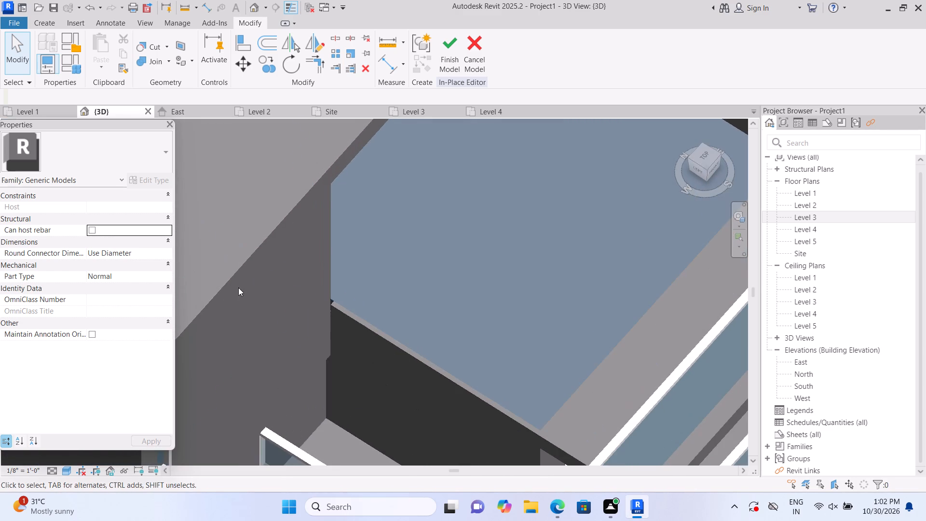
pyautogui.scroll(4, 345, 418)
pyautogui.scroll(1, 366, 293)
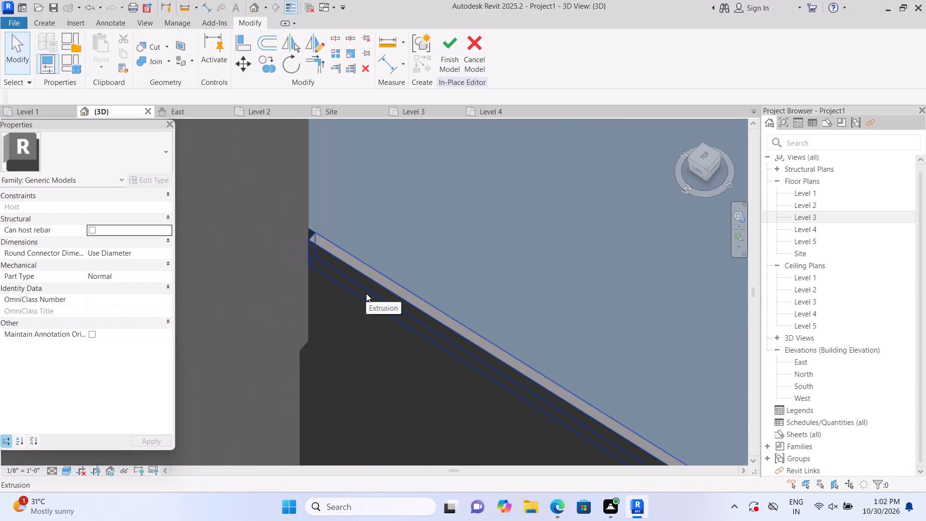
pyautogui.scroll(1, 366, 293)
pyautogui.click(366, 293)
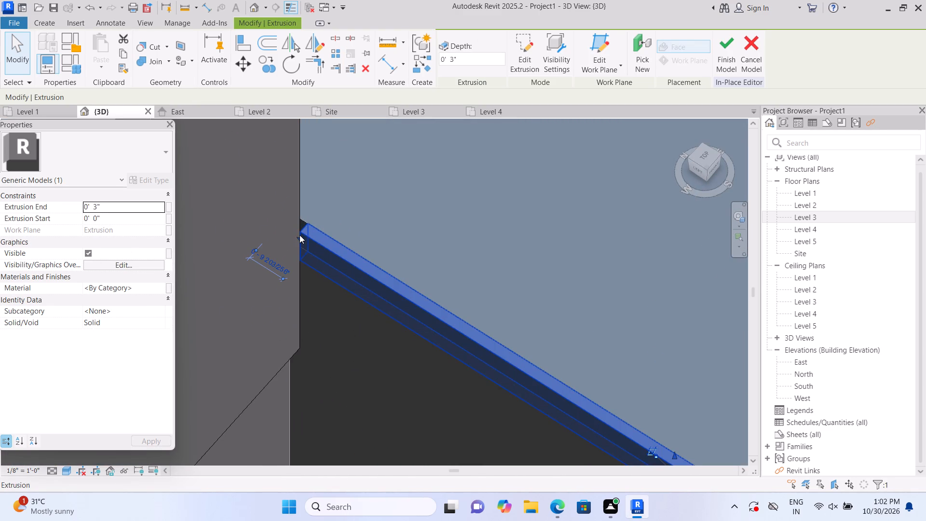
pyautogui.click(300, 238)
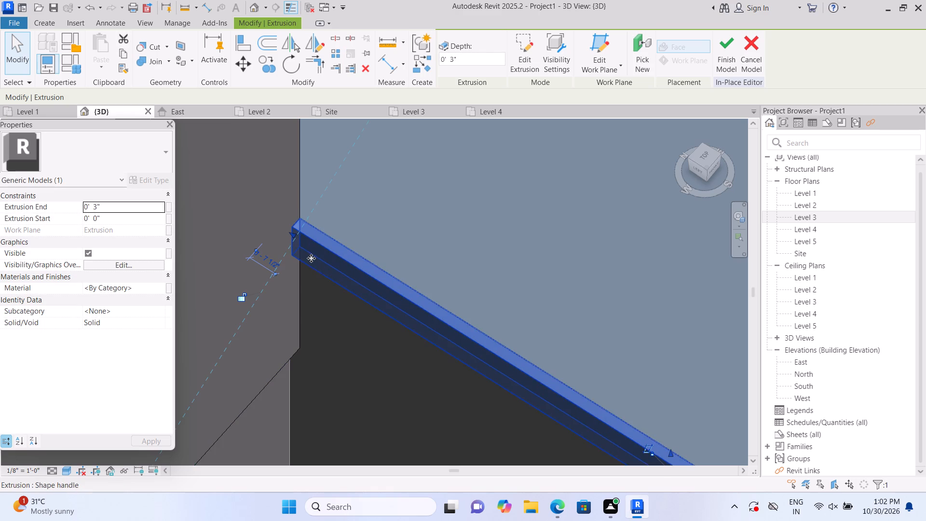
pyautogui.press('Escape')
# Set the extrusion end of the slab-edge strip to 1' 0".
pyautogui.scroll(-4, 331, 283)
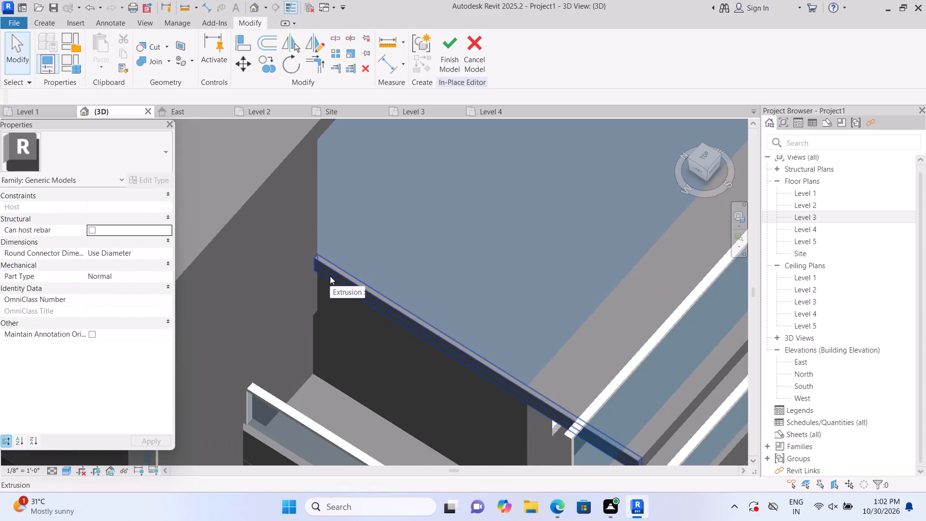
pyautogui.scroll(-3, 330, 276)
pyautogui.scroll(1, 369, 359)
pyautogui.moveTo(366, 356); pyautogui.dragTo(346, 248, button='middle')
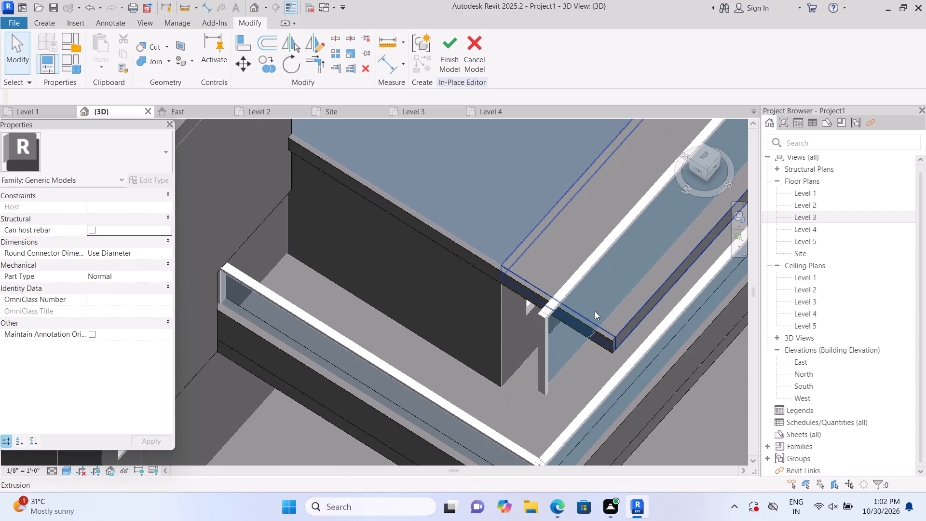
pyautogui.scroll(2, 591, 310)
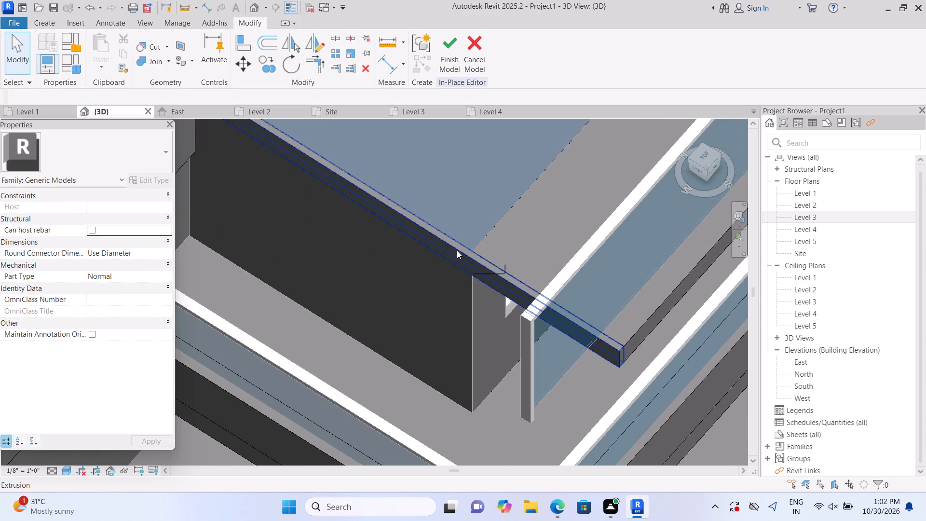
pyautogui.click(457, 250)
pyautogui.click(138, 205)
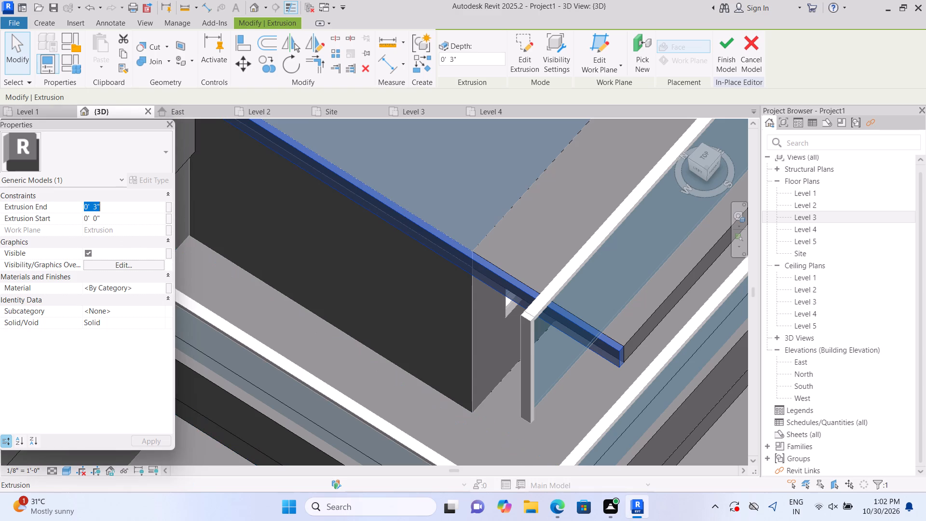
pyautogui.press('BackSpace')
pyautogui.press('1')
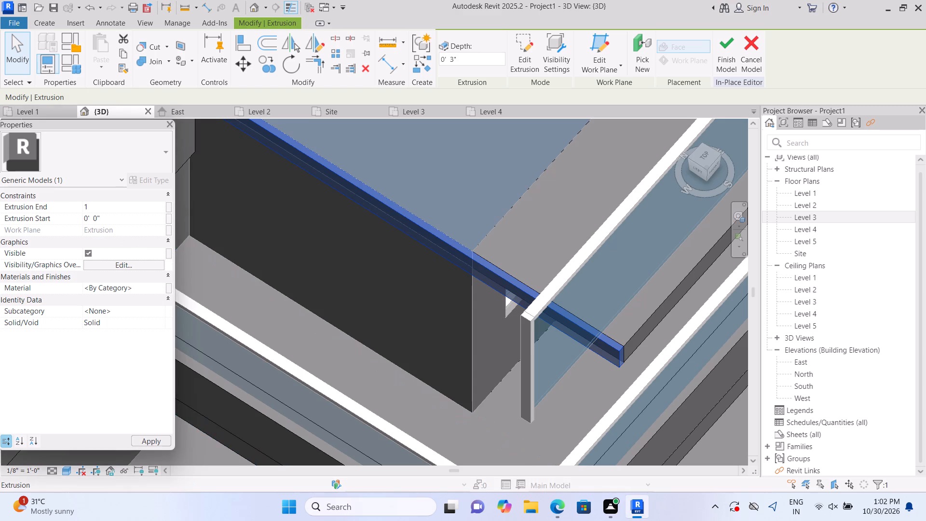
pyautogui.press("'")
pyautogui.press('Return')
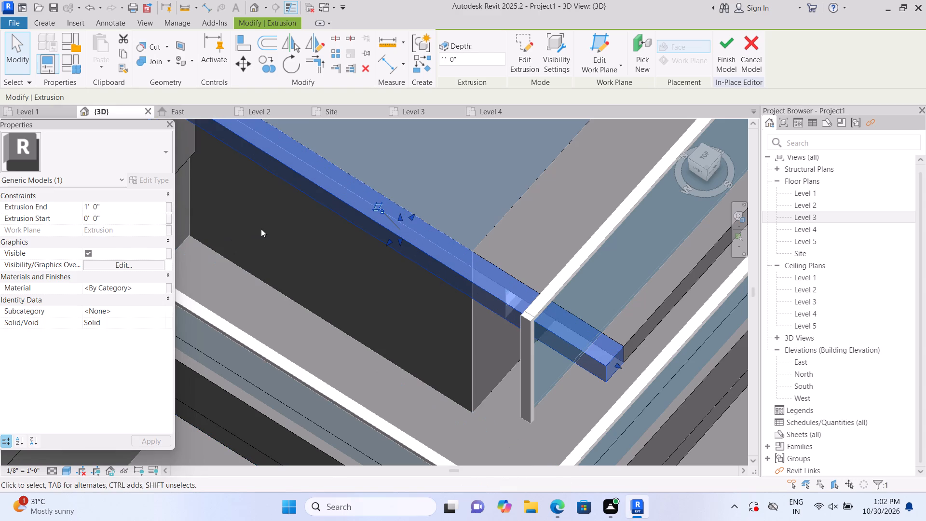
# Stretch the slab-edge strip's outer face over the balcony to just past 4' 7" deep, near the line of the lower railing.
pyautogui.scroll(-3, 261, 229)
pyautogui.scroll(1, 263, 228)
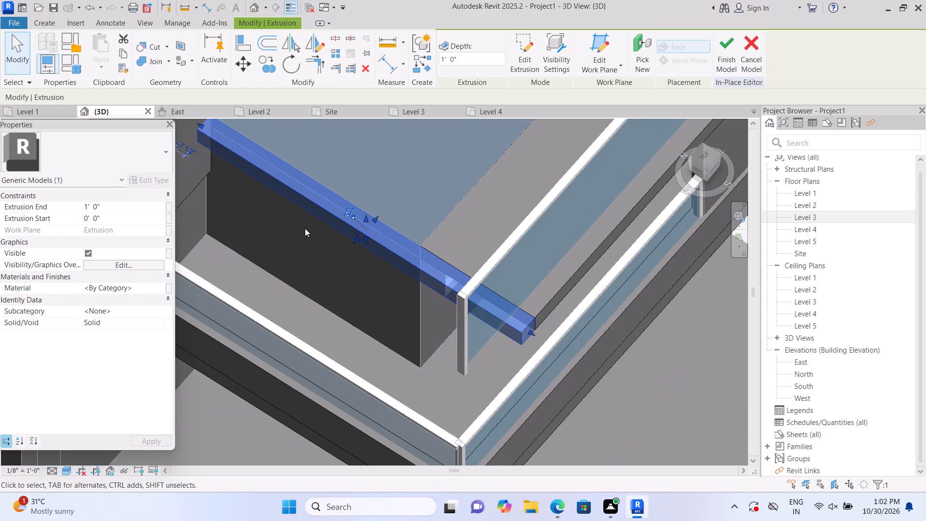
pyautogui.moveTo(357, 238); pyautogui.dragTo(350, 243)
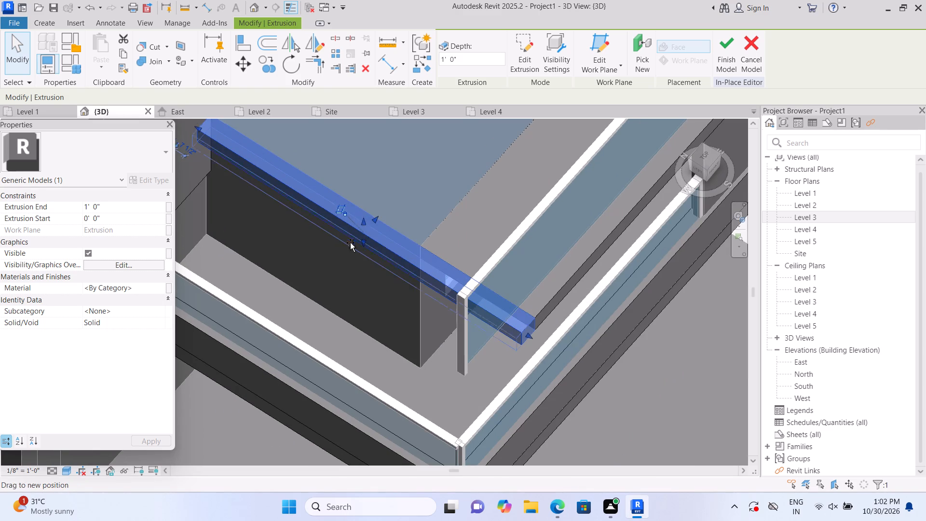
pyautogui.moveTo(350, 243); pyautogui.dragTo(306, 270)
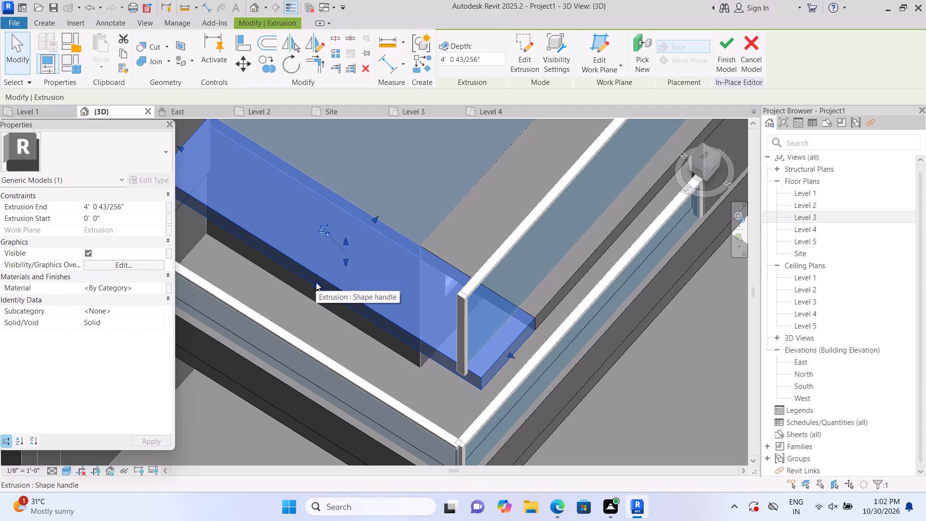
pyautogui.moveTo(316, 282); pyautogui.dragTo(309, 288)
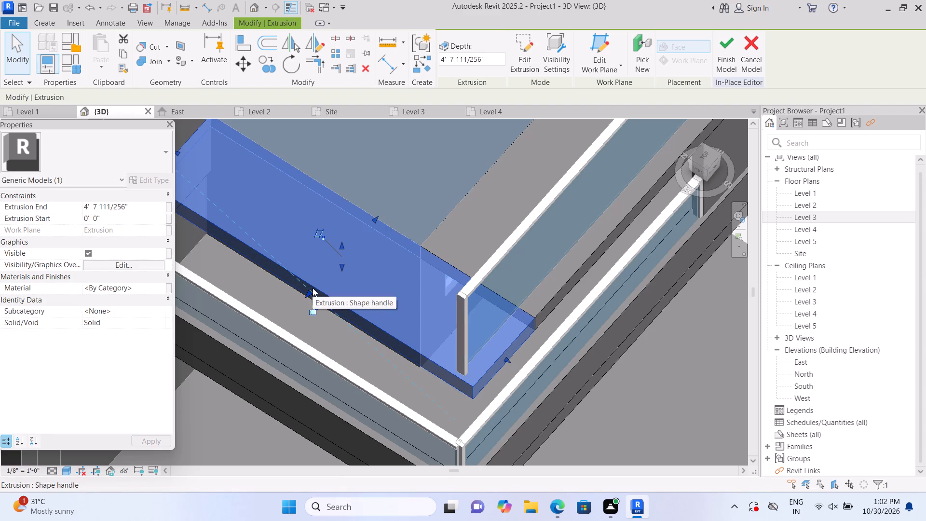
pyautogui.press('Escape')
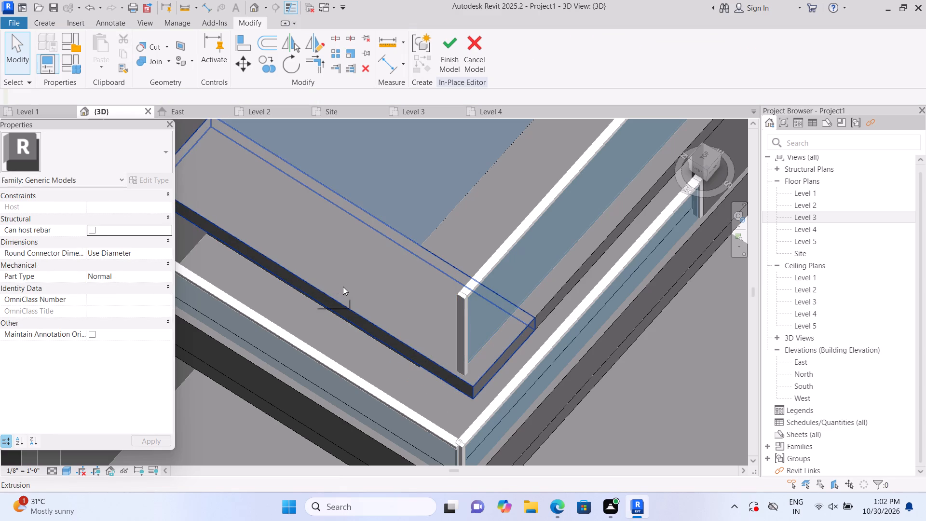
pyautogui.click(340, 295)
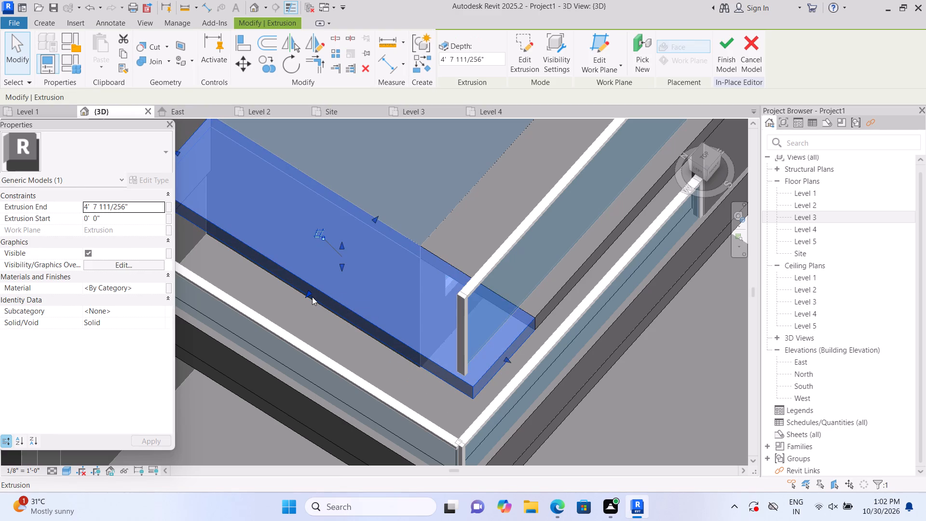
pyautogui.moveTo(309, 293); pyautogui.dragTo(304, 297)
pyautogui.press('Escape')
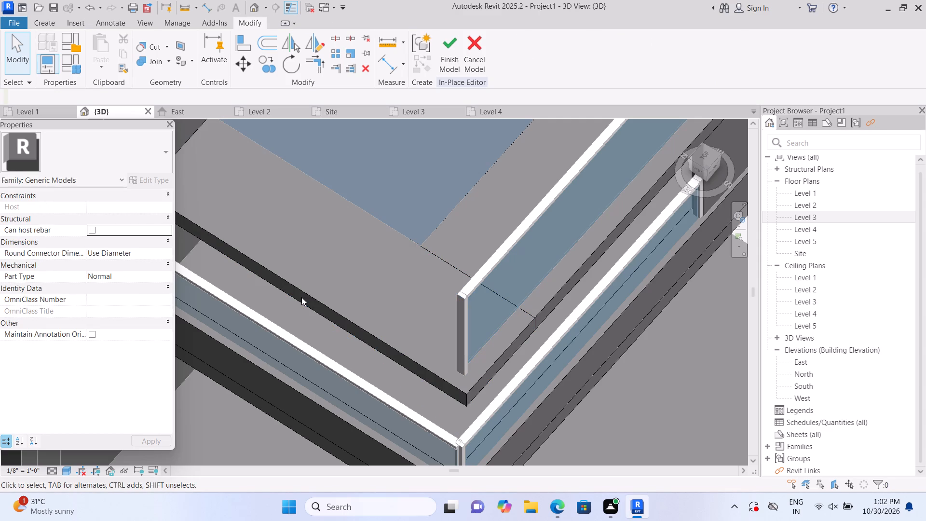
# Join the widened slab-edge extrusion with the adjoining roof slab extrusion that carries the upper glass railing.
pyautogui.scroll(-3, 319, 288)
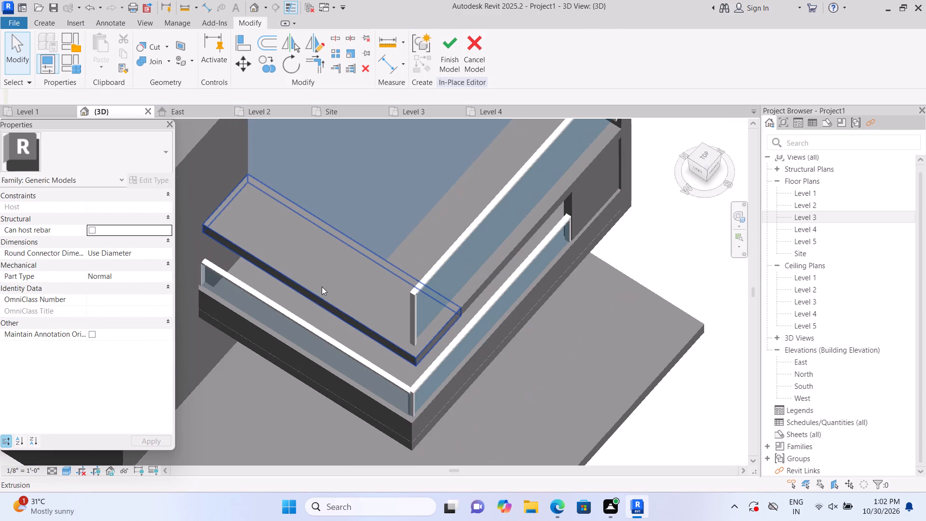
pyautogui.click(170, 63)
pyautogui.click(174, 83)
pyautogui.click(307, 230)
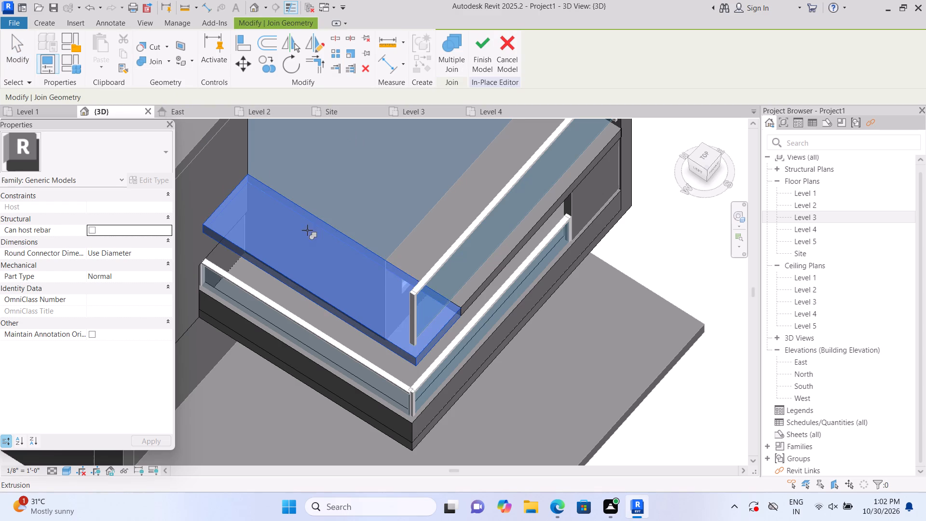
pyautogui.click(420, 233)
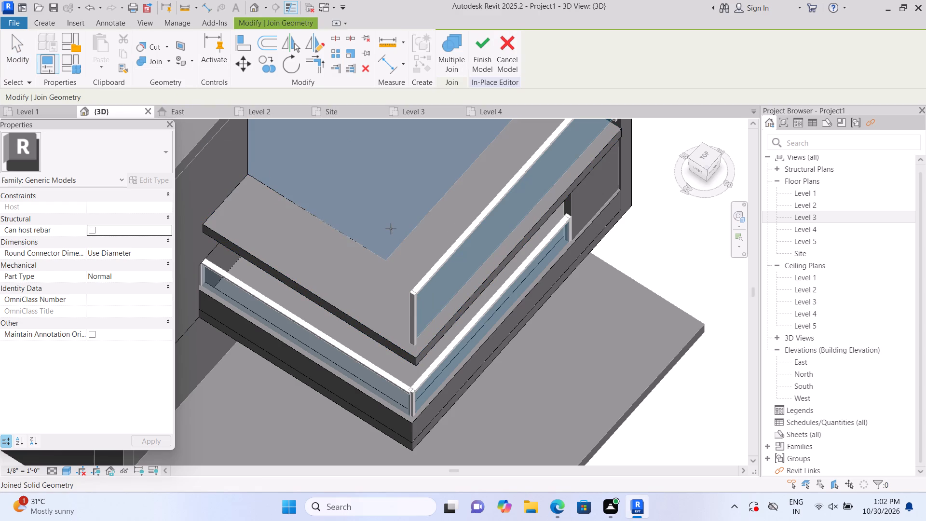
# Open the Level 3 floor plan and examine the outline of the extended slab around the balcony corner.
pyautogui.scroll(-2, 682, 262)
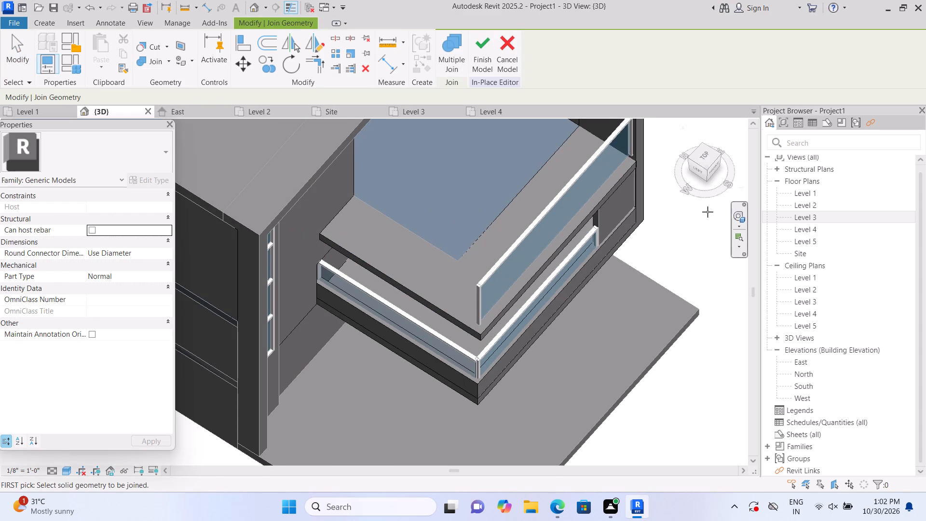
pyautogui.doubleClick(805, 217)
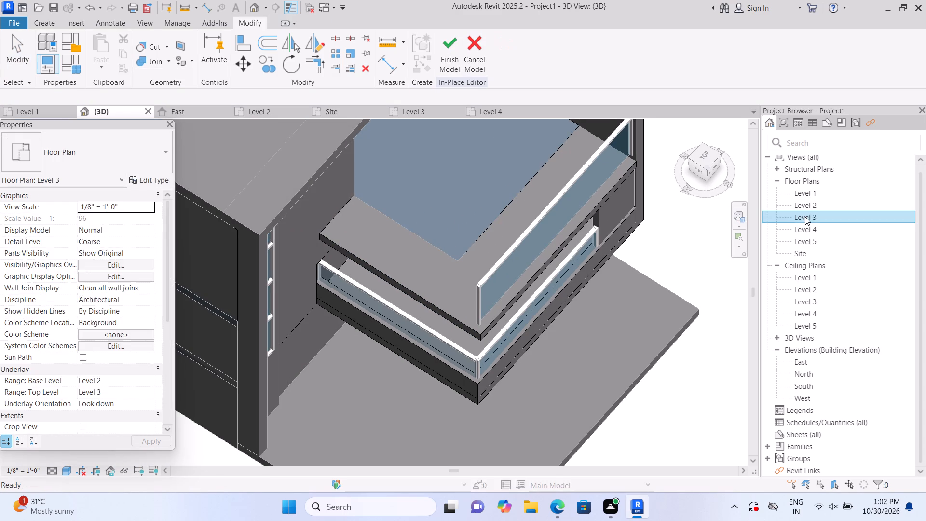
pyautogui.scroll(-2, 686, 281)
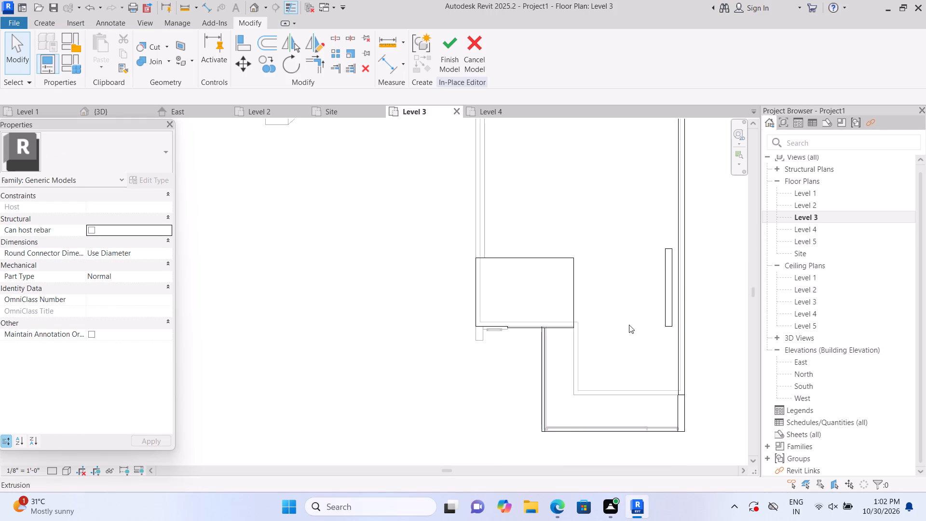
pyautogui.scroll(1, 662, 325)
pyautogui.moveTo(661, 325); pyautogui.dragTo(583, 246, button='middle')
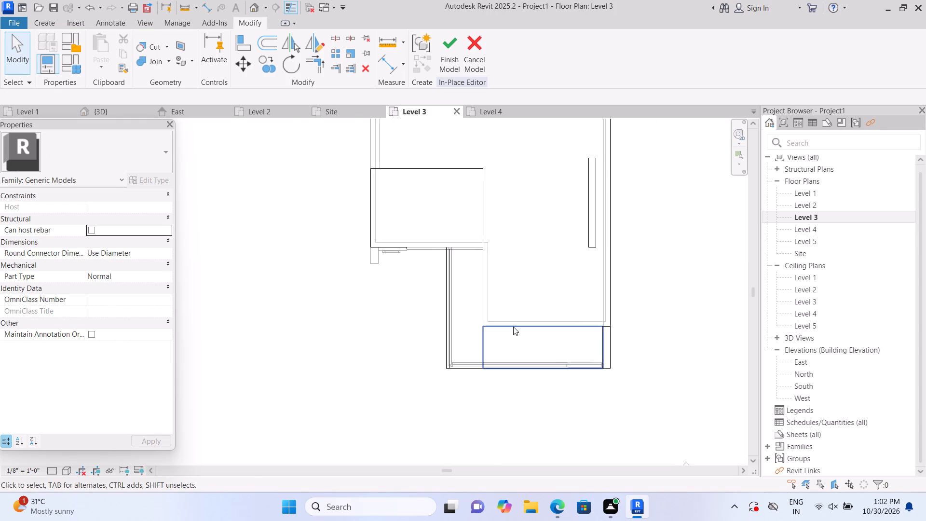
pyautogui.scroll(2, 513, 327)
pyautogui.scroll(2, 460, 333)
pyautogui.scroll(2, 327, 348)
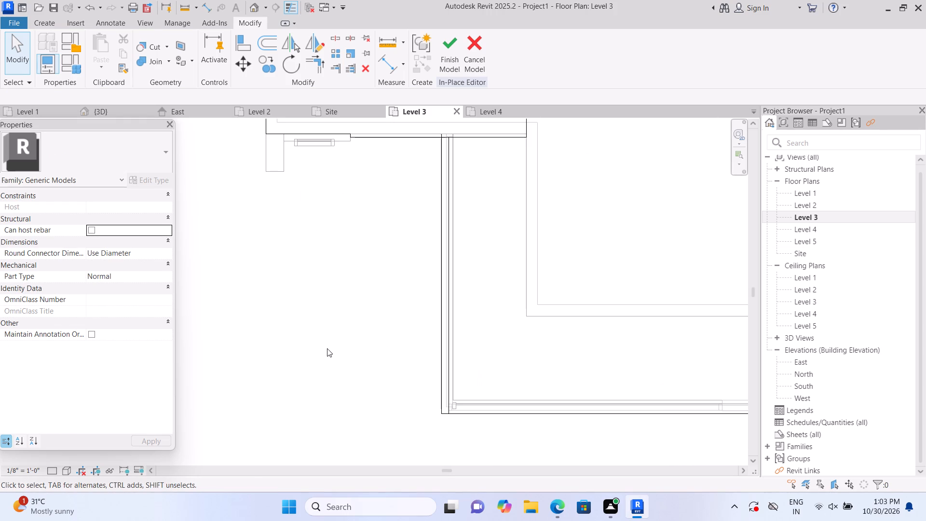
pyautogui.scroll(-3, 327, 348)
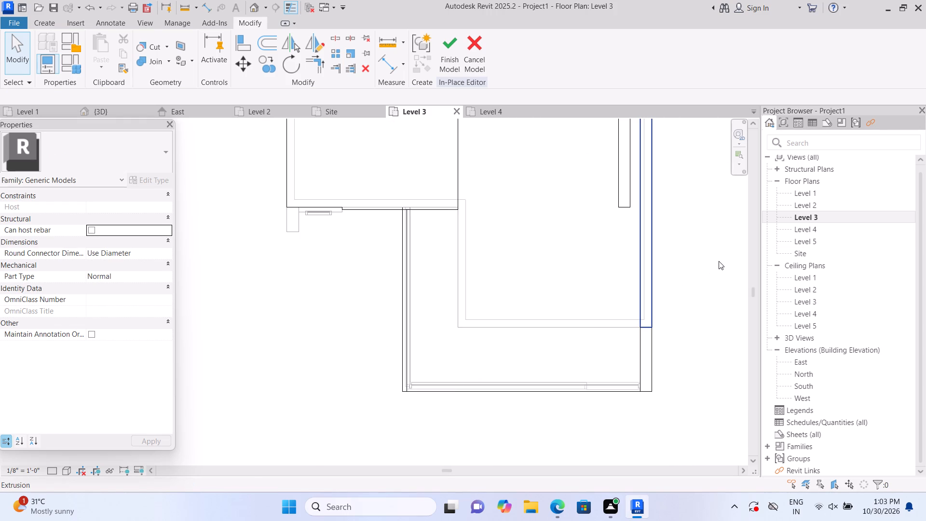
pyautogui.scroll(-3, 716, 264)
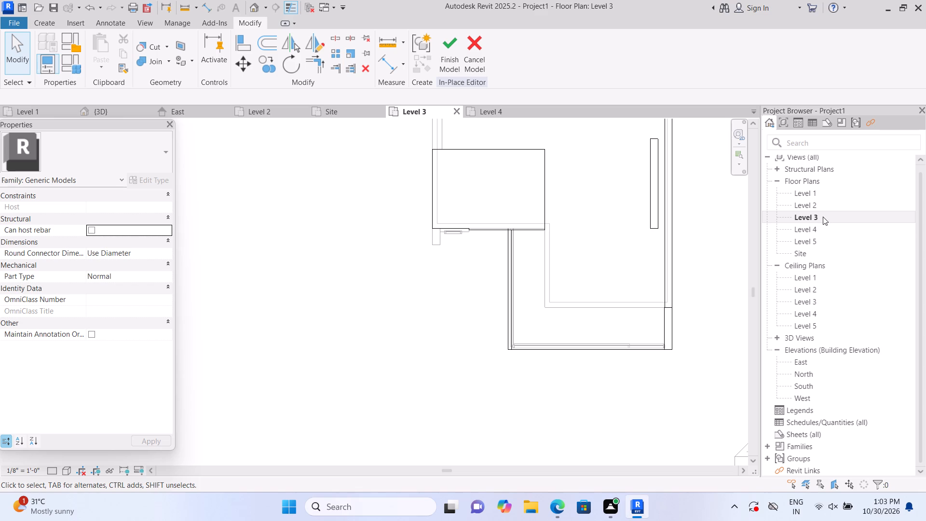
# Open the Level 2 floor plan and examine the balcony outline and the walls beside it.
pyautogui.doubleClick(823, 206)
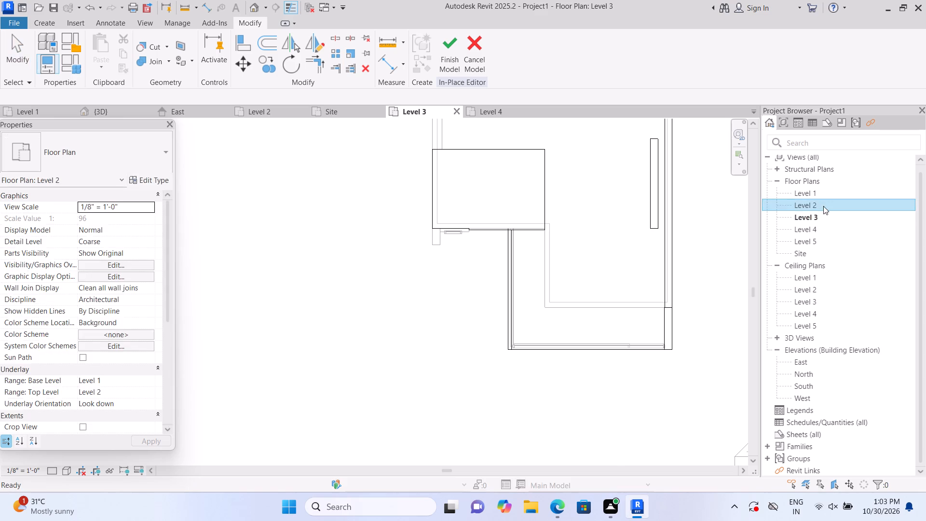
pyautogui.scroll(-4, 721, 286)
pyautogui.scroll(1, 710, 316)
pyautogui.moveTo(707, 315); pyautogui.dragTo(662, 282, button='middle')
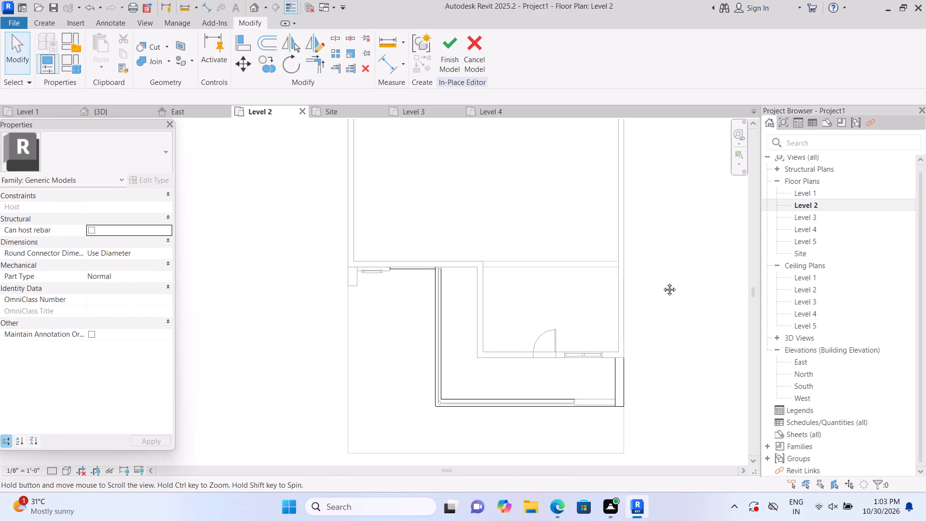
pyautogui.moveTo(662, 282); pyautogui.dragTo(652, 269, button='middle')
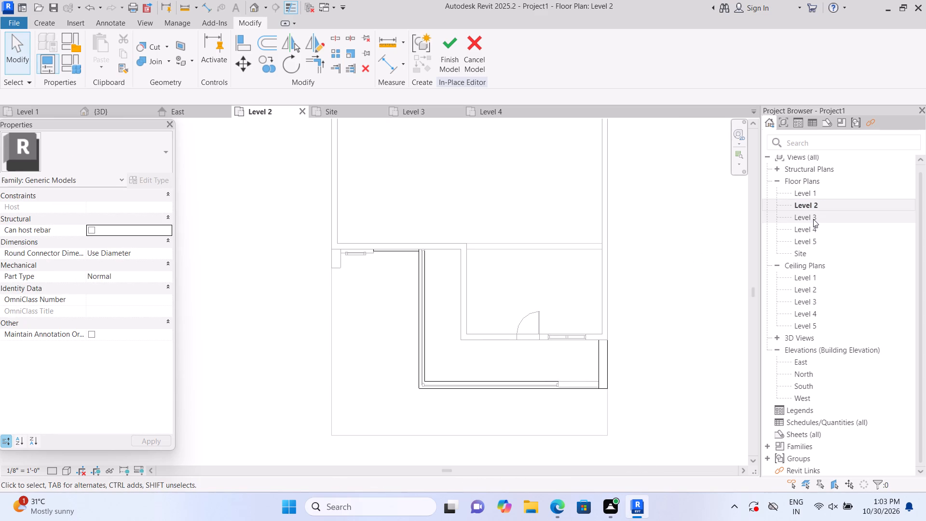
# Return to the Level 3 floor plan and examine the balcony corner and the overall building outline.
pyautogui.doubleClick(813, 219)
pyautogui.scroll(-3, 451, 402)
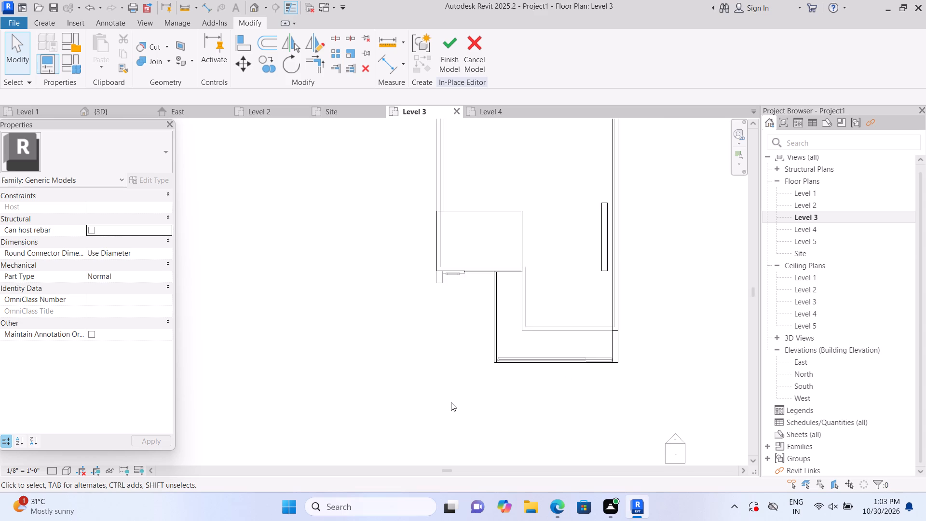
pyautogui.scroll(1, 450, 402)
pyautogui.moveTo(395, 394); pyautogui.dragTo(356, 386, button='middle')
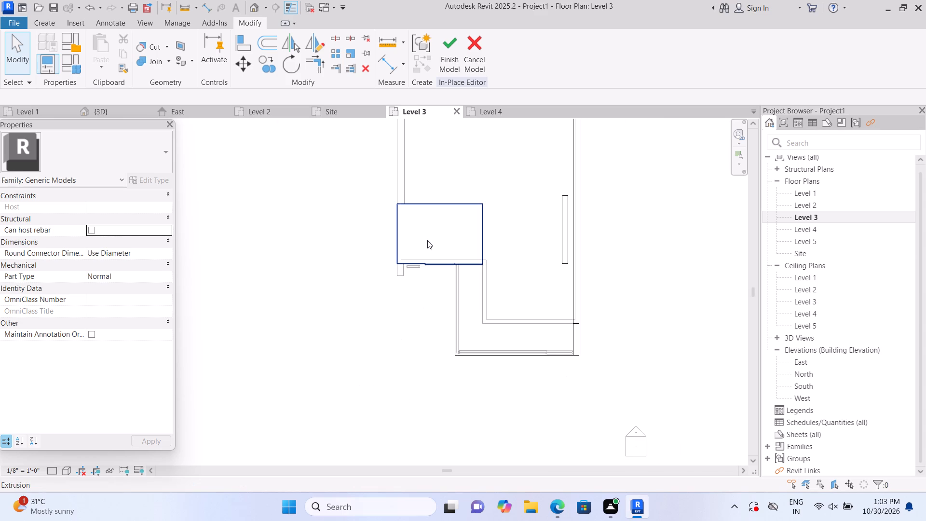
pyautogui.scroll(2, 496, 424)
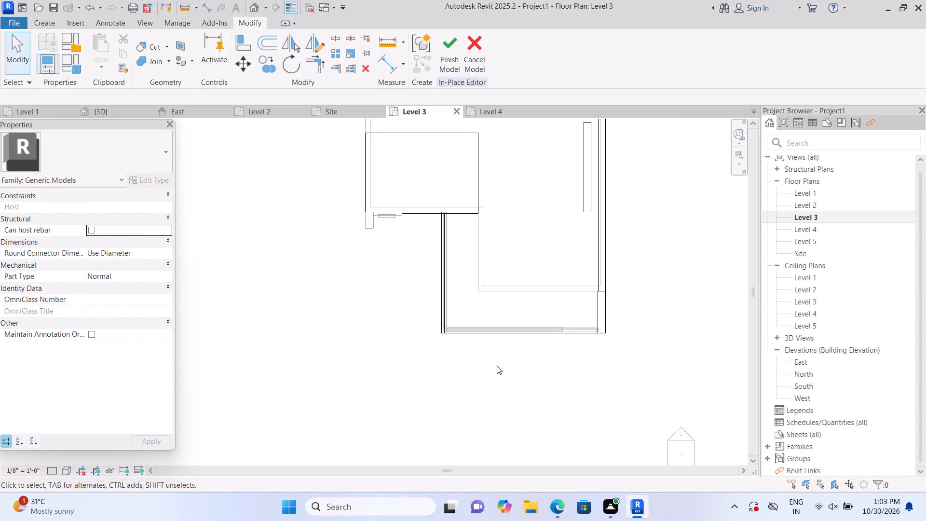
pyautogui.scroll(3, 497, 366)
pyautogui.moveTo(496, 371); pyautogui.dragTo(491, 410, button='middle')
pyautogui.scroll(-3, 491, 410)
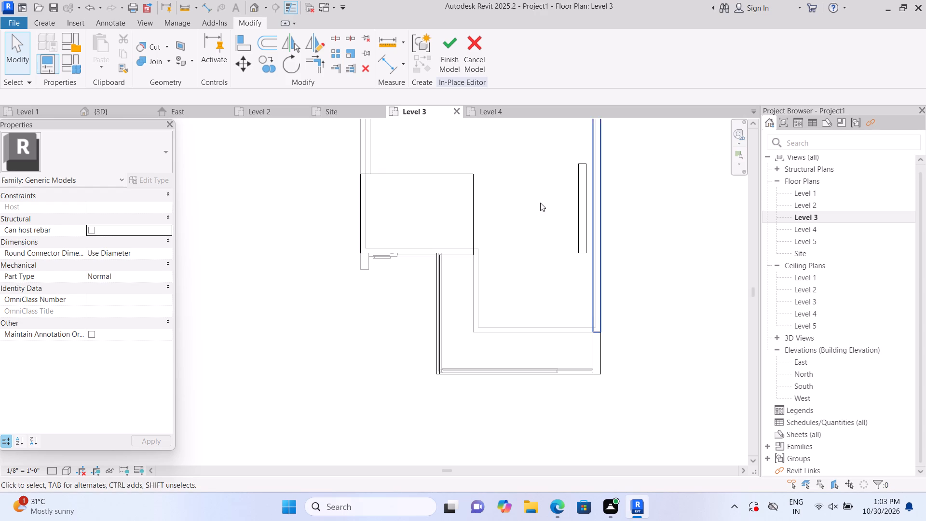
pyautogui.scroll(-4, 548, 206)
pyautogui.moveTo(636, 191); pyautogui.dragTo(578, 266, button='middle')
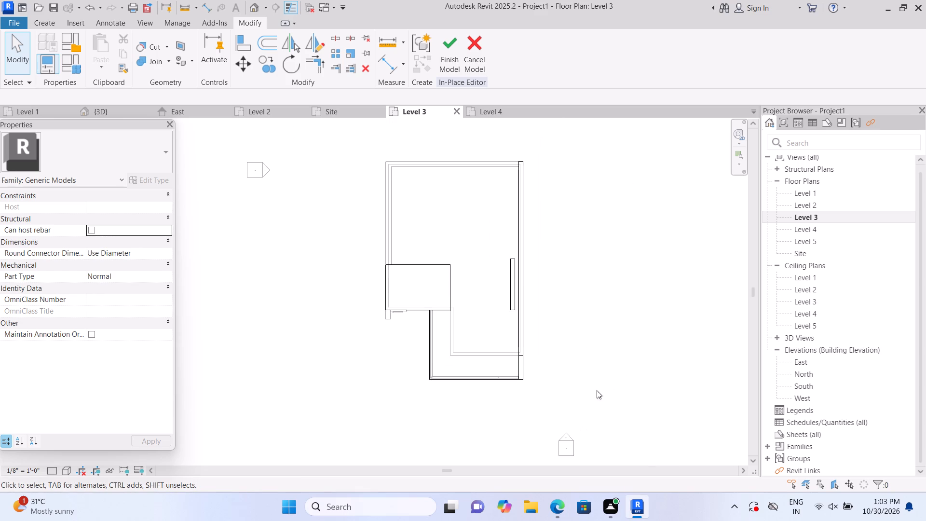
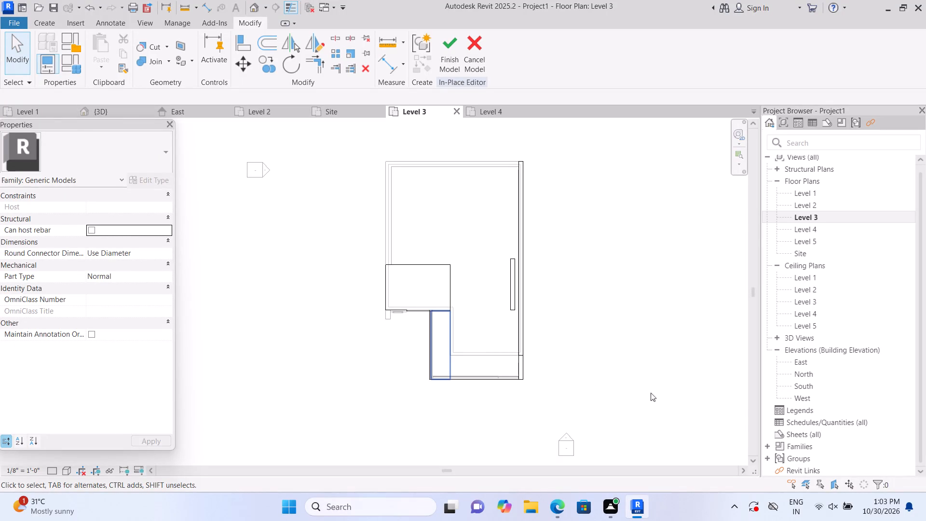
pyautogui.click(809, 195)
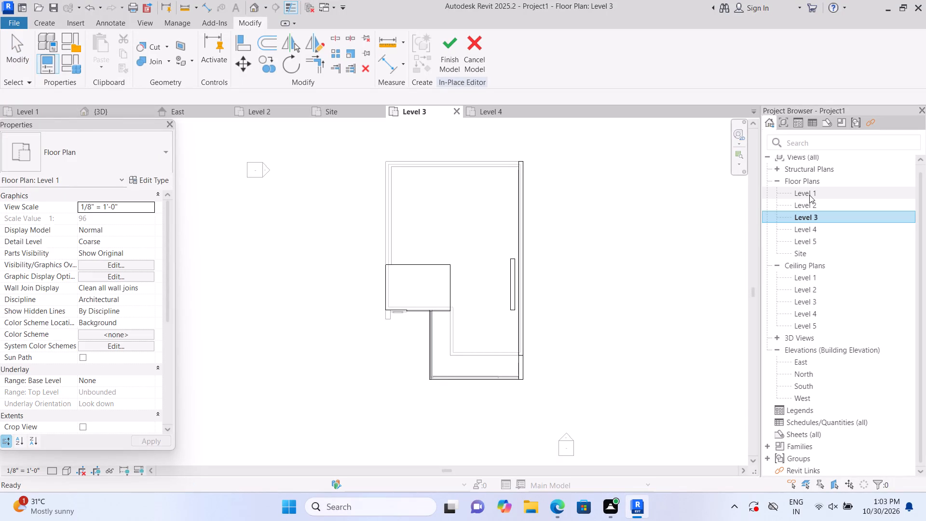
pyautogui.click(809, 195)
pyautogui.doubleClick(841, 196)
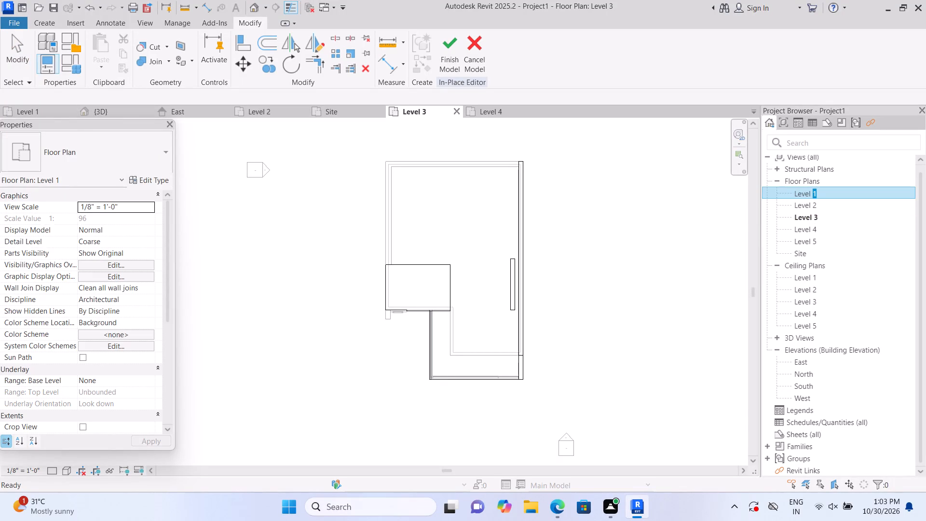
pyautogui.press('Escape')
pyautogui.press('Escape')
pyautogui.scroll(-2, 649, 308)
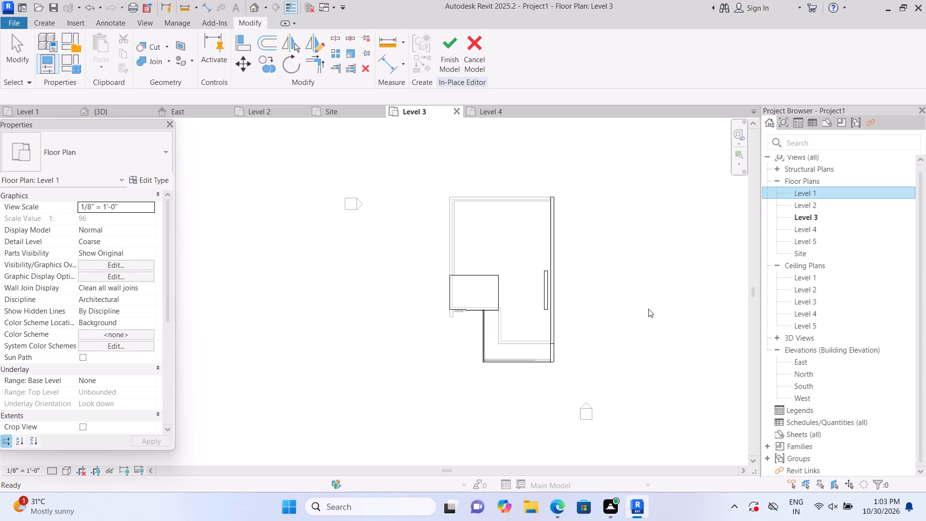
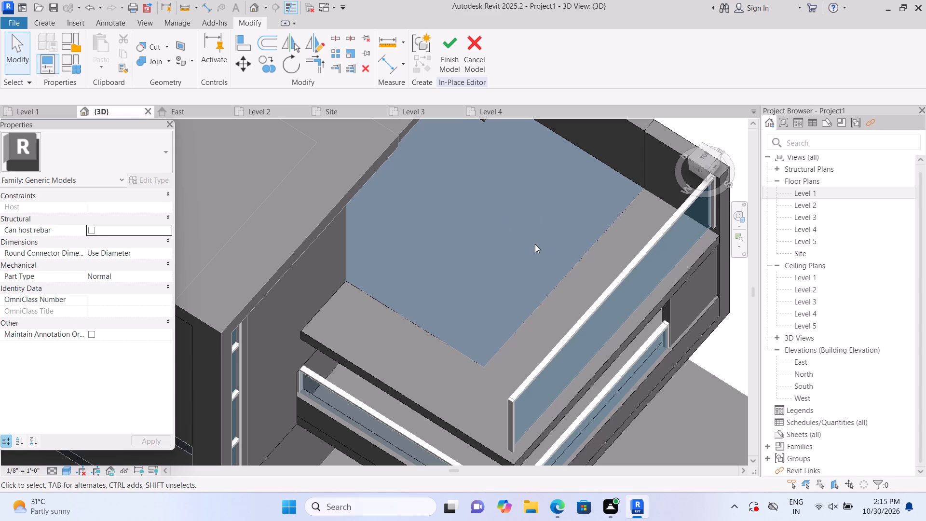
# Inspect the roof slab over the balcony in 3D, and examine its outer edges and corner on the Level 3 floor plan.
pyautogui.scroll(-4, 465, 280)
pyautogui.scroll(-1, 489, 327)
pyautogui.scroll(5, 489, 328)
pyautogui.moveTo(440, 329); pyautogui.dragTo(402, 265, button='middle')
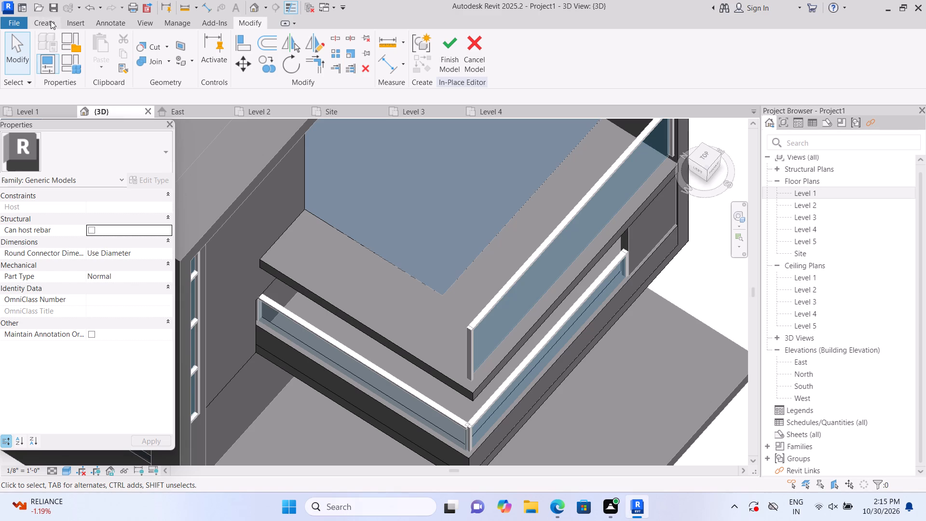
pyautogui.scroll(1, 51, 21)
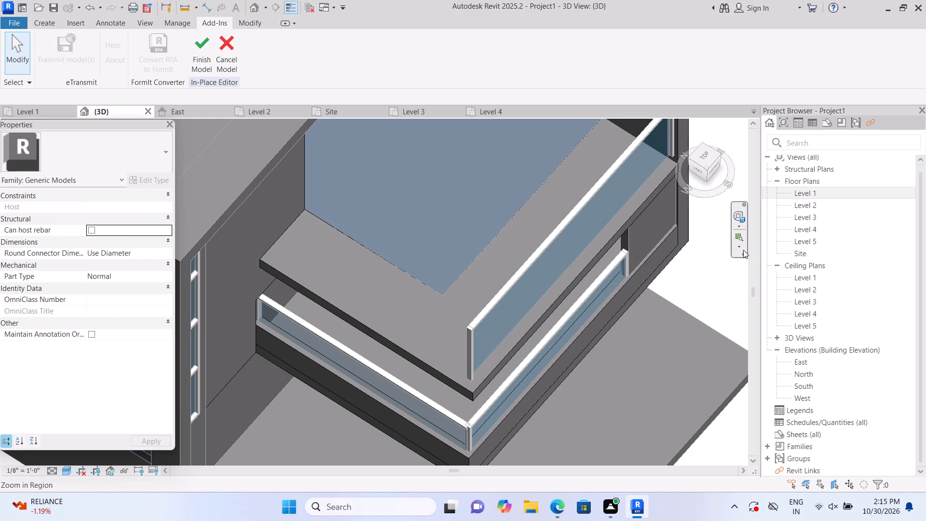
pyautogui.tripleClick(798, 217)
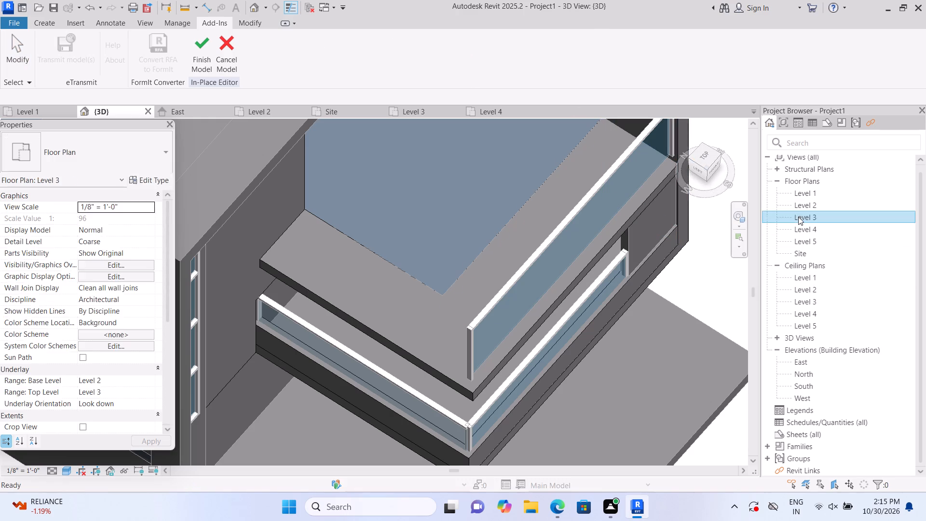
pyautogui.scroll(5, 602, 358)
pyautogui.scroll(2, 496, 354)
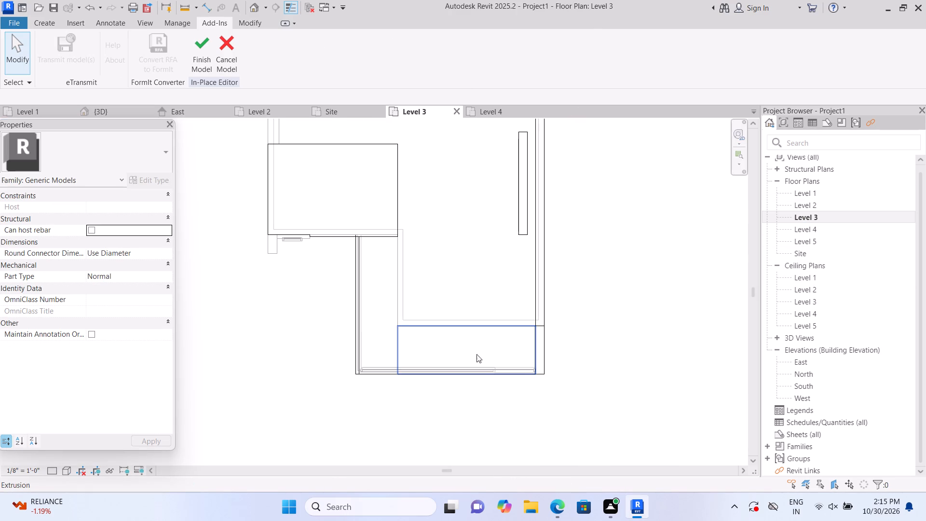
pyautogui.scroll(4, 320, 345)
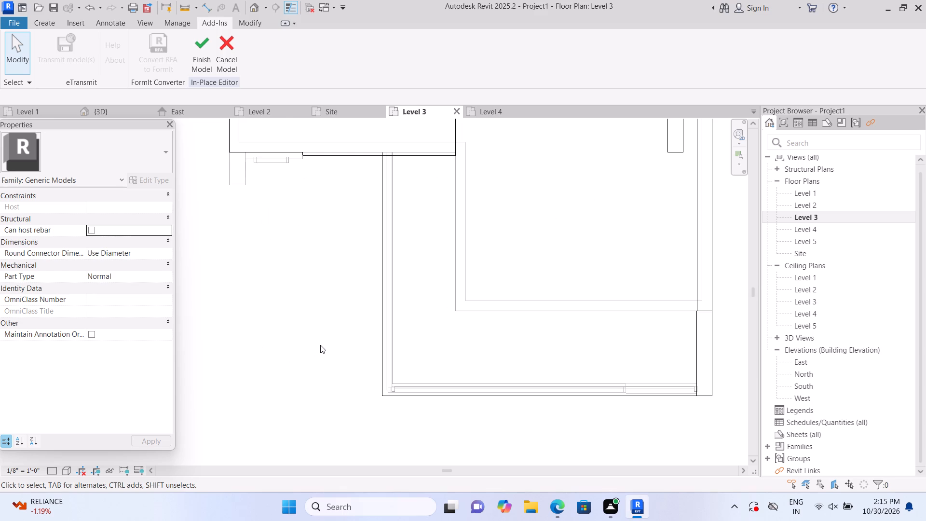
pyautogui.scroll(6, 368, 383)
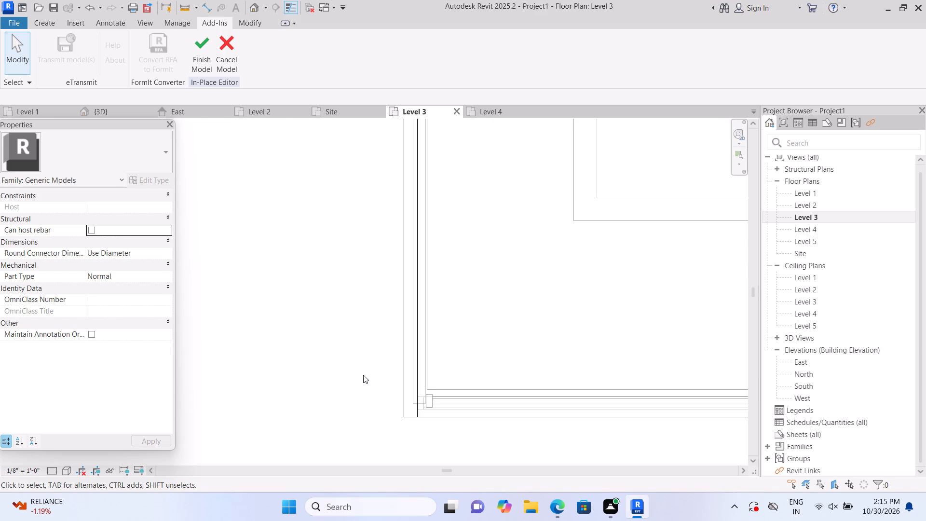
pyautogui.scroll(-5, 360, 353)
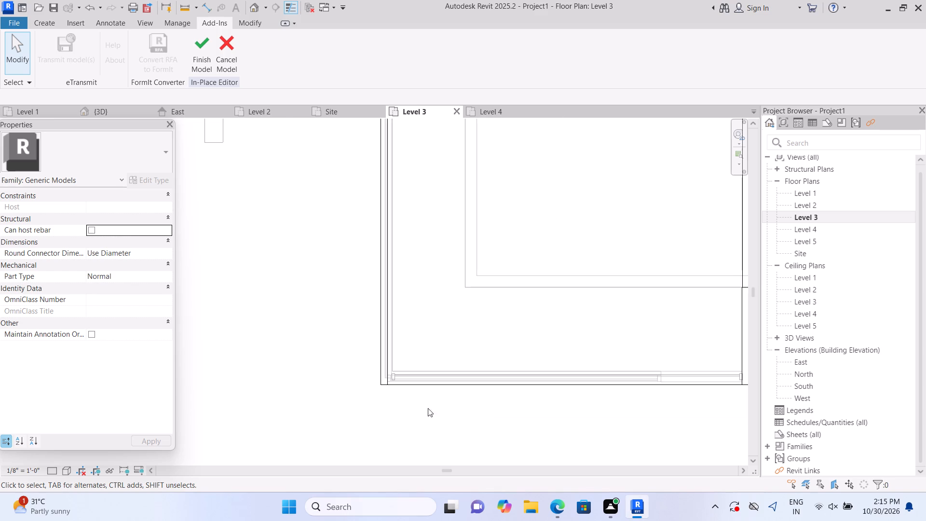
pyautogui.scroll(3, 452, 396)
pyautogui.scroll(10, 399, 375)
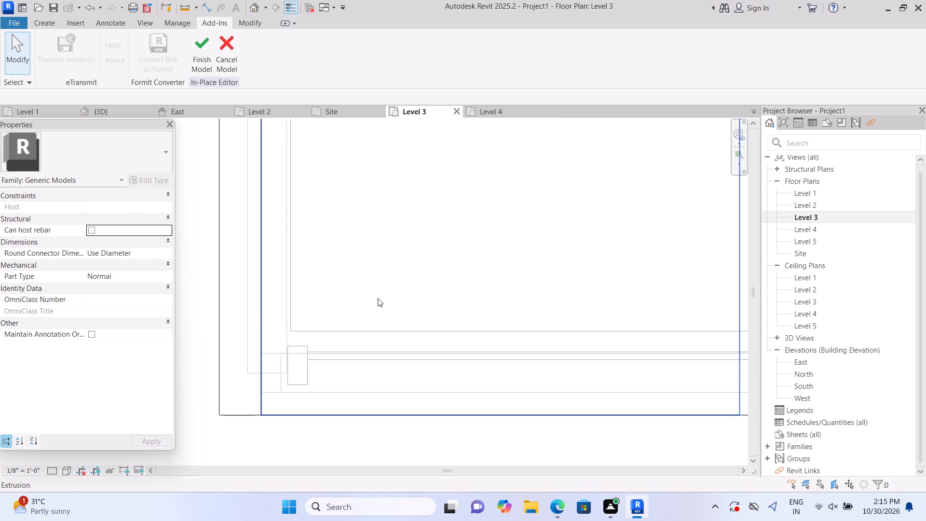
pyautogui.scroll(3, 379, 299)
pyautogui.moveTo(388, 311); pyautogui.dragTo(451, 345, button='middle')
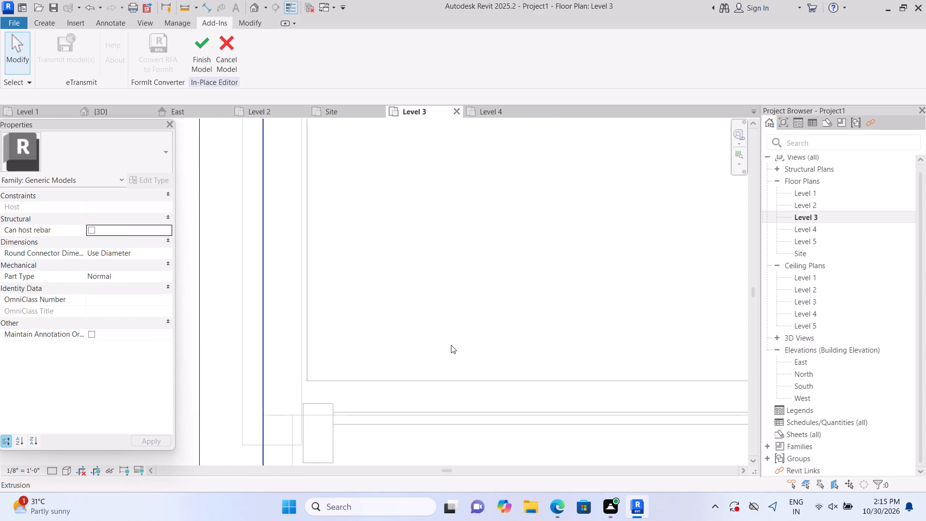
pyautogui.scroll(-2, 451, 345)
pyautogui.scroll(1, 451, 339)
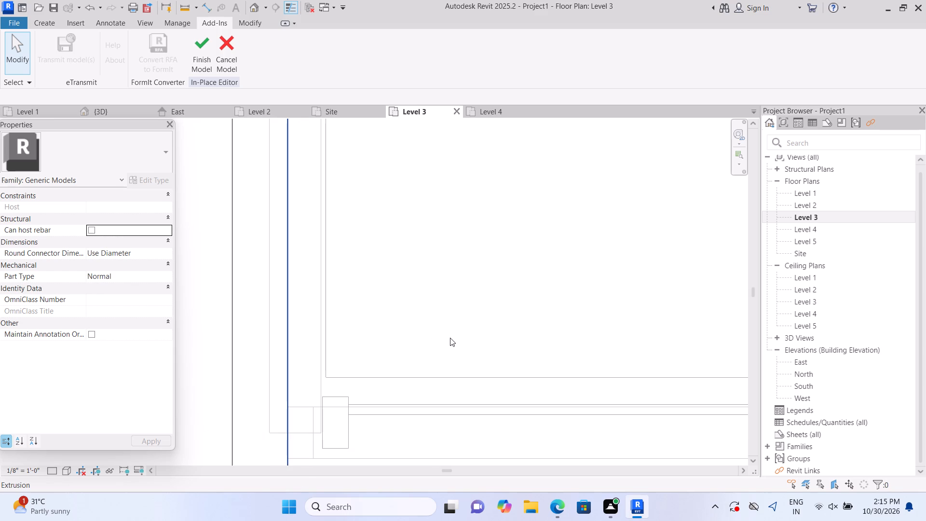
pyautogui.moveTo(449, 338); pyautogui.dragTo(506, 284, button='middle')
pyautogui.scroll(-2, 506, 284)
pyautogui.moveTo(496, 290); pyautogui.dragTo(374, 324, button='middle')
pyautogui.scroll(1, 374, 324)
pyautogui.scroll(-13, 511, 298)
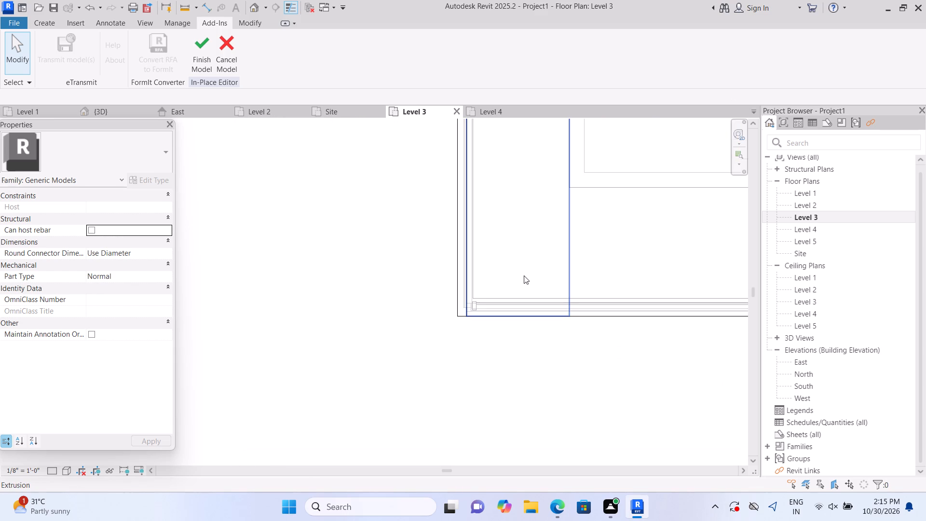
pyautogui.scroll(-4, 520, 281)
pyautogui.moveTo(599, 253); pyautogui.dragTo(478, 284, button='middle')
pyautogui.scroll(1, 478, 284)
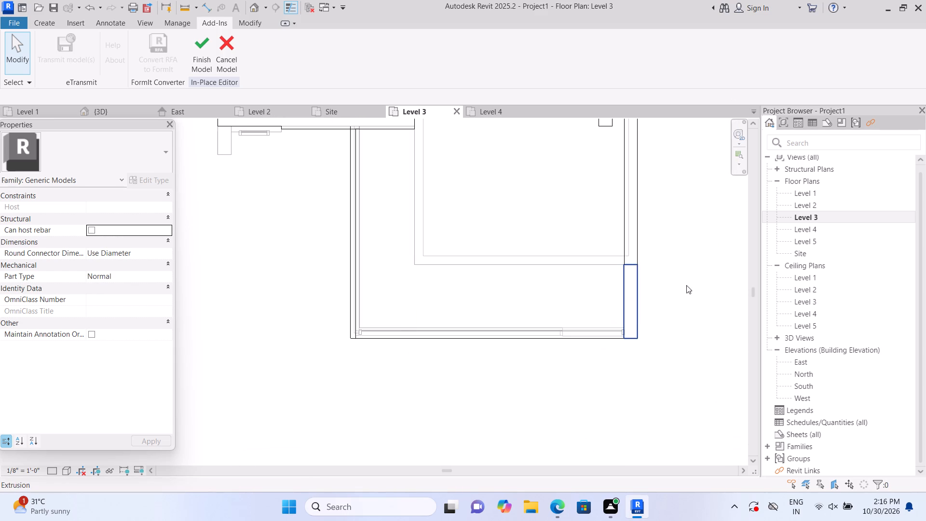
pyautogui.scroll(4, 576, 328)
pyautogui.moveTo(344, 296); pyautogui.dragTo(355, 297, button='middle')
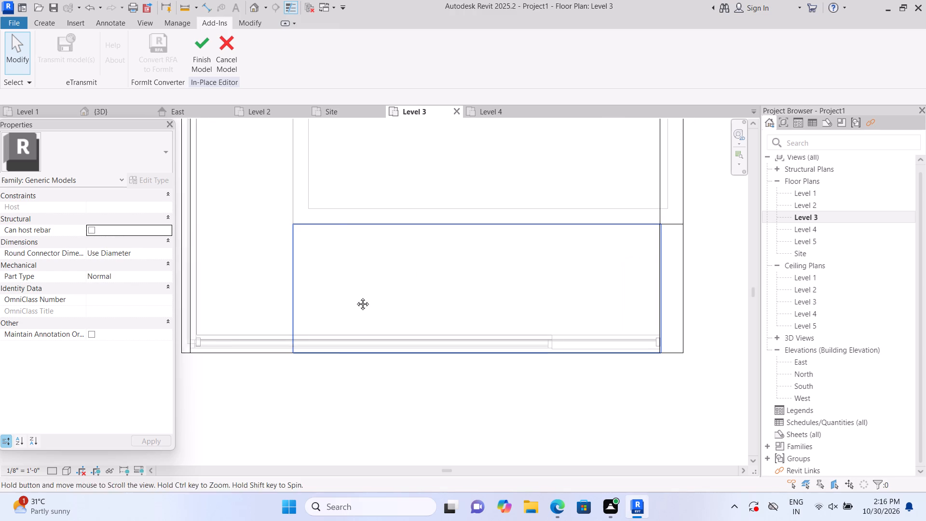
pyautogui.moveTo(355, 297); pyautogui.dragTo(432, 288, button='middle')
pyautogui.scroll(1, 420, 286)
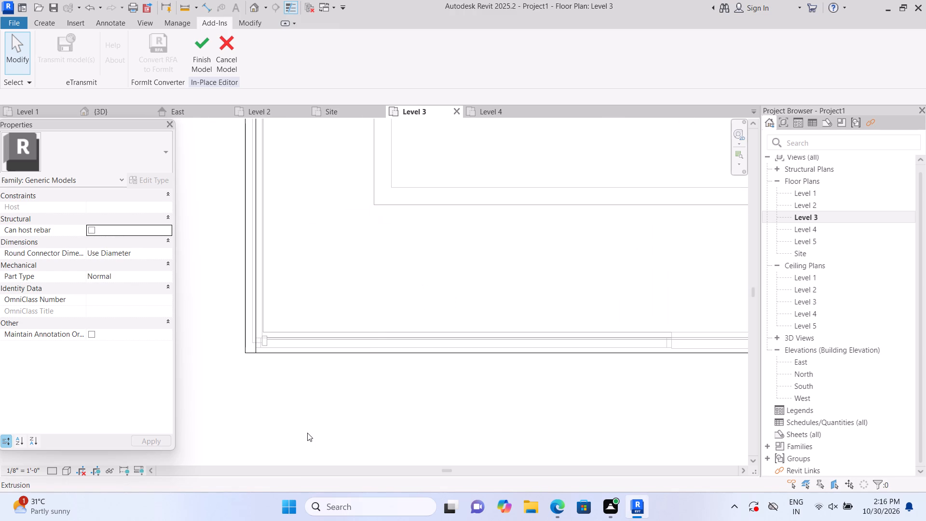
pyautogui.scroll(-6, 307, 433)
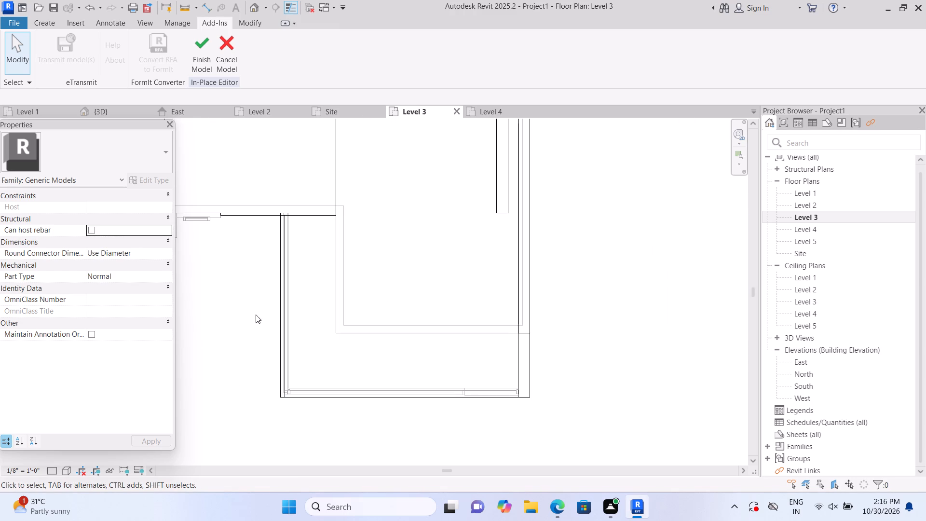
pyautogui.moveTo(257, 315); pyautogui.dragTo(322, 274, button='middle')
pyautogui.scroll(5, 330, 319)
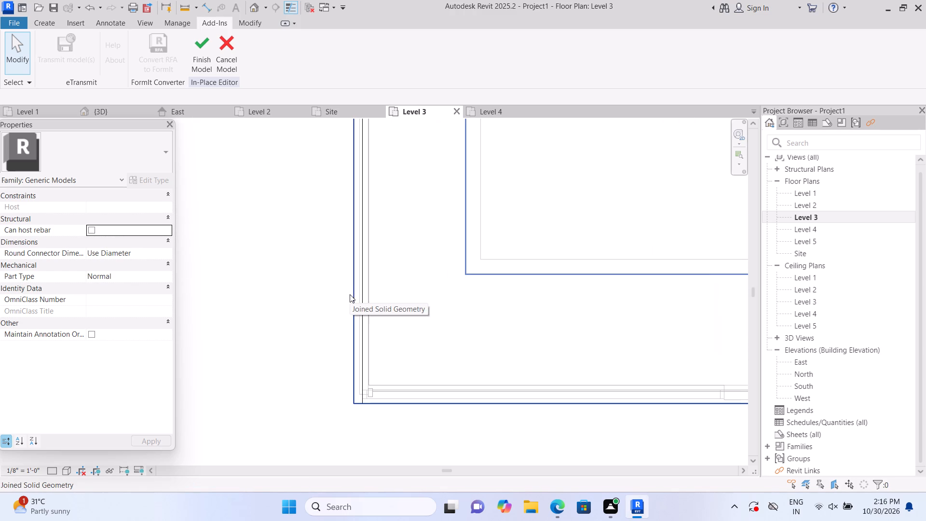
pyautogui.scroll(-2, 351, 294)
pyautogui.scroll(7, 366, 285)
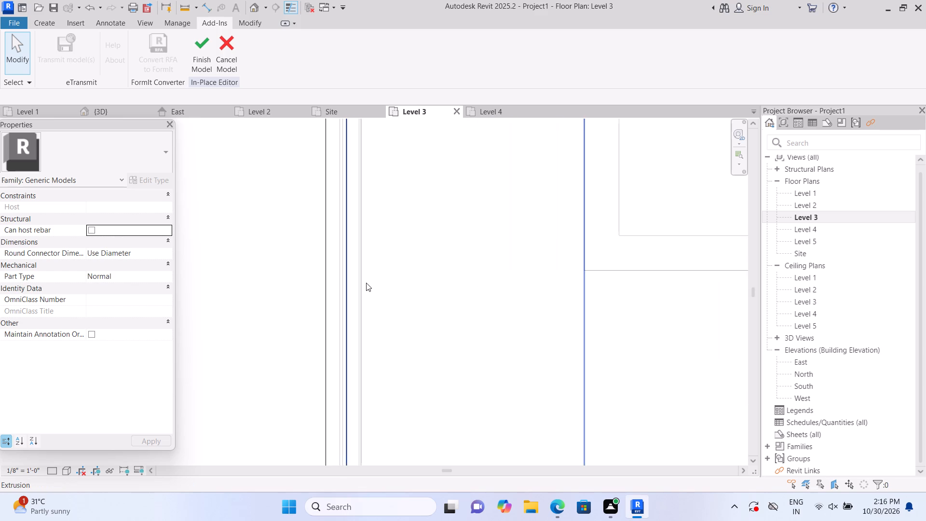
pyautogui.scroll(12, 366, 283)
pyautogui.scroll(-2, 362, 283)
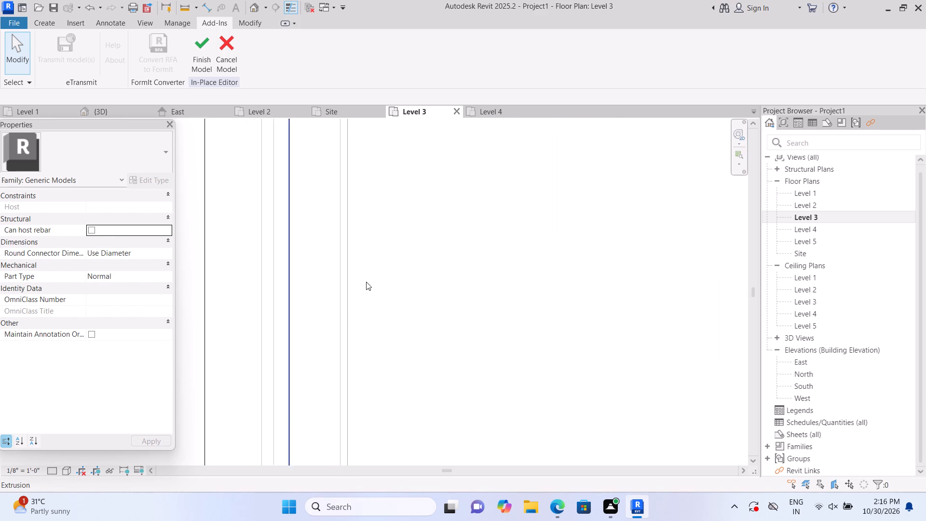
pyautogui.scroll(-13, 366, 282)
pyautogui.scroll(4, 371, 320)
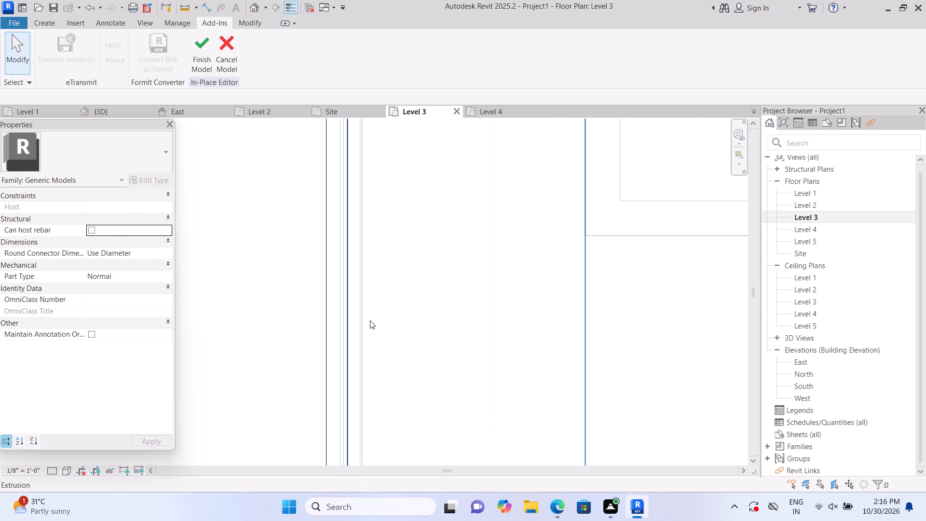
pyautogui.scroll(1, 411, 359)
pyautogui.moveTo(411, 359); pyautogui.dragTo(423, 100, button='middle')
pyautogui.scroll(4, 386, 177)
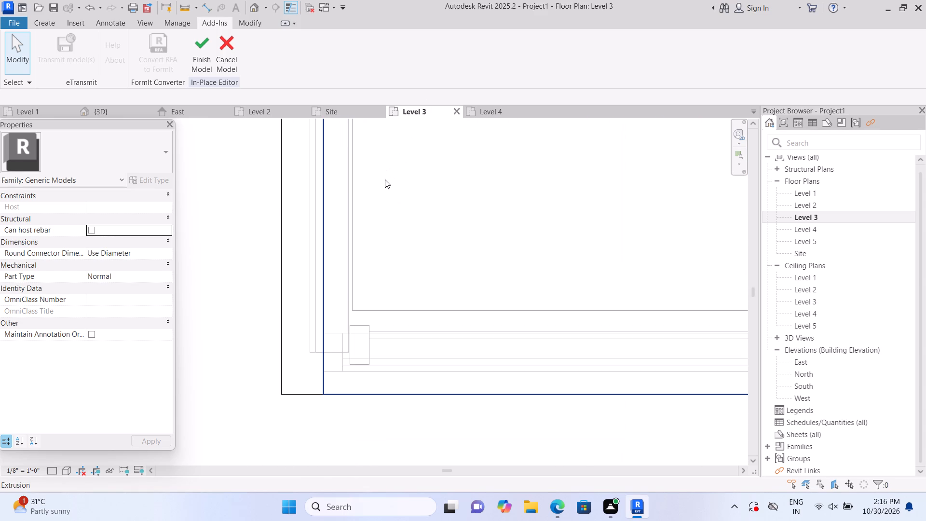
pyautogui.scroll(3, 384, 198)
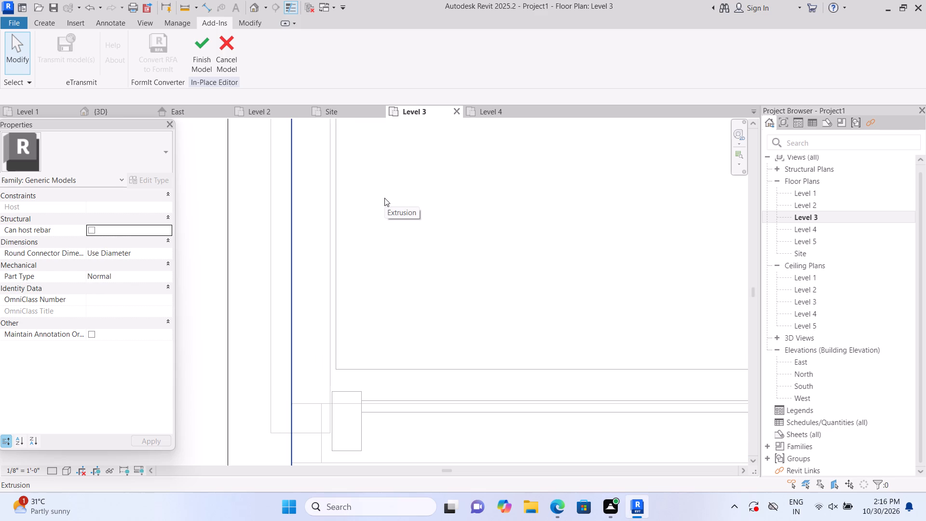
pyautogui.scroll(2, 380, 308)
pyautogui.scroll(-4, 376, 300)
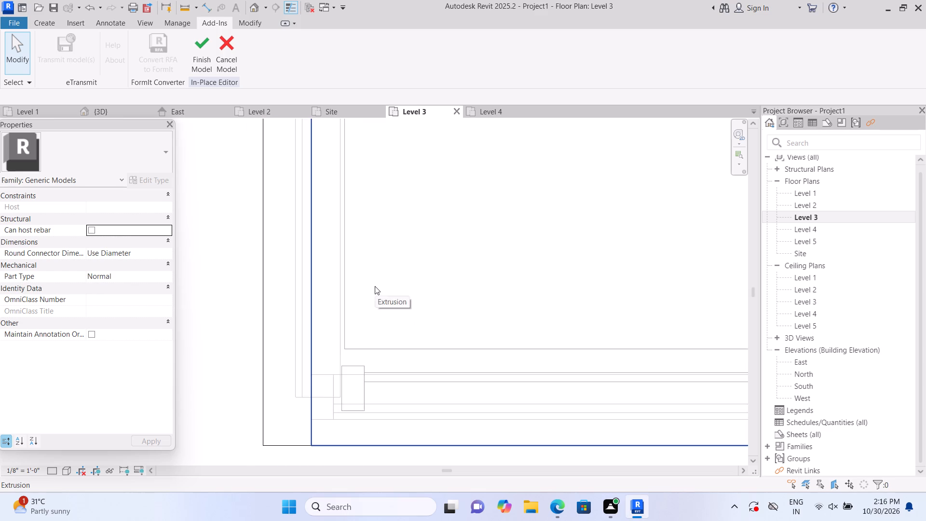
pyautogui.scroll(-7, 375, 285)
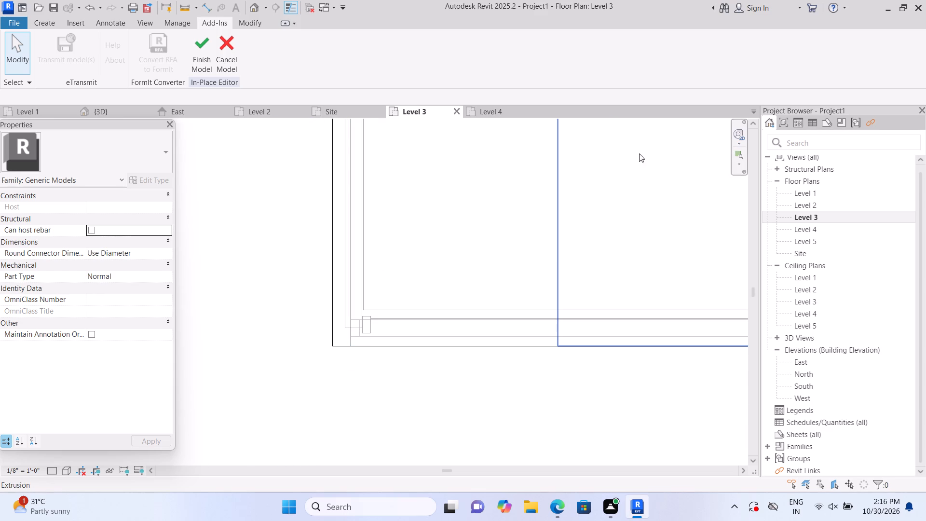
# Compare the balcony slab and glass railings in the 3D view with their outline on the Level 3 floor plan.
pyautogui.click(250, 9)
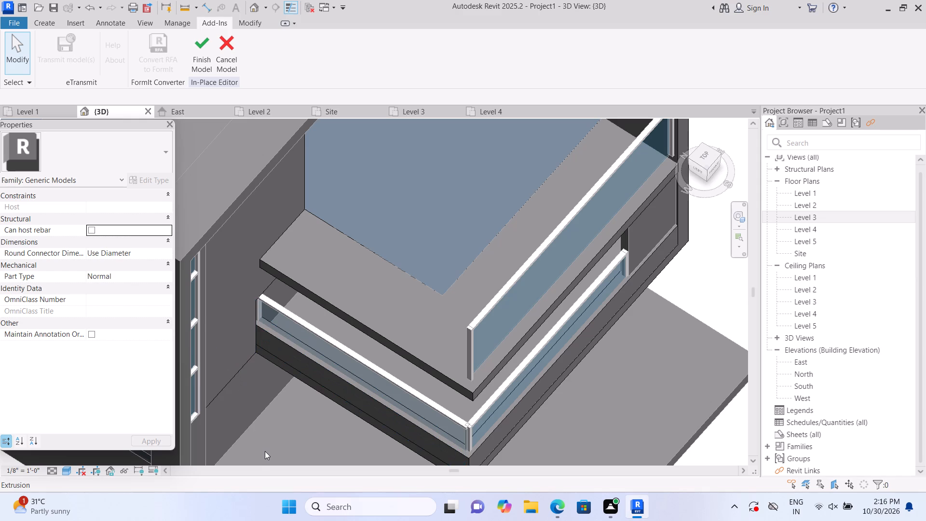
pyautogui.scroll(-4, 346, 347)
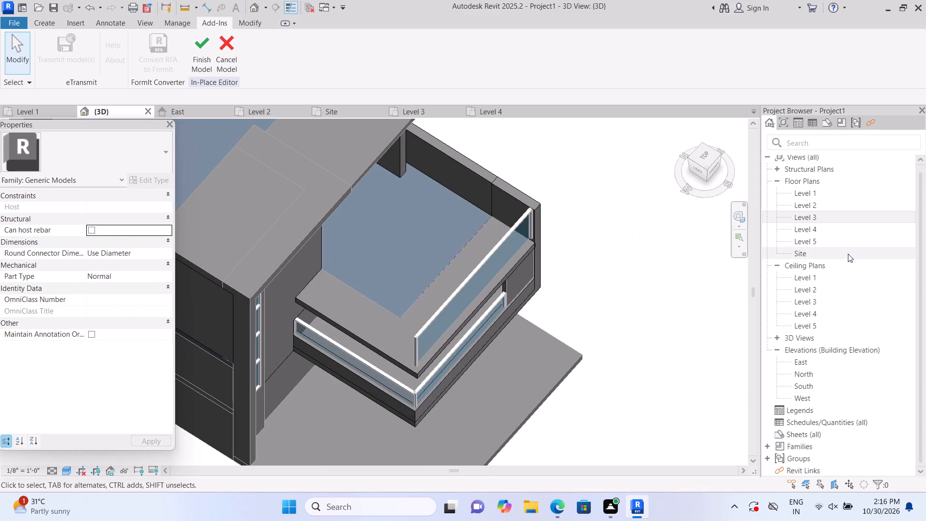
pyautogui.doubleClick(809, 218)
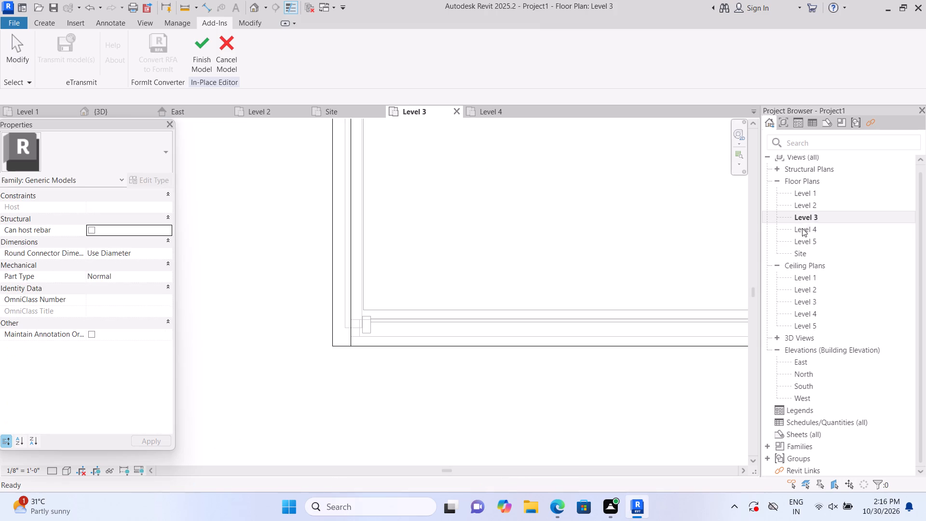
pyautogui.scroll(-4, 318, 375)
pyautogui.scroll(3, 466, 324)
pyautogui.scroll(-13, 466, 323)
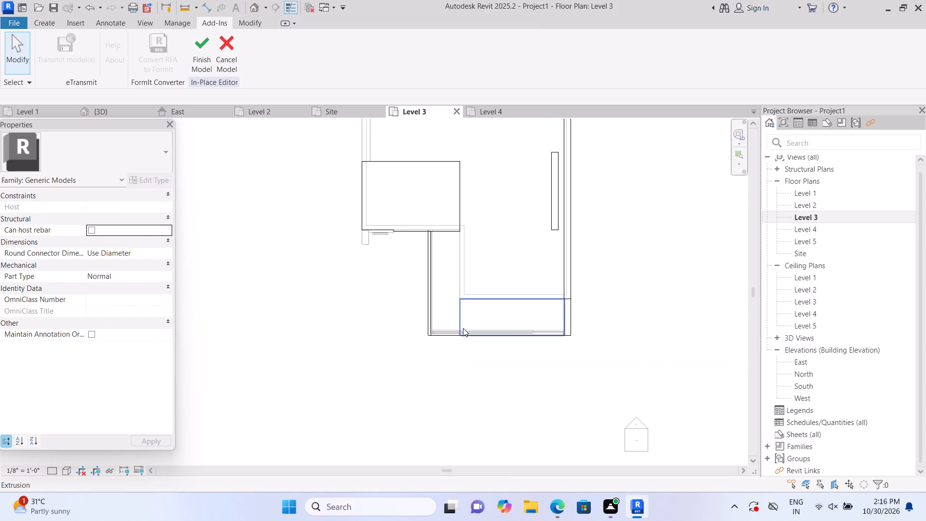
pyautogui.scroll(4, 509, 325)
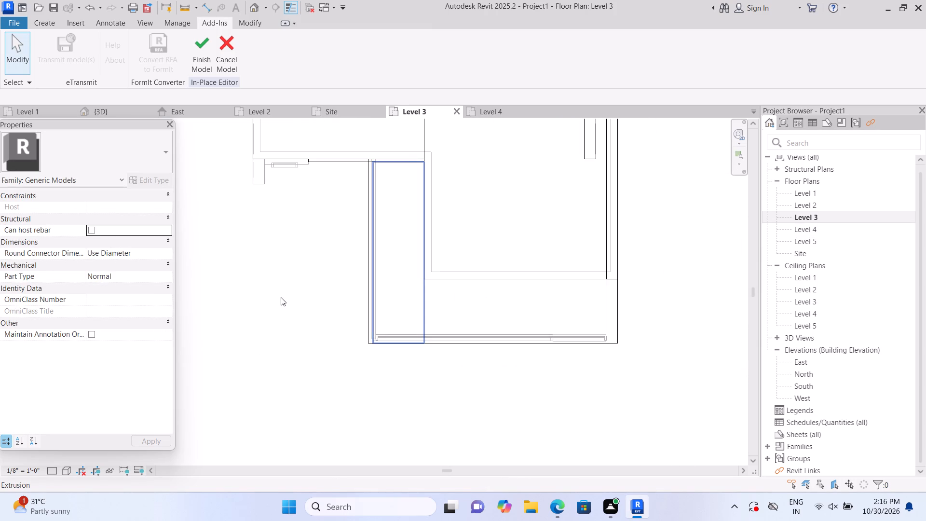
pyautogui.moveTo(279, 294); pyautogui.dragTo(268, 340, button='middle')
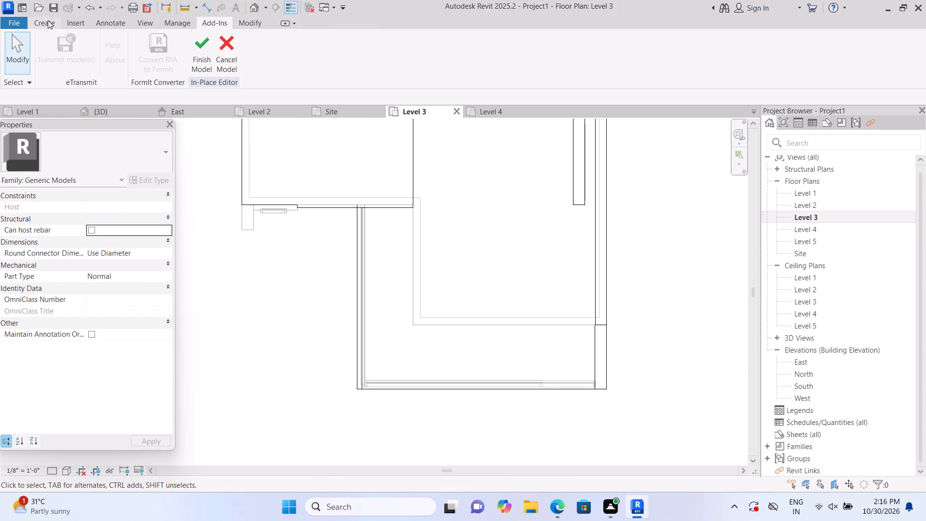
# Finish the in-place generic model and dismiss the save reminder without saving the project.
pyautogui.click(199, 73)
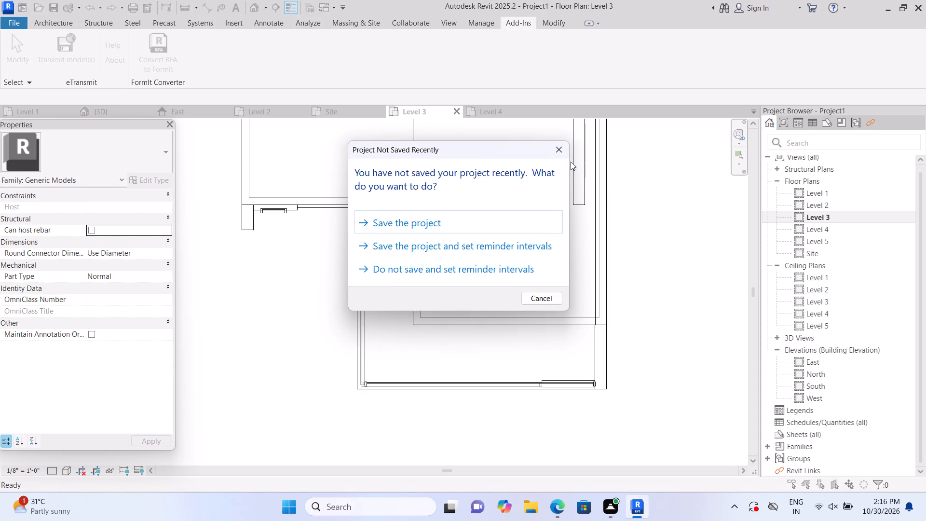
pyautogui.click(555, 151)
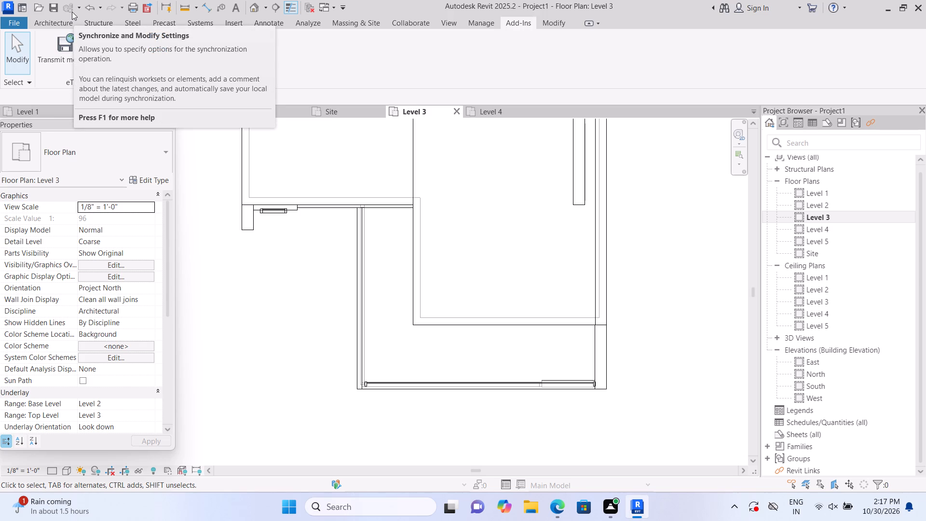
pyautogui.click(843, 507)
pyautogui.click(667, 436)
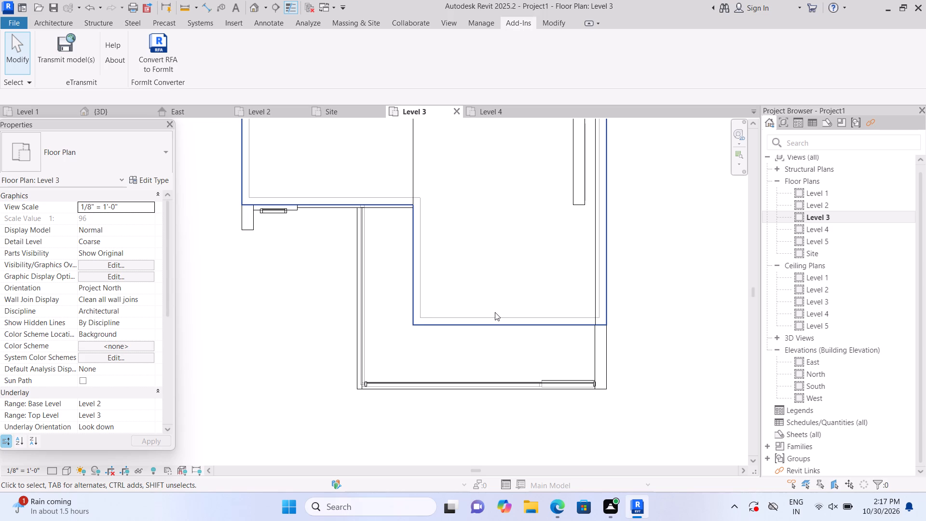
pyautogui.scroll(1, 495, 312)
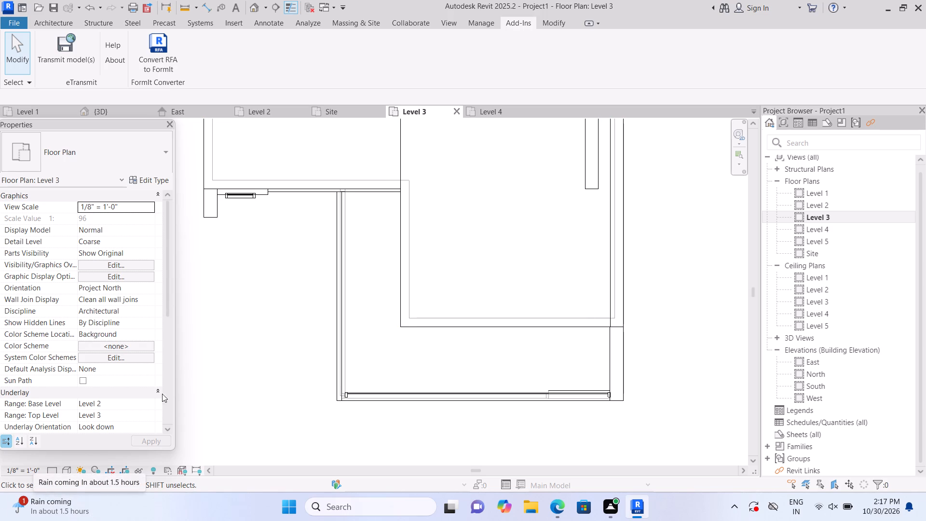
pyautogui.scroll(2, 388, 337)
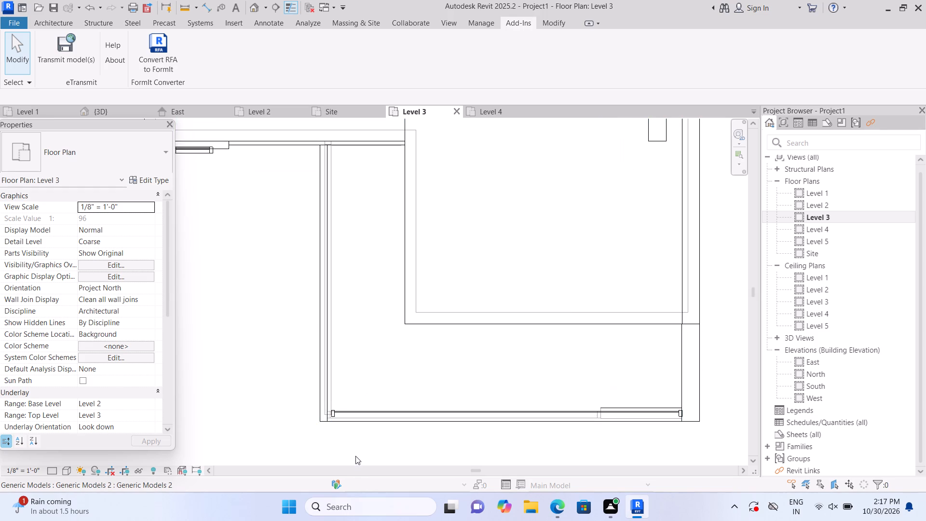
# Begin placing a wall of type Curtain Wall 1 with its base on Level 3 and unconnected height 10' 0".
pyautogui.scroll(6, 355, 456)
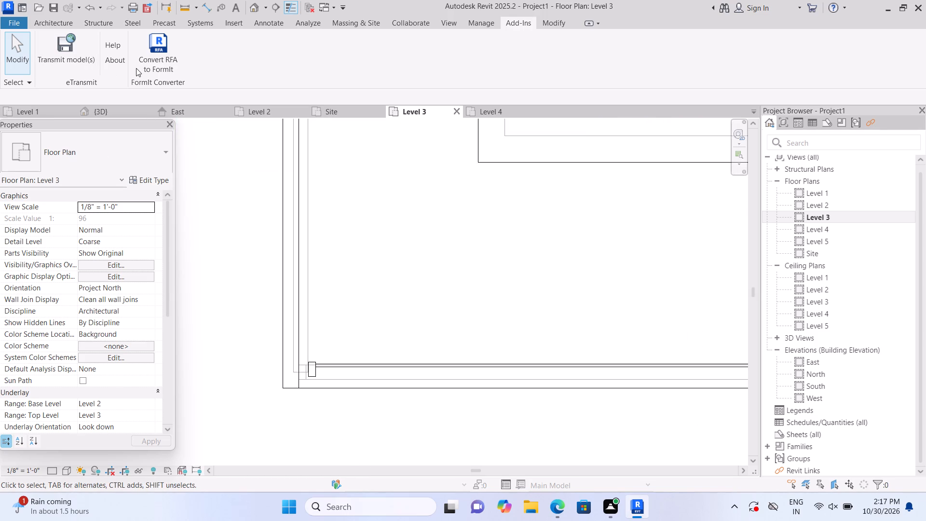
pyautogui.click(55, 25)
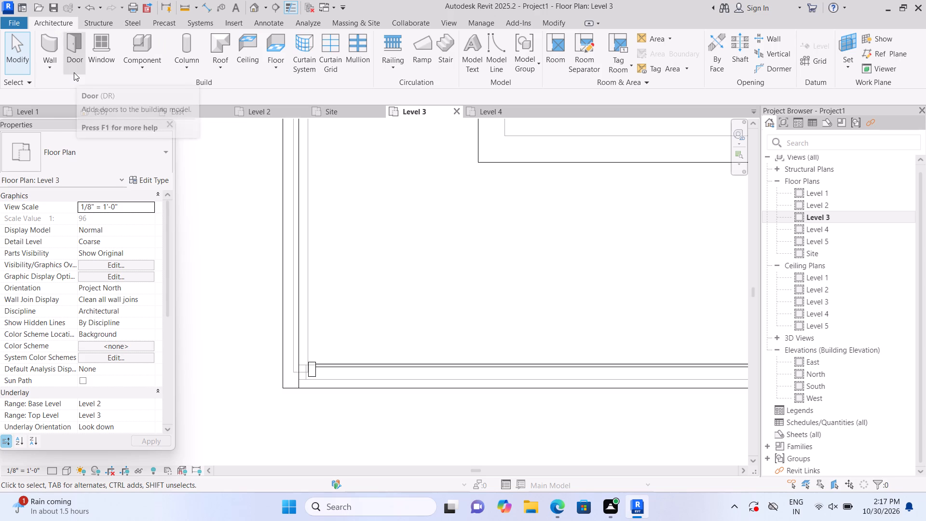
pyautogui.click(51, 51)
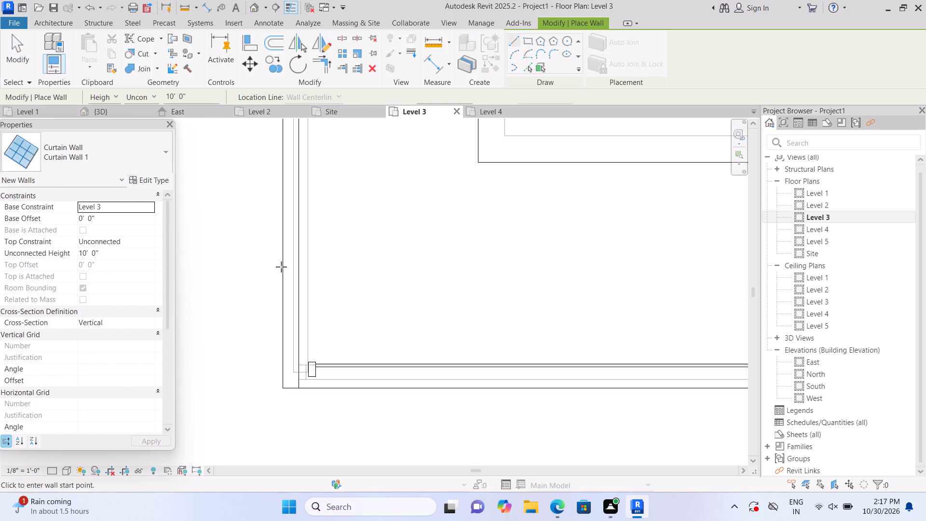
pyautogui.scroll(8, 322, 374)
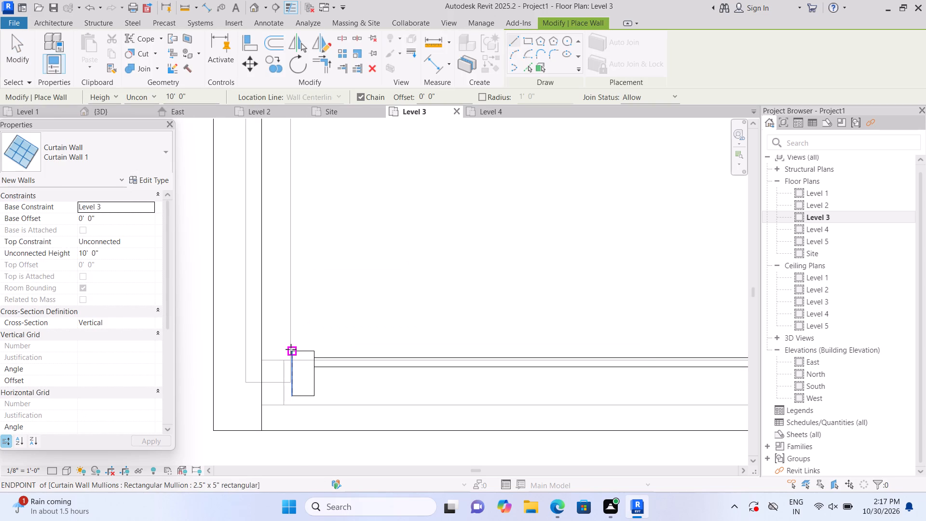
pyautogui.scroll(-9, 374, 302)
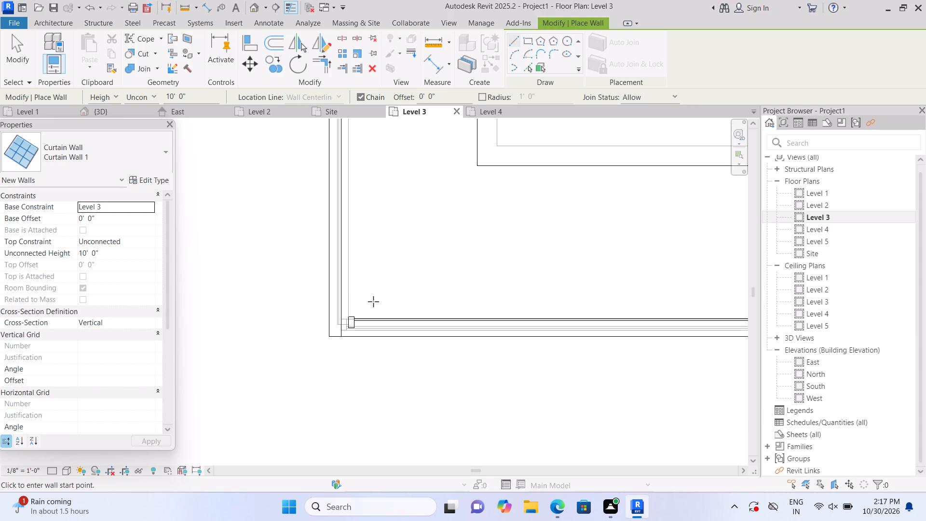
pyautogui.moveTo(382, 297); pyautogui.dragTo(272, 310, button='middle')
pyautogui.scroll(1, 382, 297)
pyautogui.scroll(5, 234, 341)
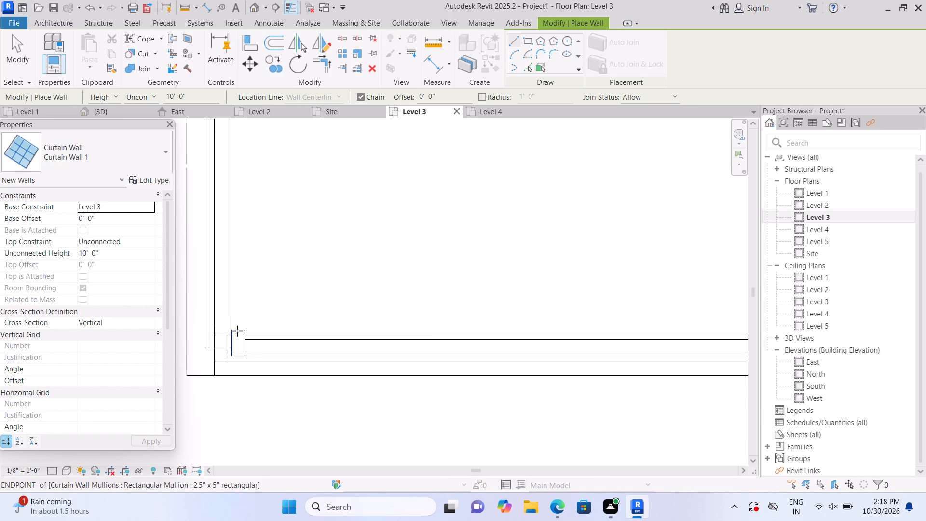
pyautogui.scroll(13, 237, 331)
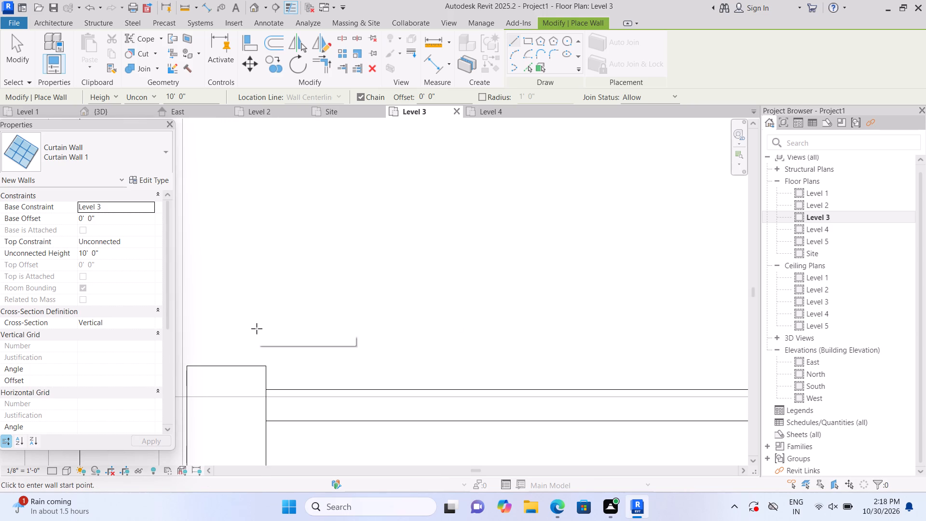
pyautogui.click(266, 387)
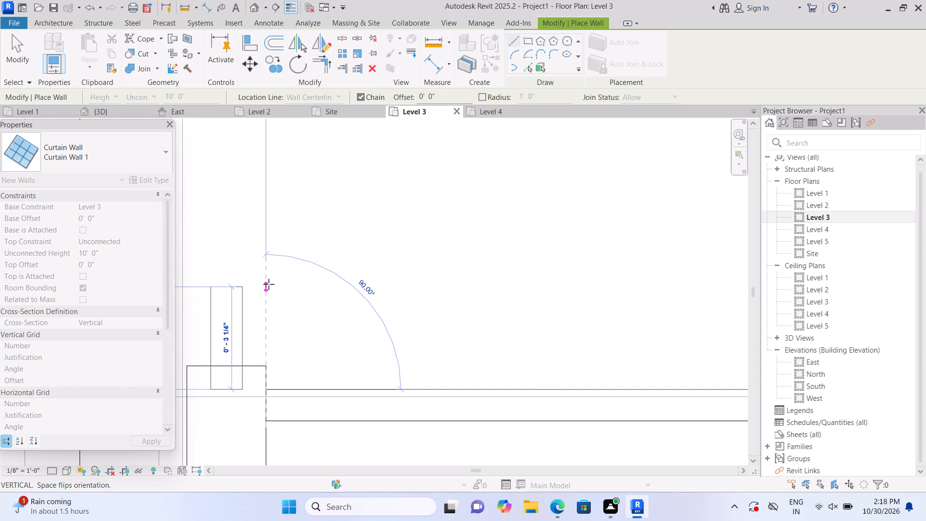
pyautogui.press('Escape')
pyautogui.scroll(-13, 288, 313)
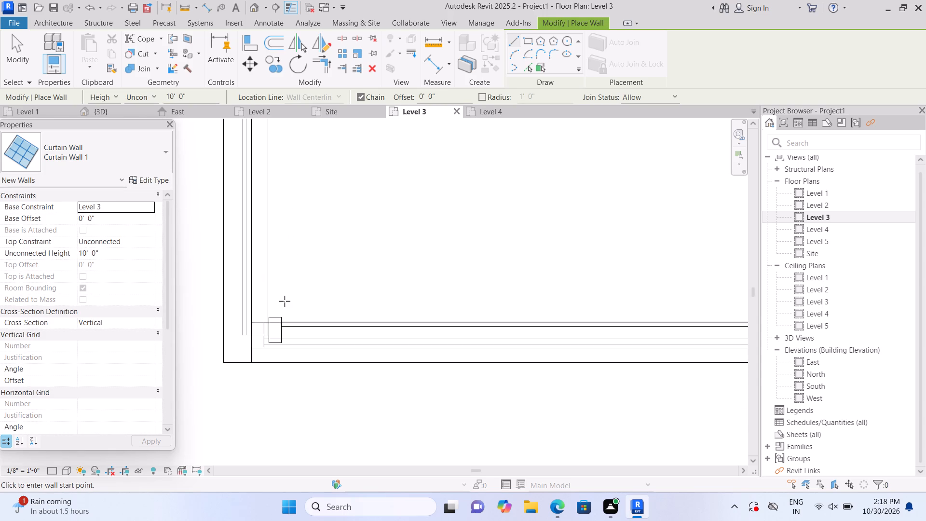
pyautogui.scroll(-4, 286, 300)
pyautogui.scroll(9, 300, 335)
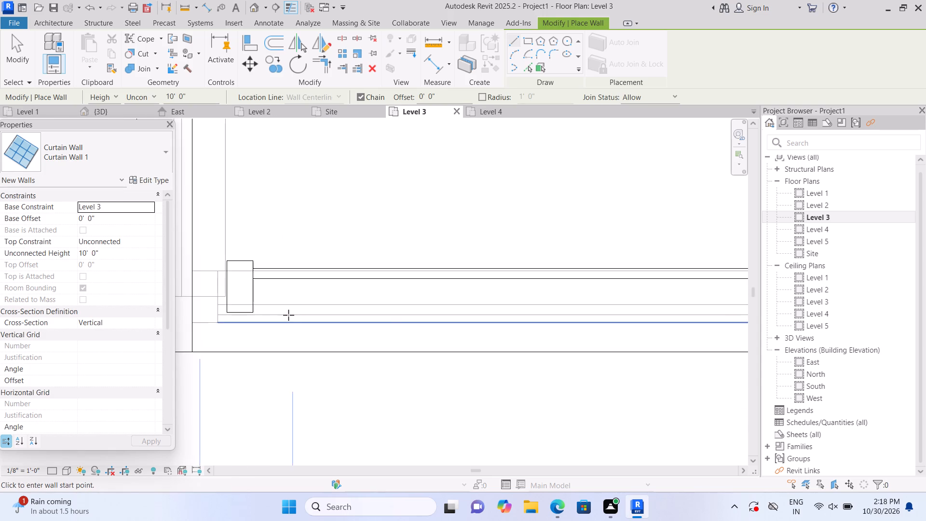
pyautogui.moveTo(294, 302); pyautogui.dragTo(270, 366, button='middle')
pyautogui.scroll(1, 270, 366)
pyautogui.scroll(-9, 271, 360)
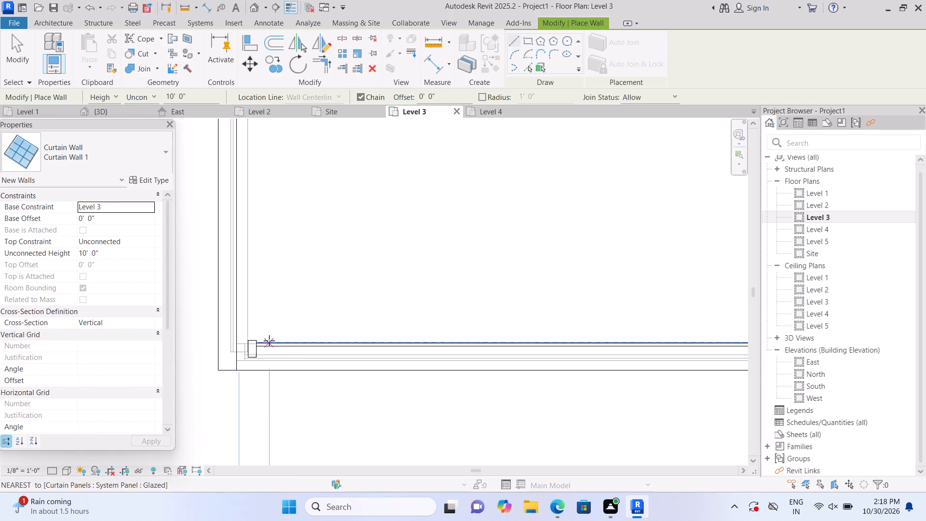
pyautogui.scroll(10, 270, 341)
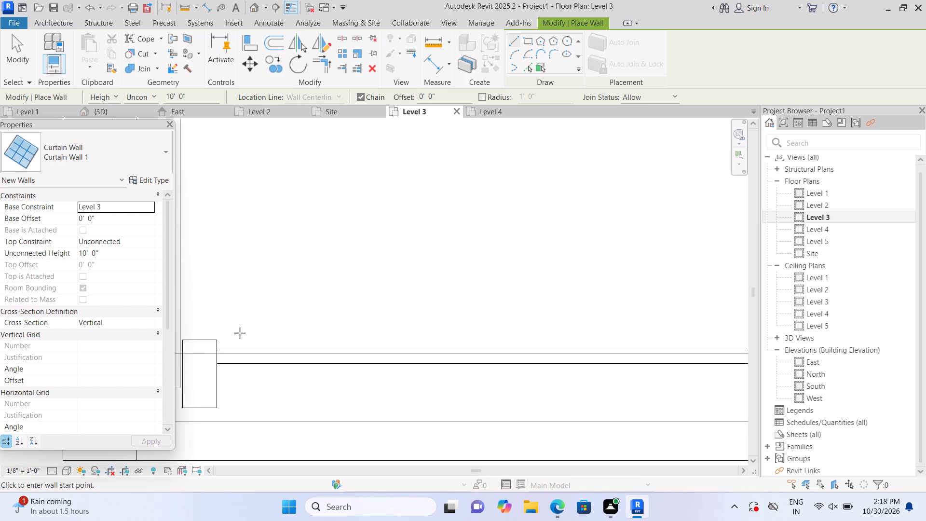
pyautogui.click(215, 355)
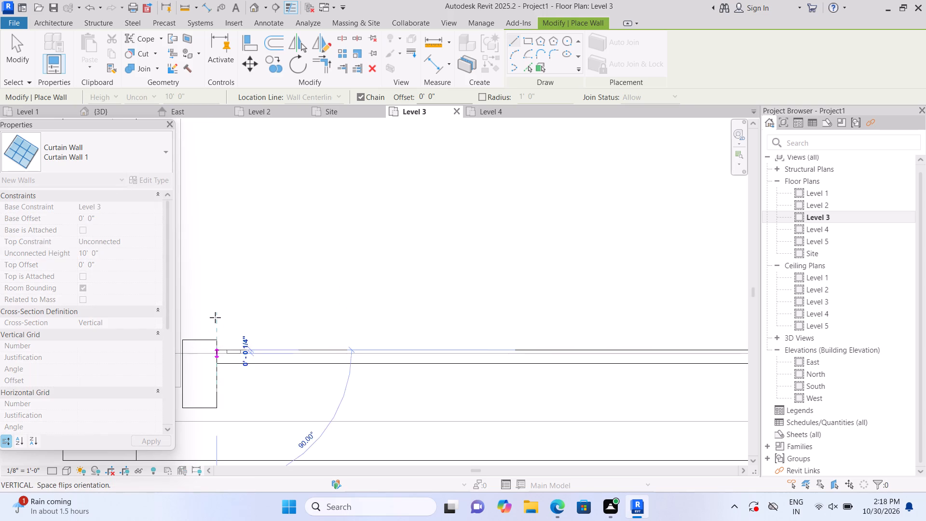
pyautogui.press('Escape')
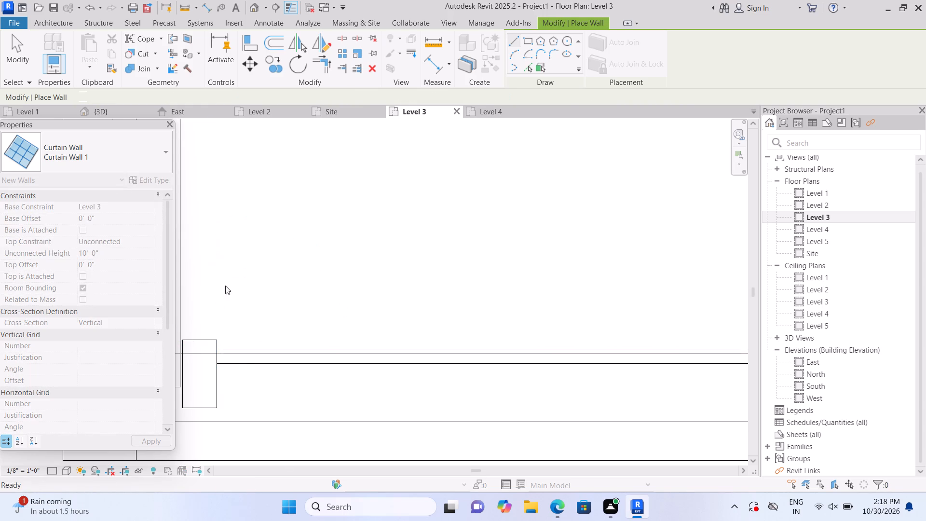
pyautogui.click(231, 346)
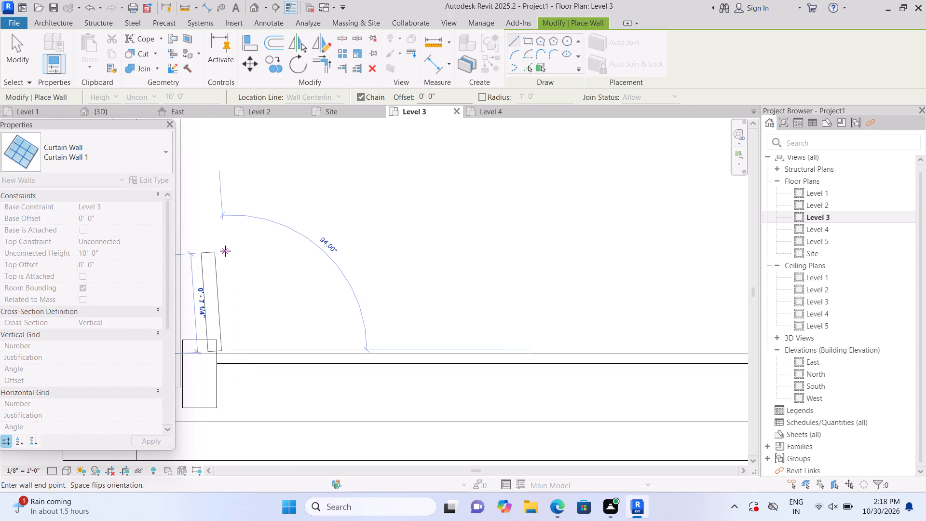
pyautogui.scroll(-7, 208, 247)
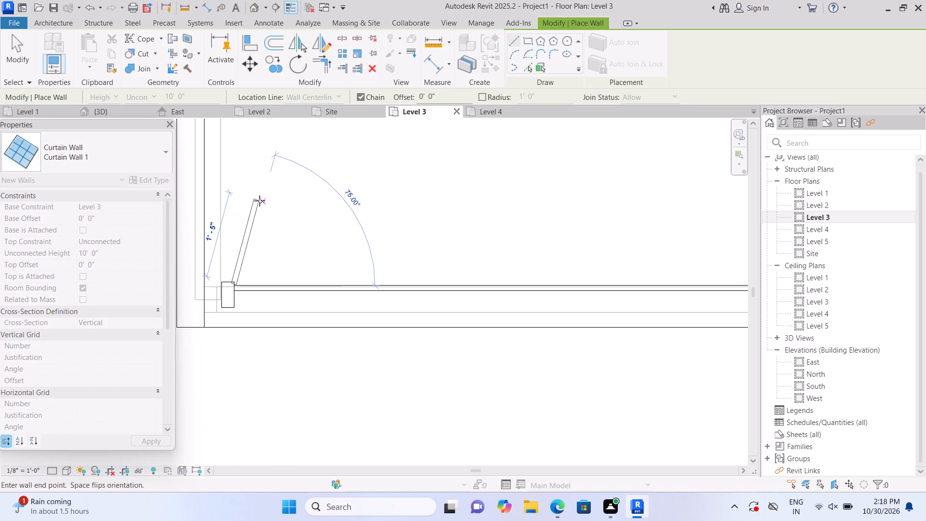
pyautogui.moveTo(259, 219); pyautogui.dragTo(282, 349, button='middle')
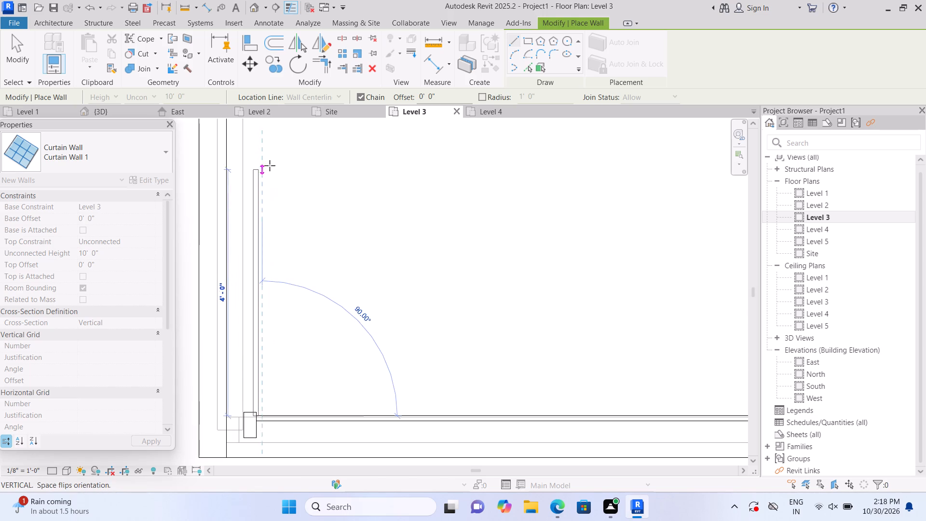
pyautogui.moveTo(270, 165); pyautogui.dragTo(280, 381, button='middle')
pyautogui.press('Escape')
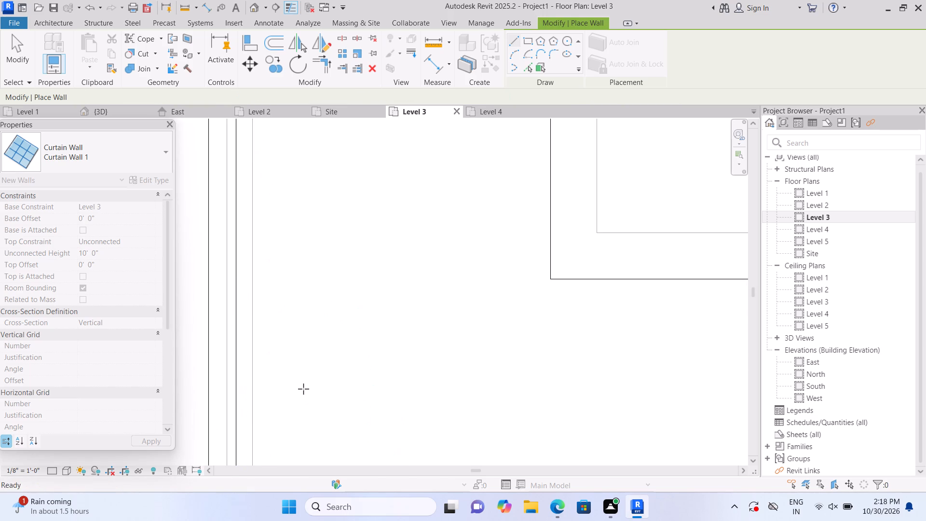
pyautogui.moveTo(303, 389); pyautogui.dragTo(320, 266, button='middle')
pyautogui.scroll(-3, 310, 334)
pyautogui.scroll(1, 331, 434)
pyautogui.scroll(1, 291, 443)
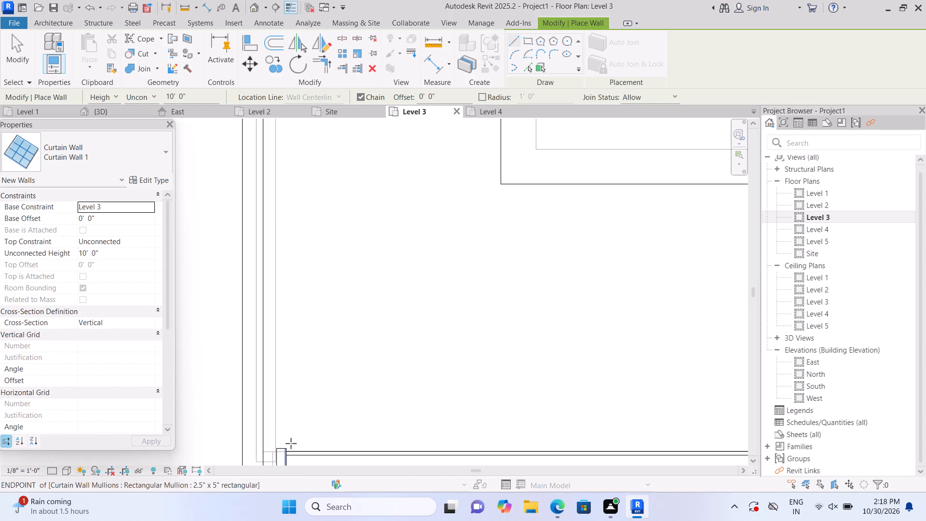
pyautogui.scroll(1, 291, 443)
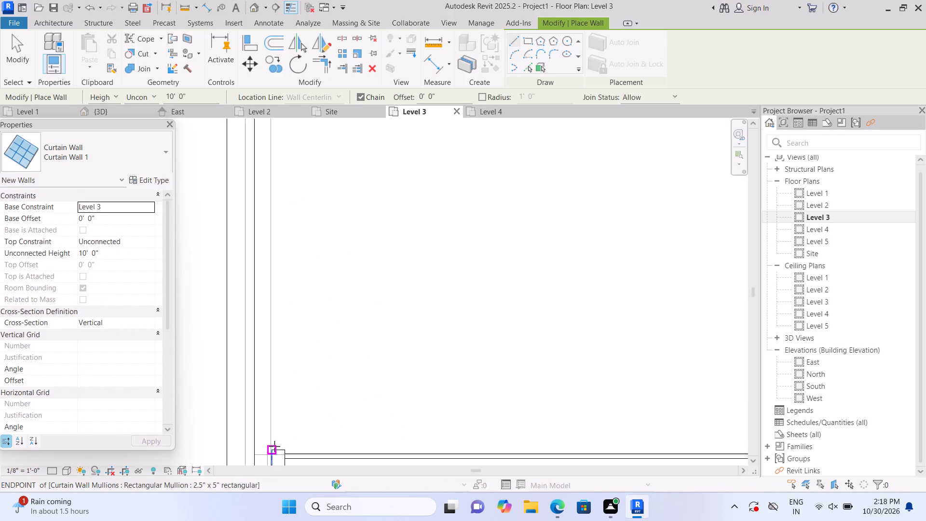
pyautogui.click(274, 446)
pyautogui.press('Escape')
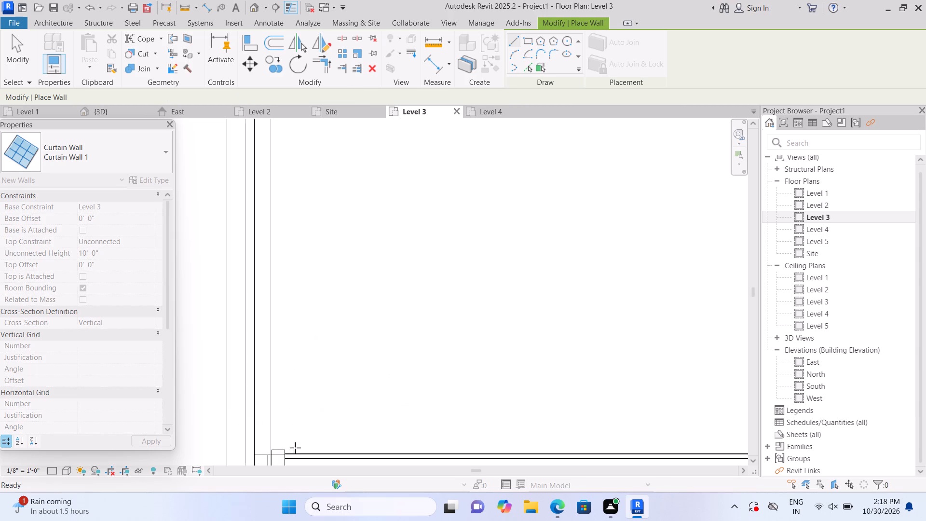
# Draw a Curtain Wall 1 segment about 17'-5" long on the balcony's west side, from the southwest corner mullion north to the building wall.
pyautogui.click(289, 447)
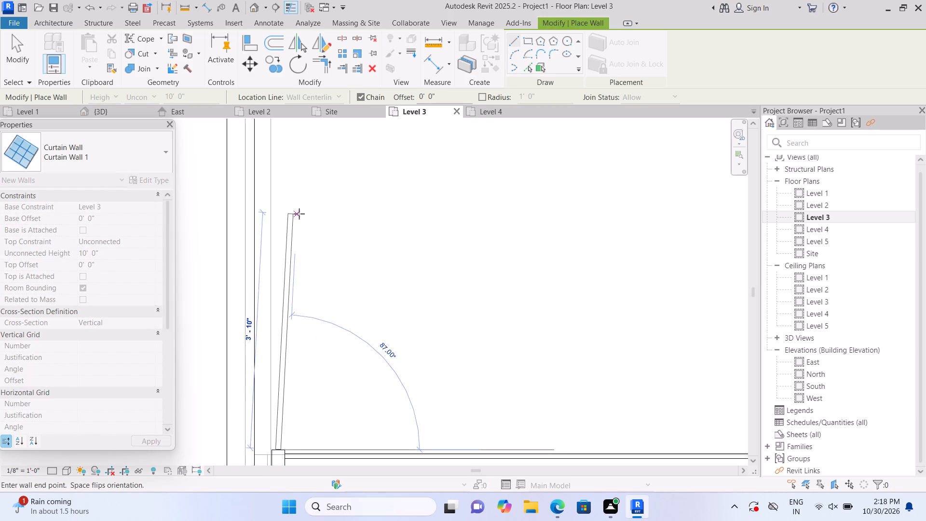
pyautogui.moveTo(299, 233); pyautogui.dragTo(288, 380, button='middle')
pyautogui.scroll(1, 263, 190)
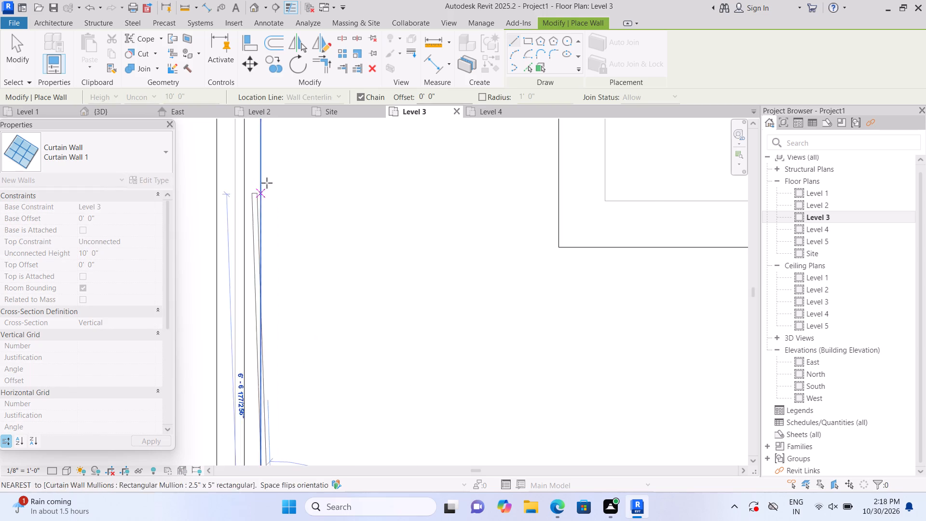
pyautogui.moveTo(286, 173); pyautogui.dragTo(292, 314, button='middle')
pyautogui.moveTo(300, 191); pyautogui.dragTo(307, 257, button='middle')
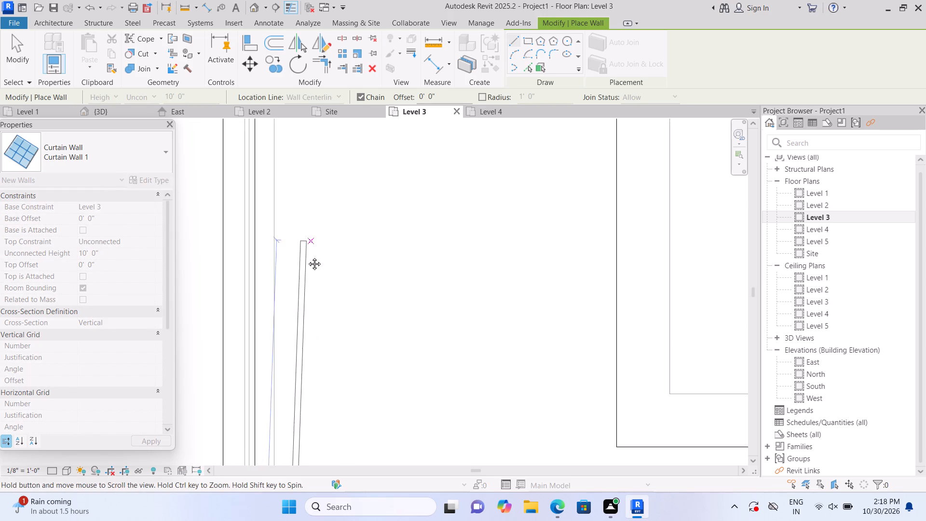
pyautogui.moveTo(307, 257); pyautogui.dragTo(309, 351, button='middle')
pyautogui.scroll(-11, 295, 240)
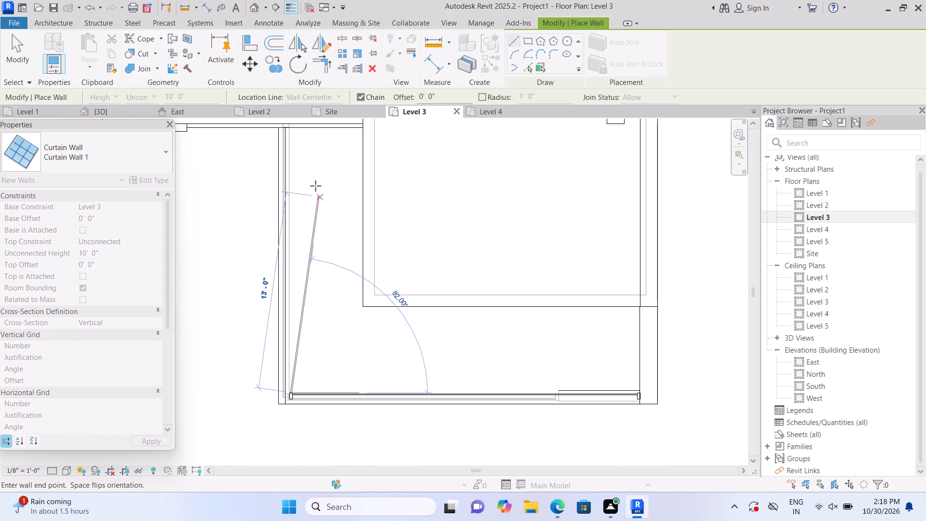
pyautogui.scroll(2, 297, 170)
pyautogui.moveTo(302, 156); pyautogui.dragTo(300, 320, button='middle')
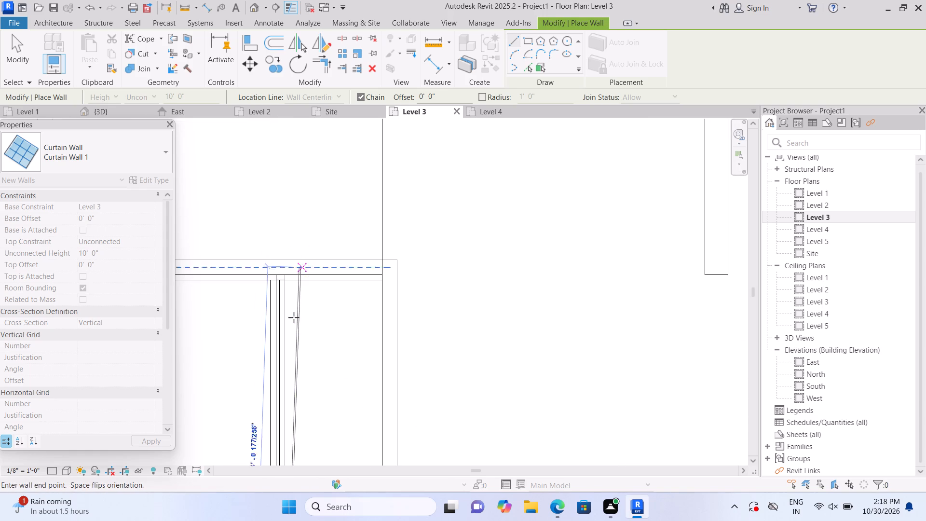
pyautogui.scroll(8, 288, 313)
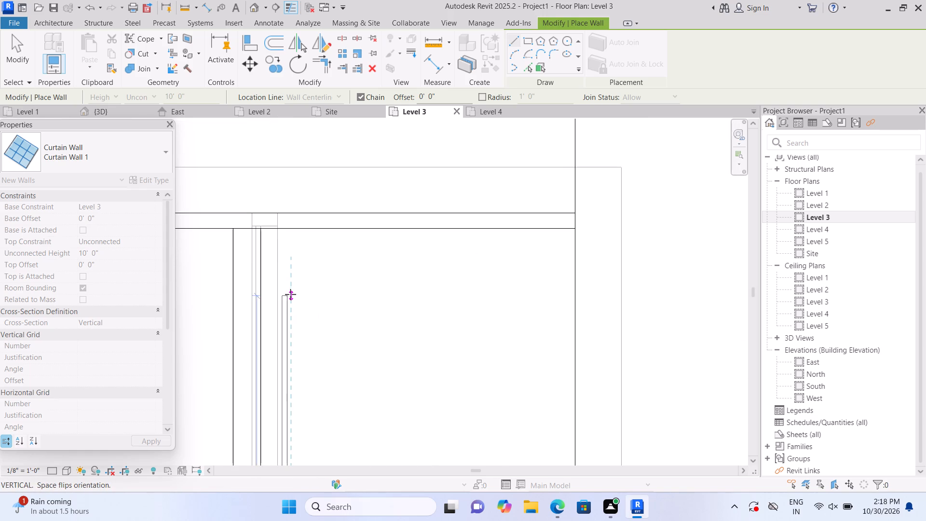
pyautogui.click(285, 233)
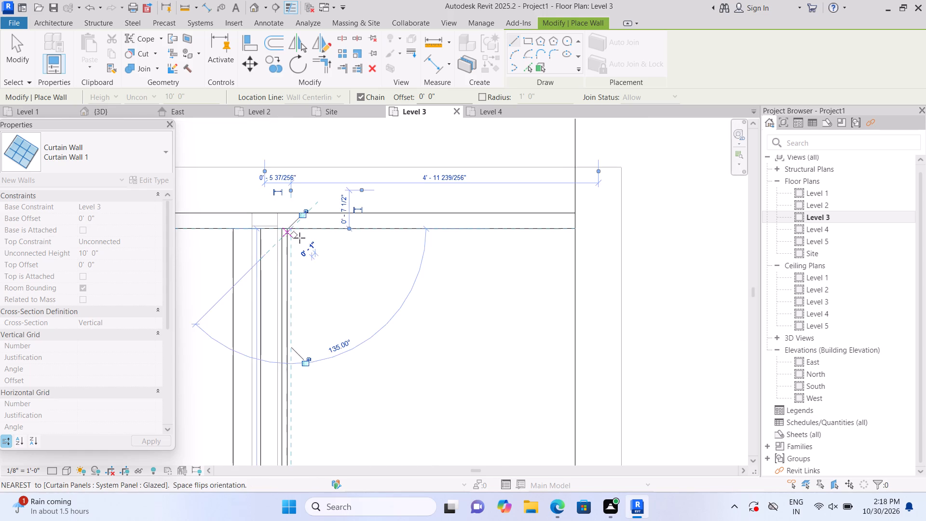
pyautogui.press('Escape')
pyautogui.scroll(-6, 339, 269)
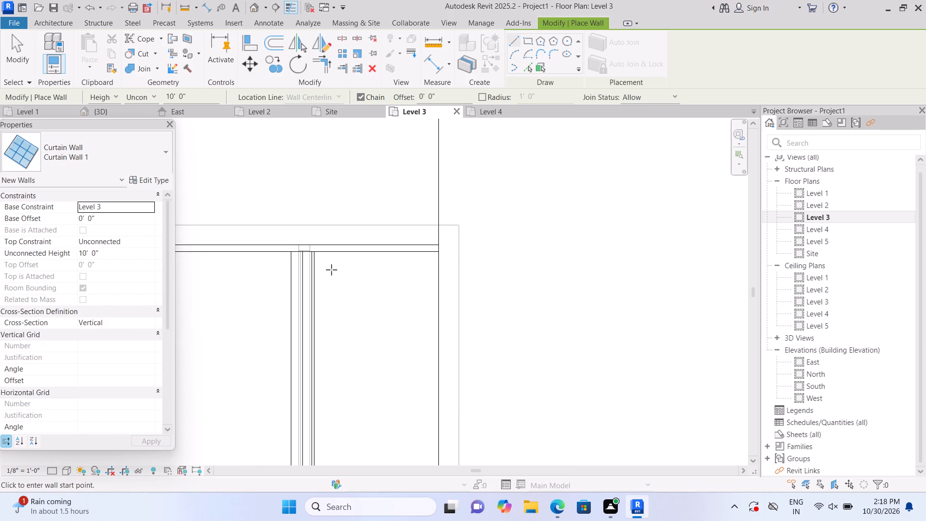
pyautogui.click(255, 6)
pyautogui.scroll(3, 399, 338)
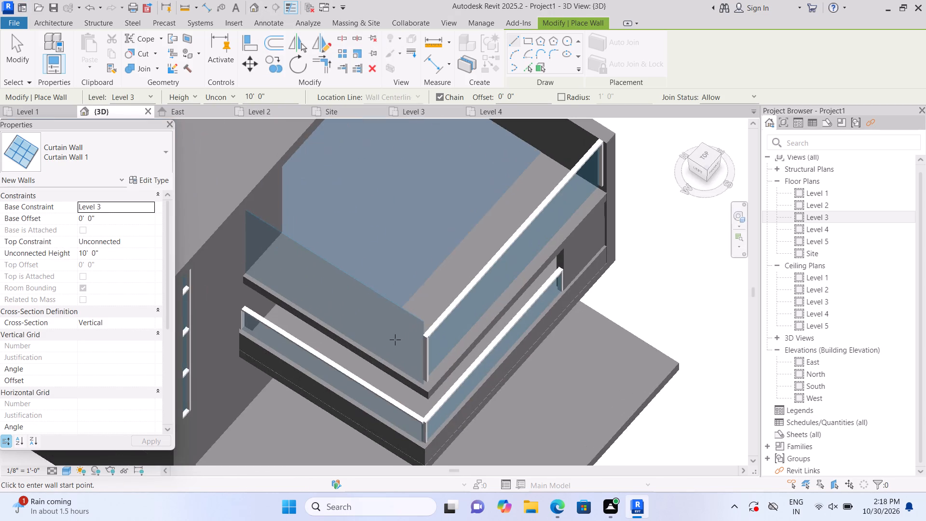
pyautogui.press('Escape')
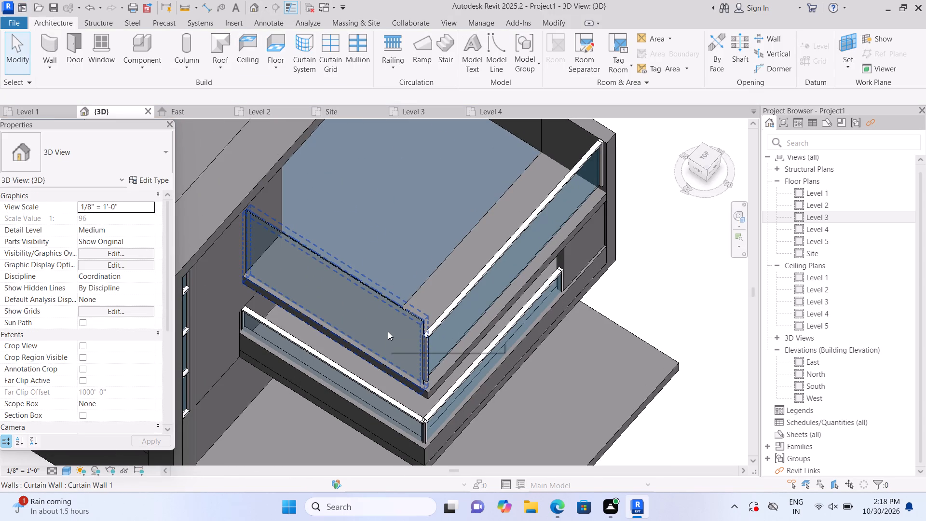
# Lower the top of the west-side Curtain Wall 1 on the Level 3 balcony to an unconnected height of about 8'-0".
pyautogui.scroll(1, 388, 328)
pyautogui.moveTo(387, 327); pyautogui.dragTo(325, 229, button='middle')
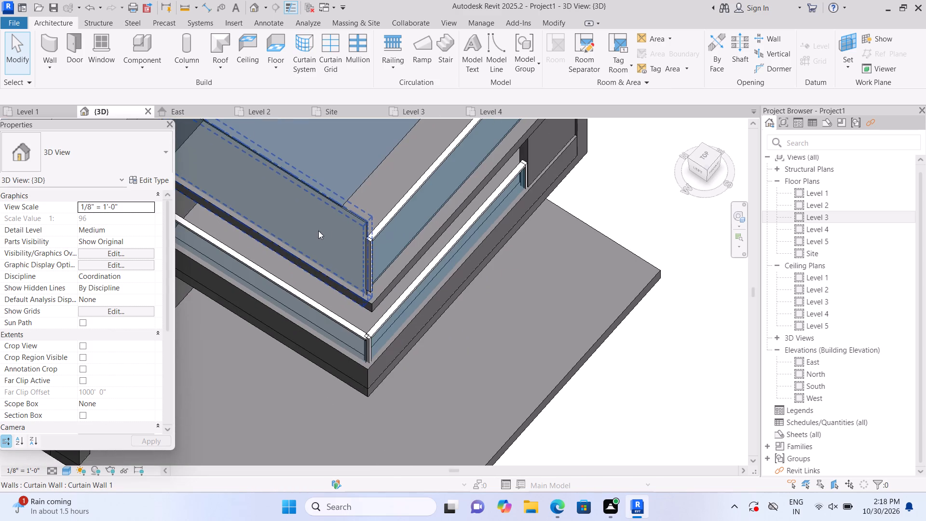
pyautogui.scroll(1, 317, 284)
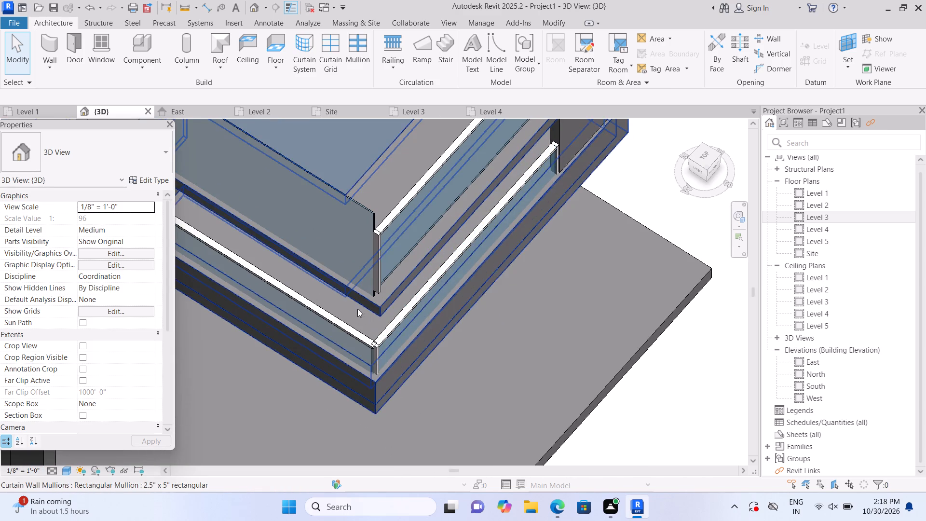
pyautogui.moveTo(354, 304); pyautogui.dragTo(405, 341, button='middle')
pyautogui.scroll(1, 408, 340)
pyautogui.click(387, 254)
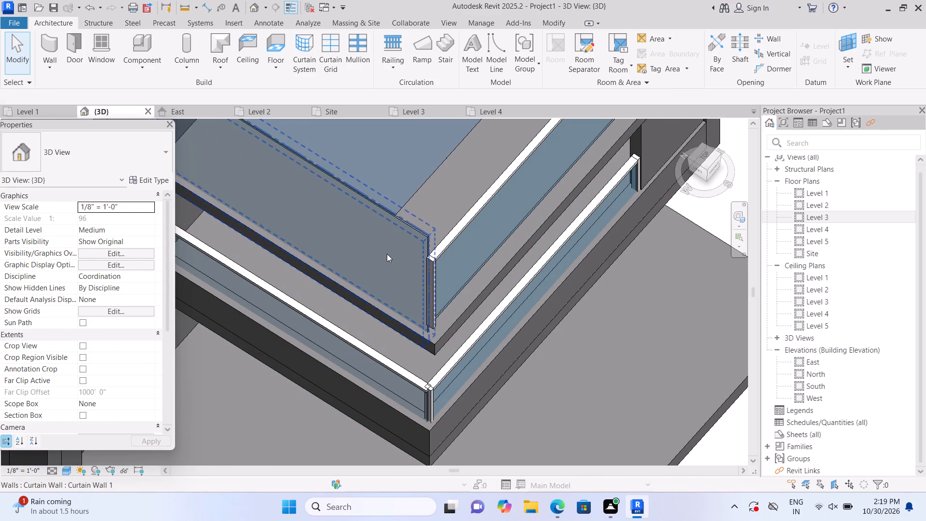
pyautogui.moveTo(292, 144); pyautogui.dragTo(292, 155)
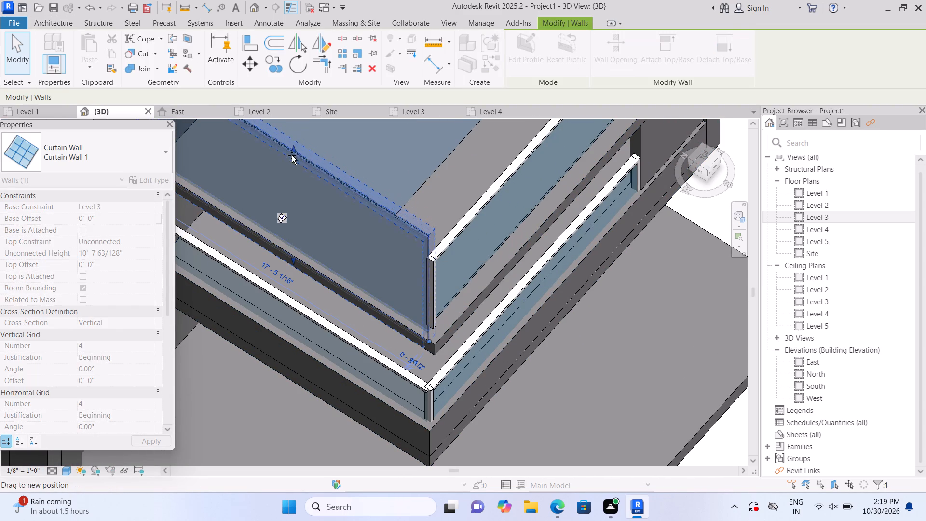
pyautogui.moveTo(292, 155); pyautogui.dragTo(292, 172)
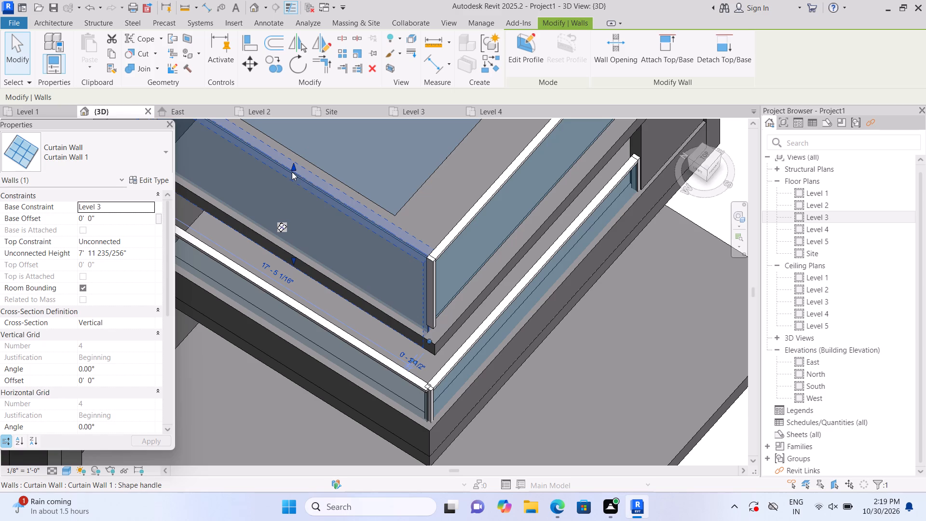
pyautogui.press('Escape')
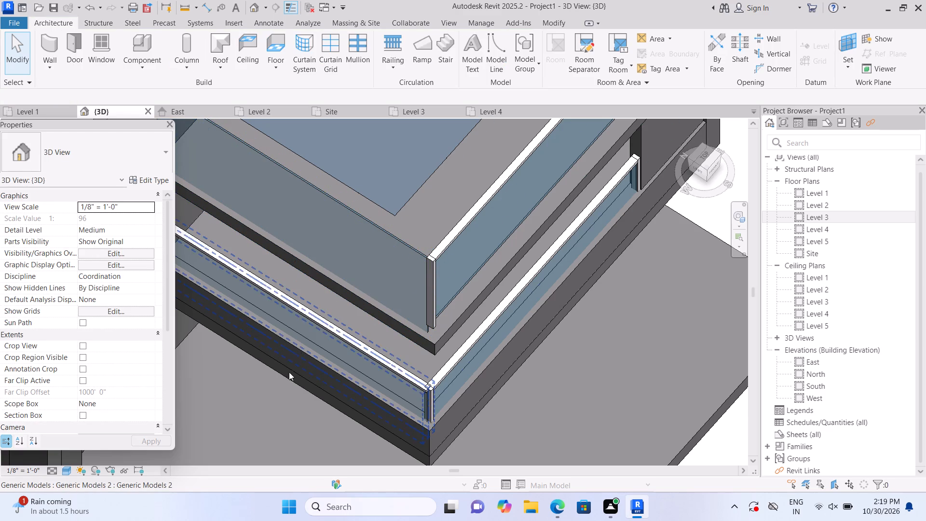
# Delete the vertical 2.5" x 5" rectangular mullion at the southwest corner of the Level 3 balcony's front railing.
pyautogui.scroll(3, 495, 382)
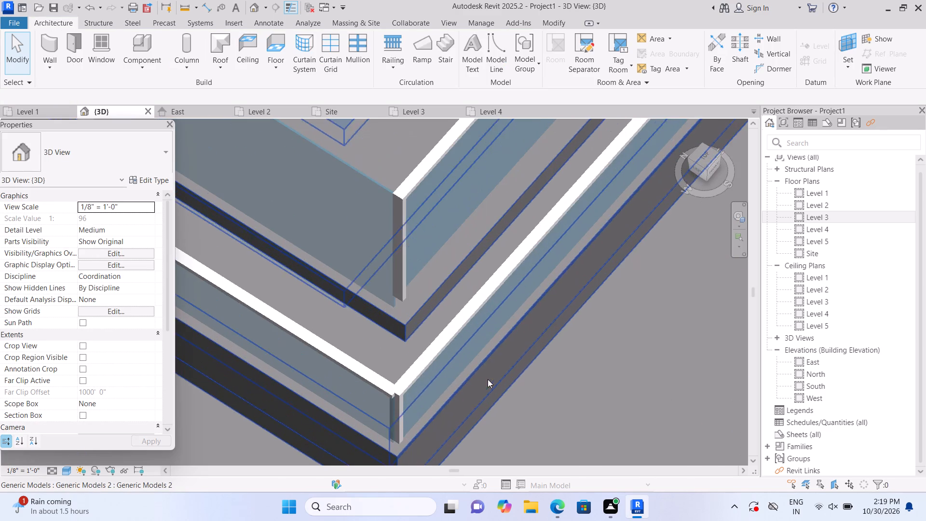
pyautogui.click(399, 264)
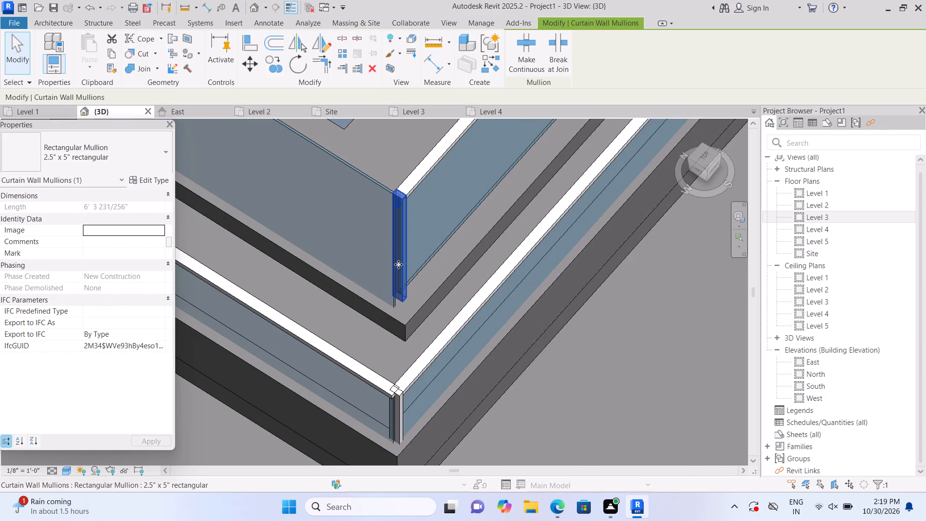
pyautogui.press('Delete')
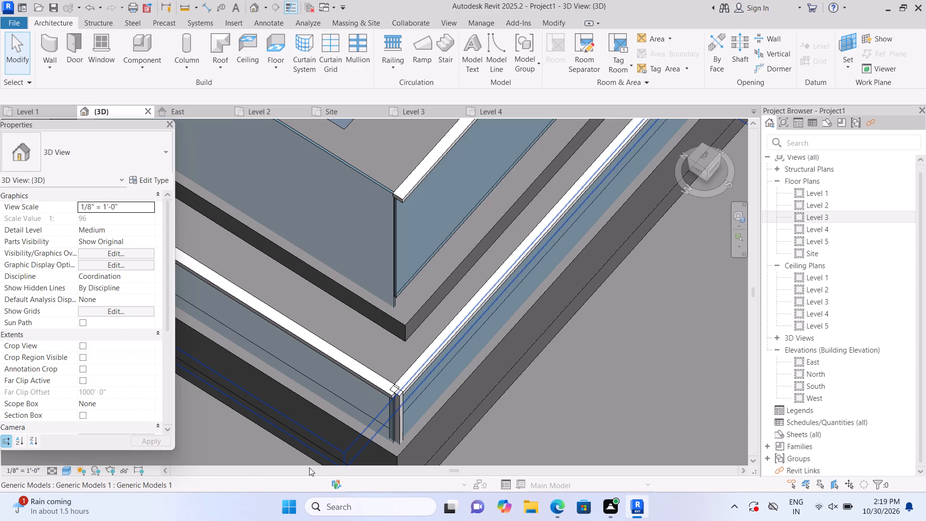
# In the front view, lower the top of the Level 3 balcony's front curtain-wall railing to an unconnected height of about 4'-5 1/2".
pyautogui.scroll(-4, 325, 407)
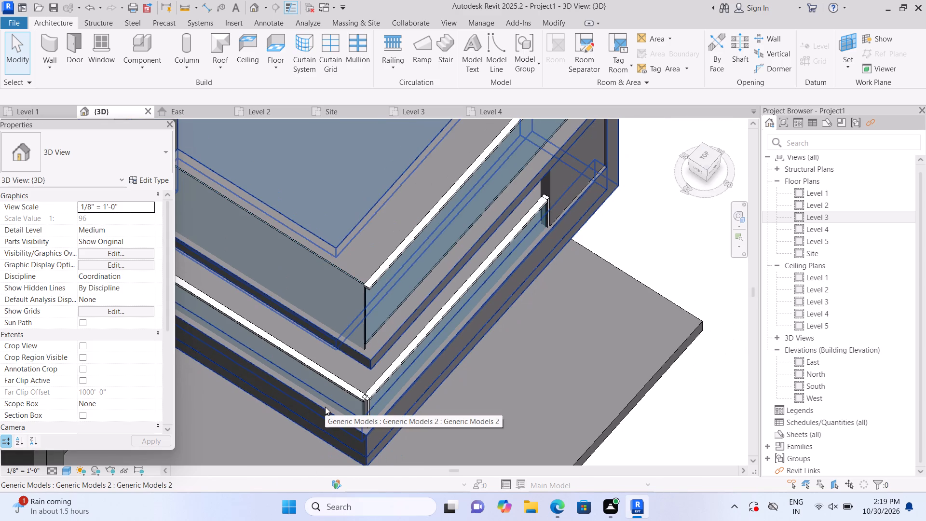
pyautogui.doubleClick(712, 172)
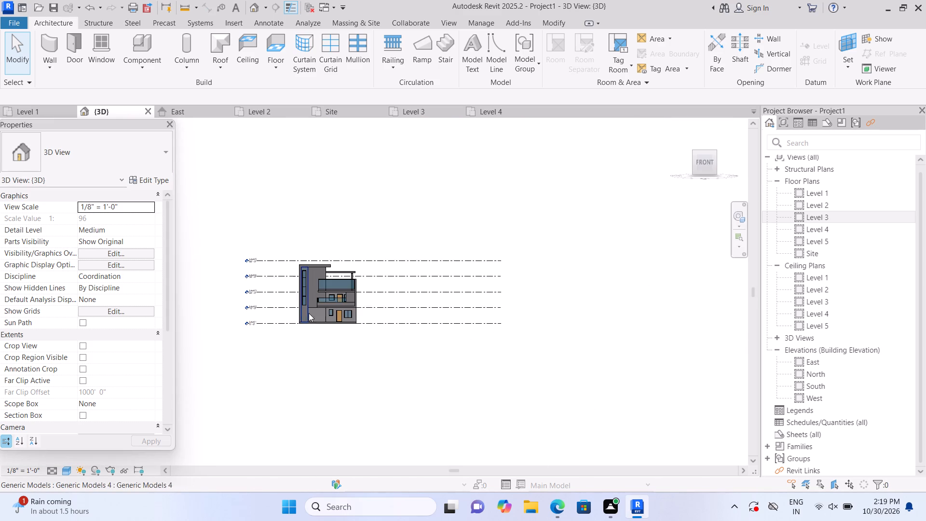
pyautogui.scroll(11, 308, 313)
pyautogui.moveTo(315, 283); pyautogui.dragTo(308, 379, button='middle')
pyautogui.scroll(1, 338, 383)
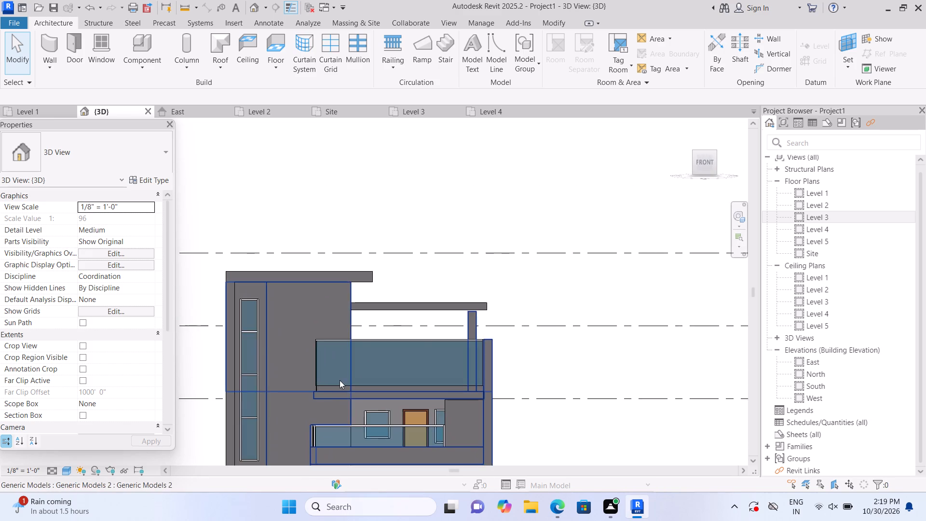
pyautogui.scroll(4, 340, 380)
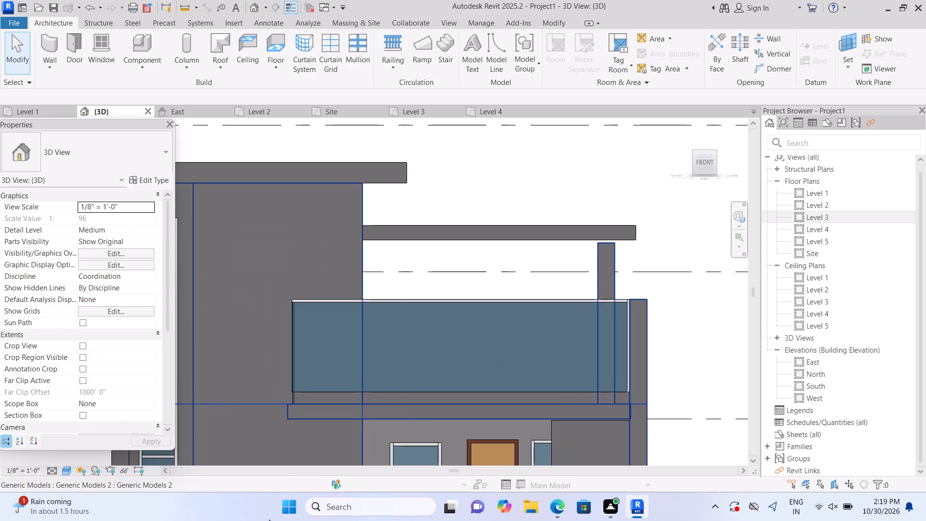
pyautogui.scroll(2, 343, 313)
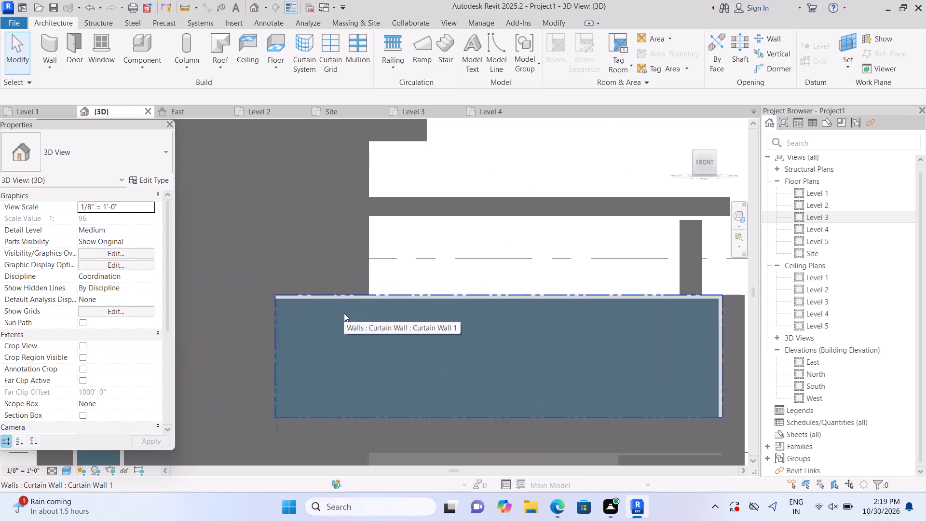
pyautogui.doubleClick(346, 309)
pyautogui.scroll(-3, 346, 309)
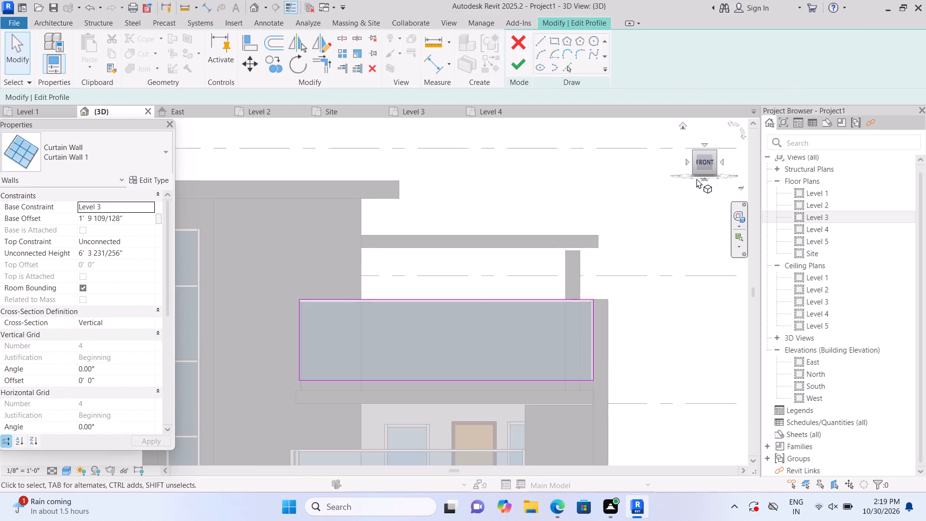
pyautogui.click(524, 60)
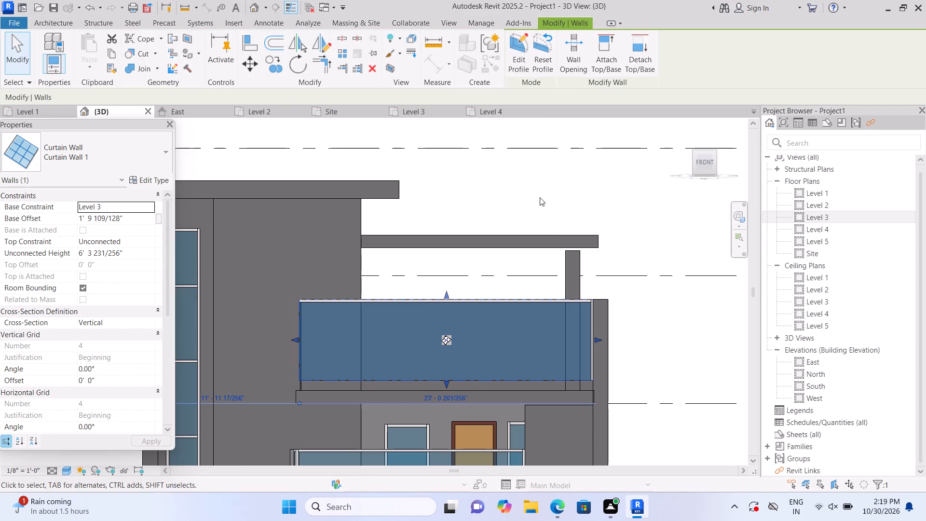
pyautogui.scroll(-5, 555, 236)
pyautogui.scroll(3, 573, 318)
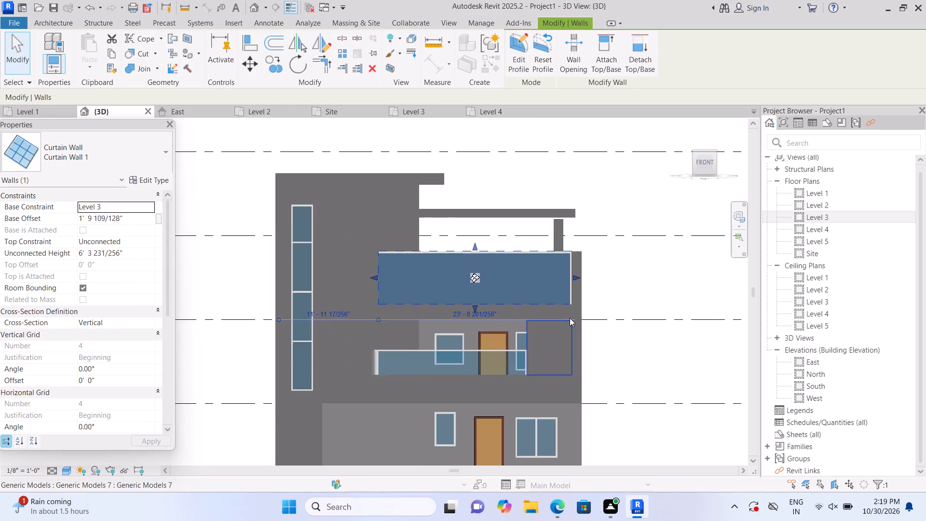
pyautogui.scroll(2, 569, 317)
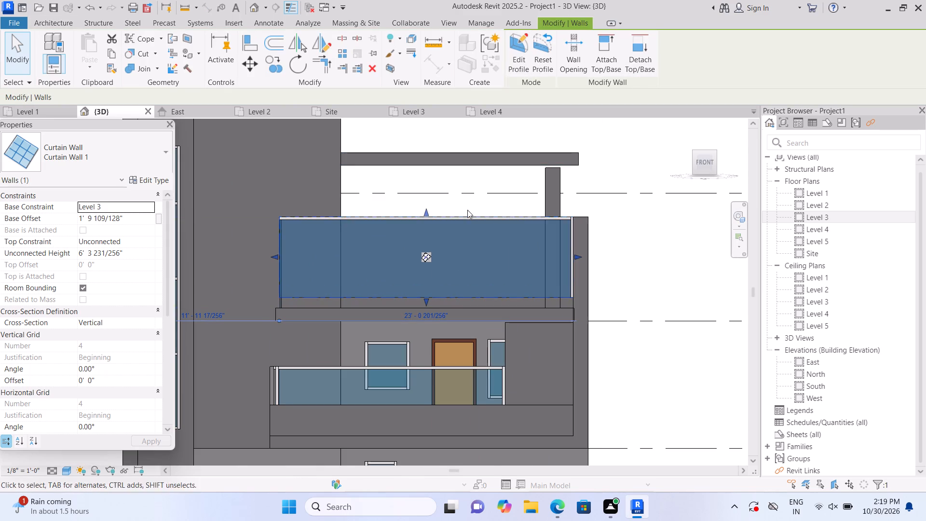
pyautogui.moveTo(424, 211); pyautogui.dragTo(431, 241)
pyautogui.click(639, 271)
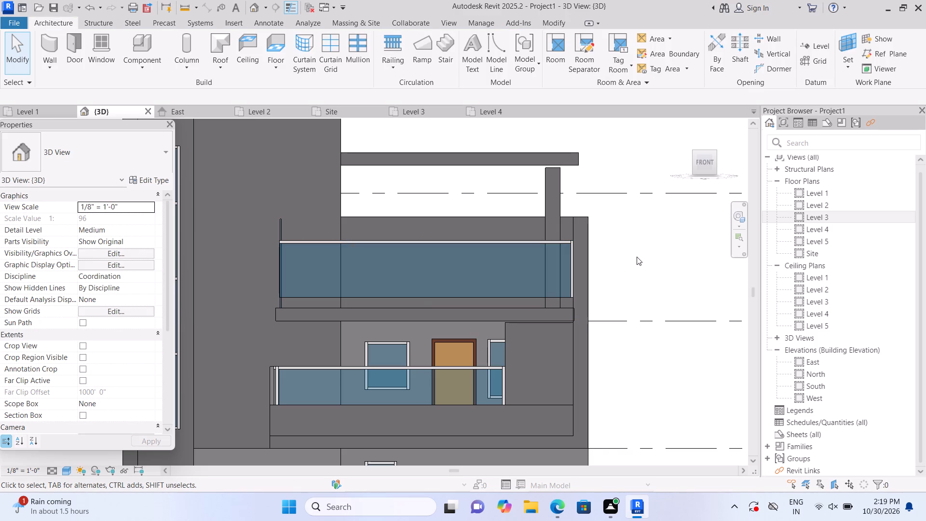
# Lower the top of the west-side curtain wall on the Level 3 balcony to match the top of the front railing.
pyautogui.scroll(2, 293, 234)
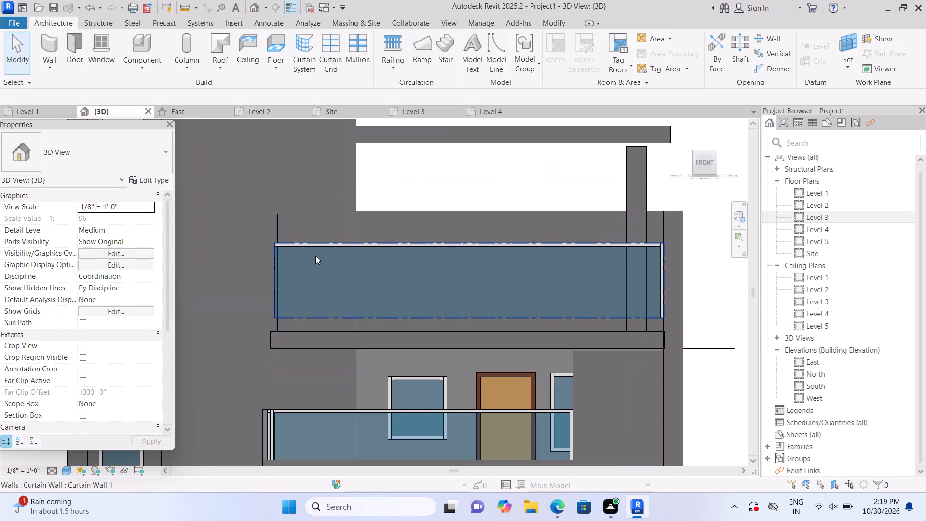
pyautogui.click(316, 257)
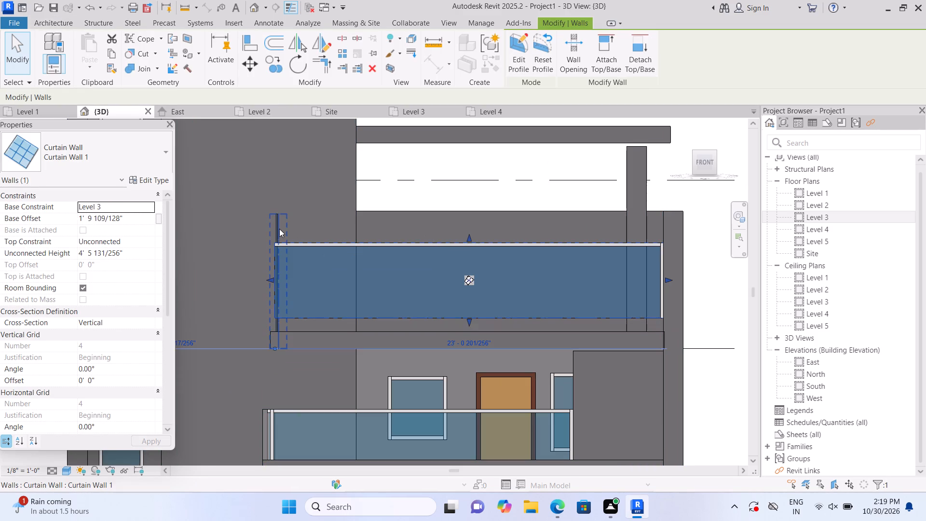
pyautogui.click(277, 226)
pyautogui.scroll(4, 277, 226)
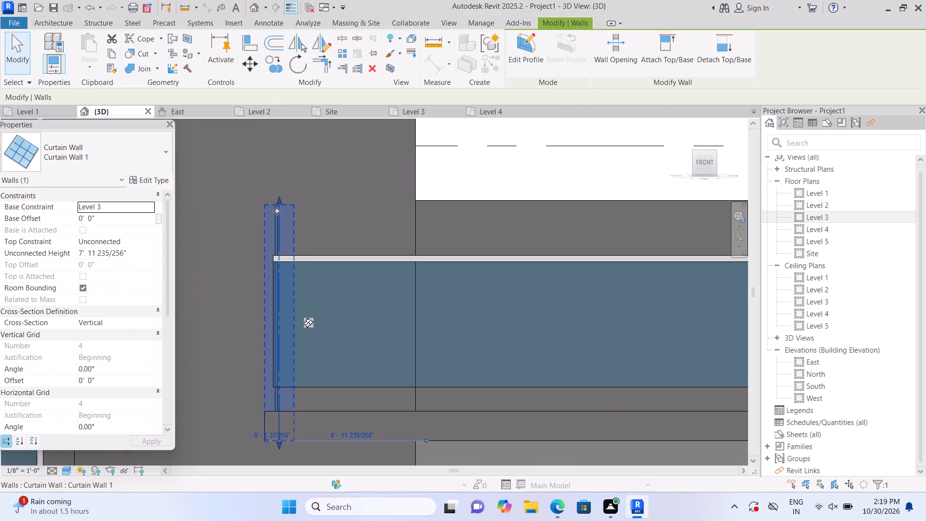
pyautogui.moveTo(279, 199); pyautogui.dragTo(284, 248)
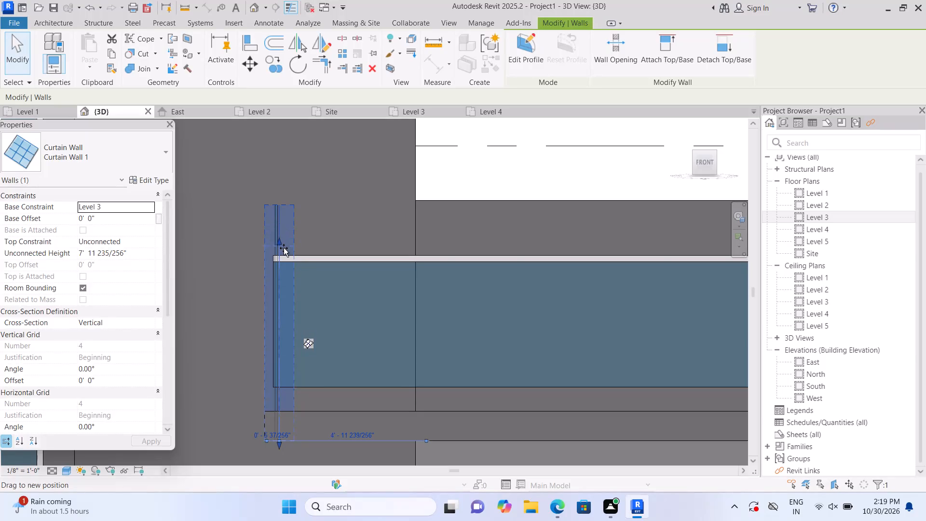
pyautogui.moveTo(284, 248); pyautogui.dragTo(284, 253)
pyautogui.press('Escape')
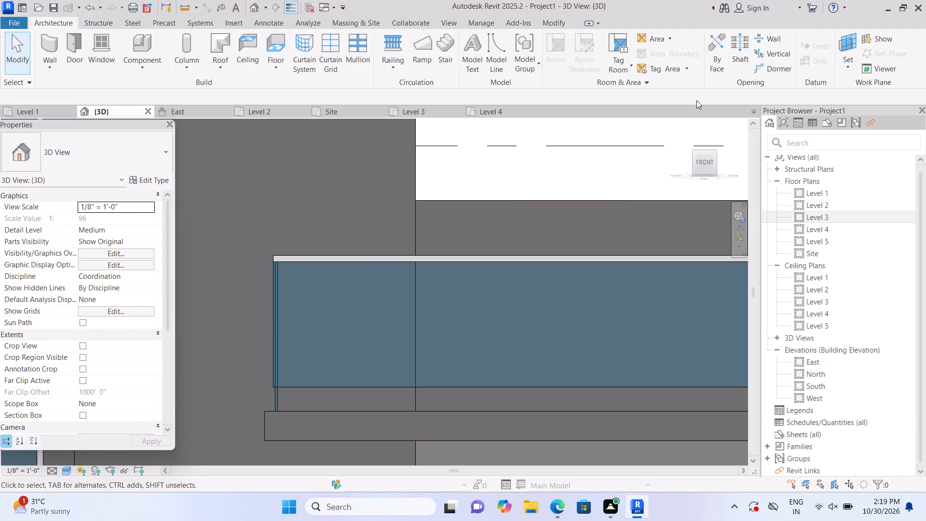
# Start an in-place component in the Generic Models category, keeping the default name, with the 3D view on the balcony railings.
pyautogui.click(681, 125)
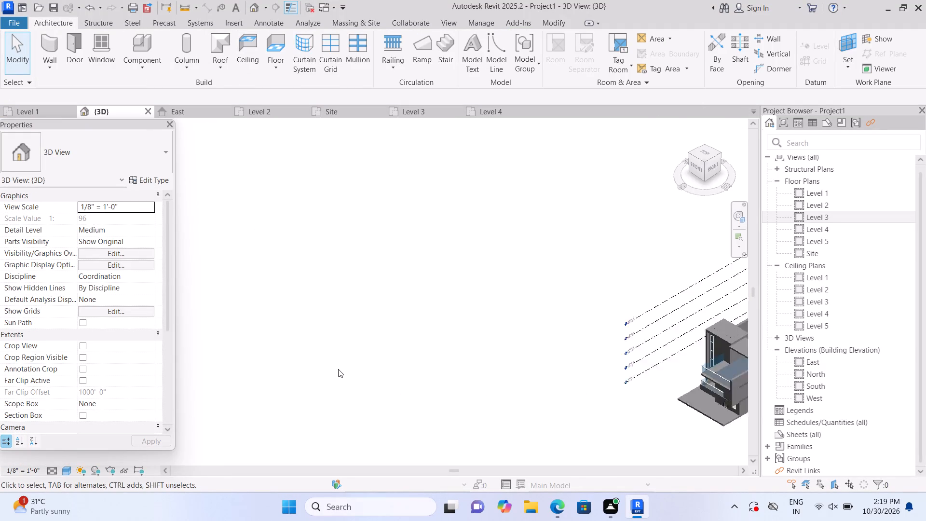
pyautogui.scroll(11, 295, 369)
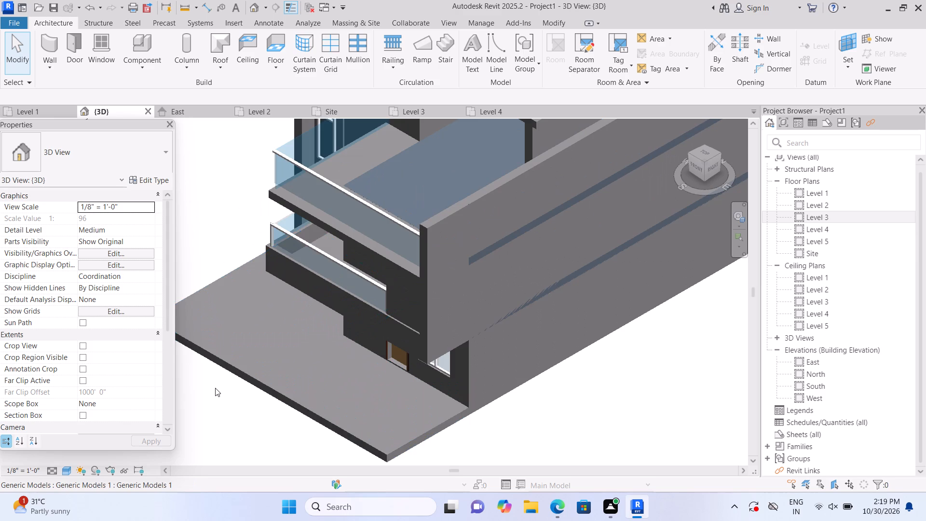
pyautogui.moveTo(216, 388); pyautogui.dragTo(271, 474, button='middle')
pyautogui.scroll(1, 352, 318)
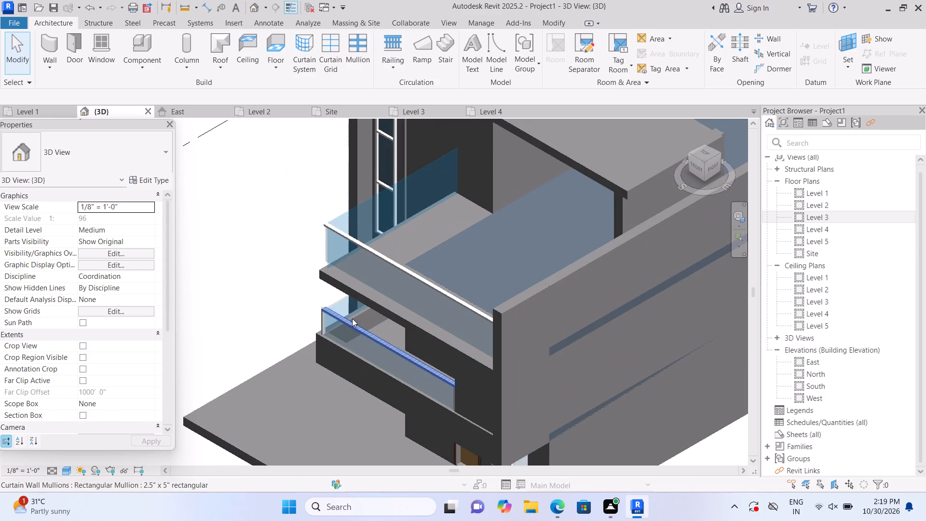
pyautogui.scroll(2, 352, 318)
pyautogui.scroll(1, 249, 314)
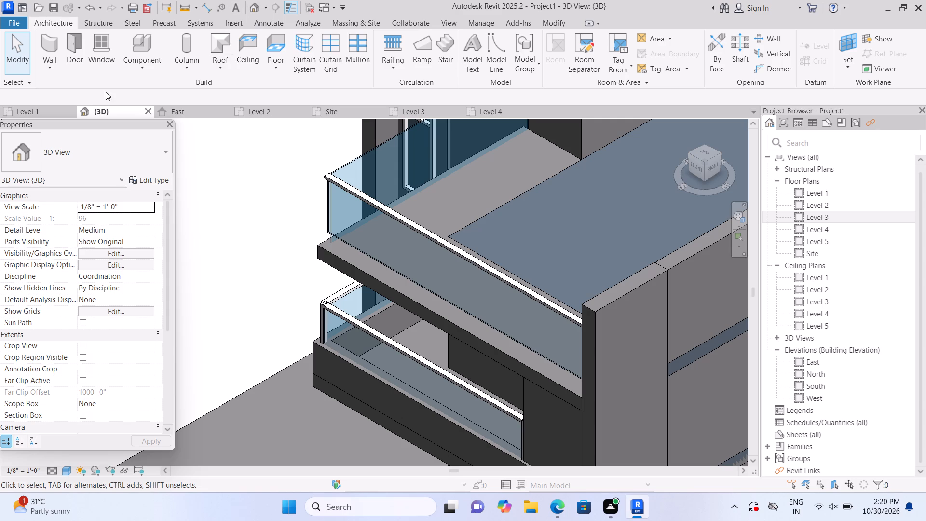
pyautogui.click(189, 67)
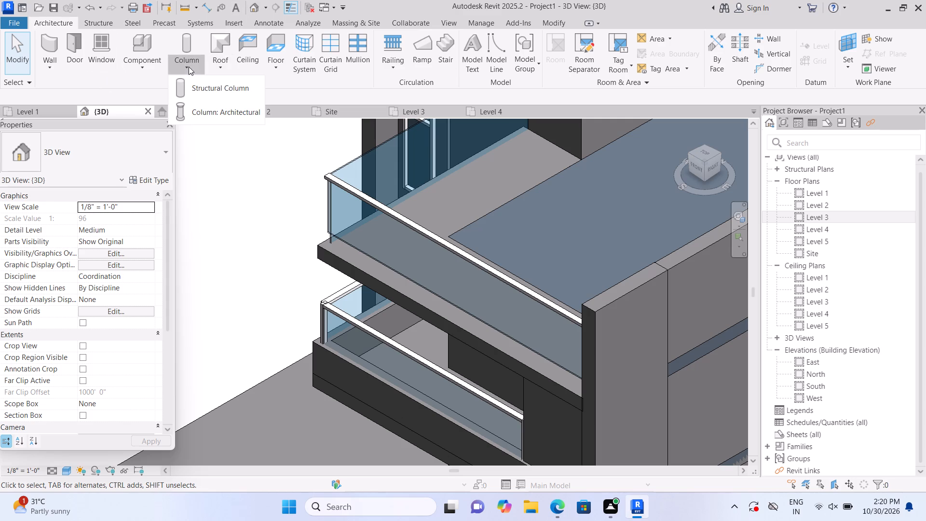
pyautogui.click(140, 63)
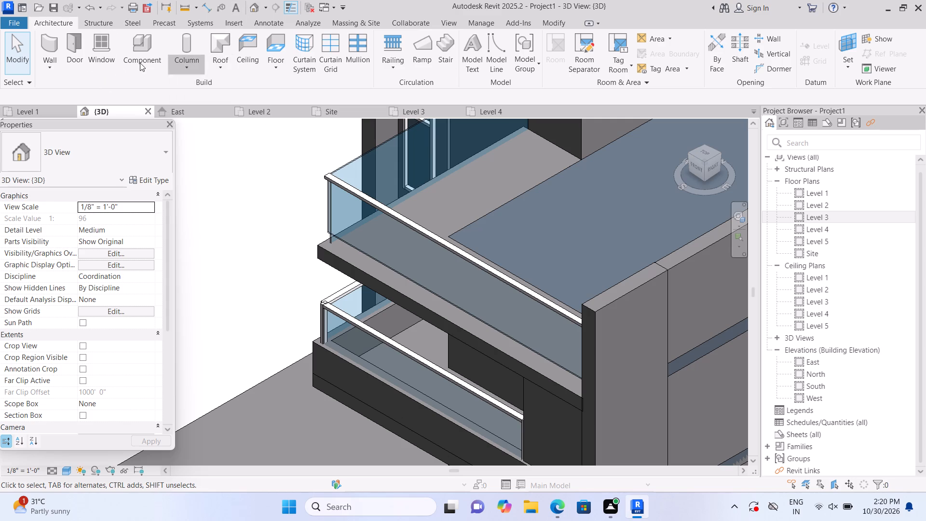
pyautogui.click(148, 107)
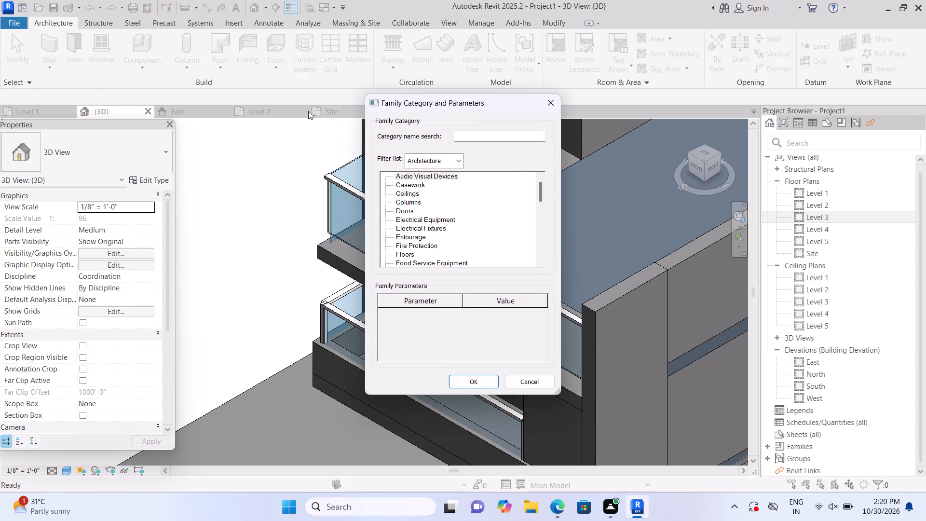
pyautogui.scroll(-7, 451, 231)
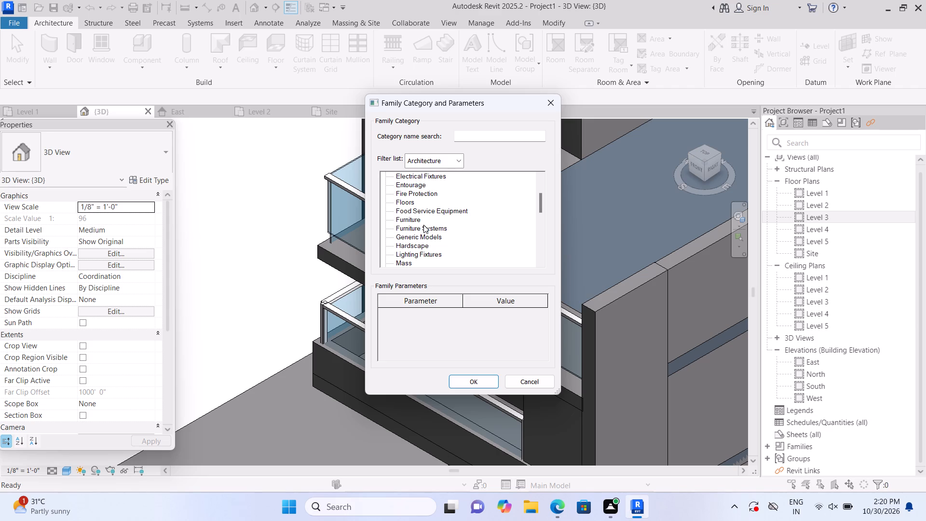
pyautogui.click(423, 225)
pyautogui.click(474, 381)
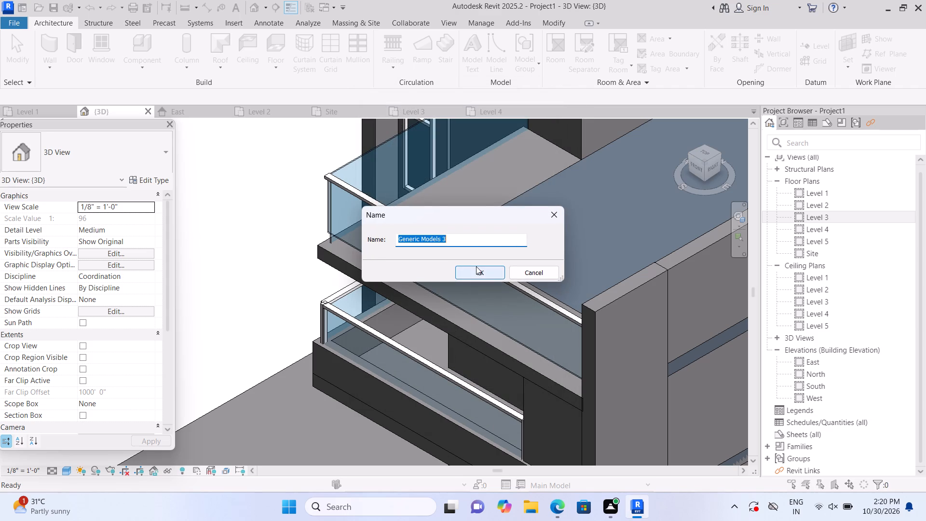
pyautogui.click(476, 266)
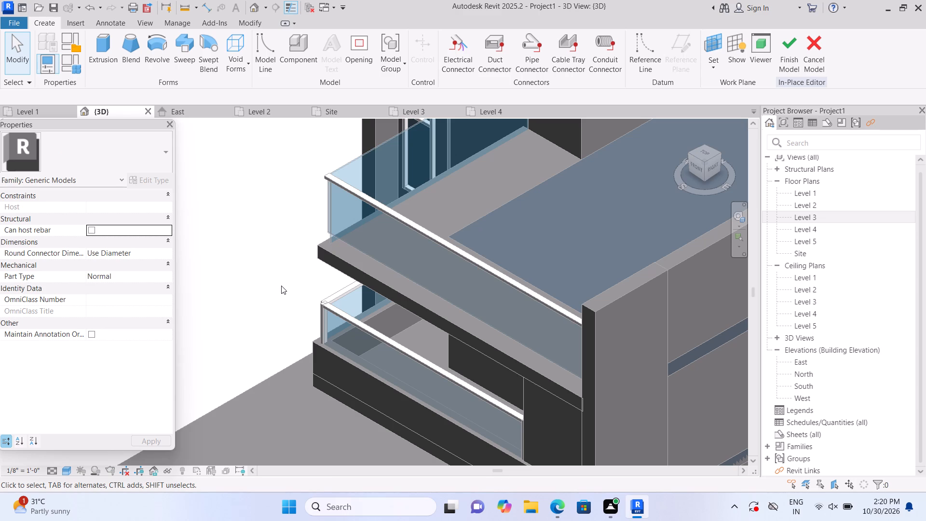
pyautogui.keyDown('shift'); pyautogui.moveTo(280, 276); pyautogui.dragTo(286, 310, button='middle'); pyautogui.keyUp('shift')
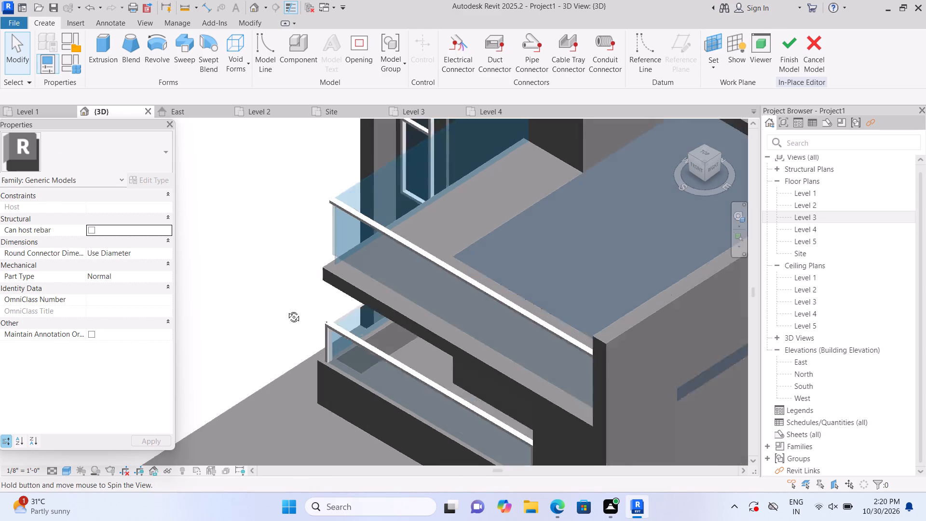
# Start an extrusion in the in-place model and pick the slab-edge top face outside the Level 3 balcony's front railing as its work plane.
pyautogui.keyDown('shift'); pyautogui.moveTo(286, 310); pyautogui.dragTo(407, 368, button='middle'); pyautogui.keyUp('shift')
pyautogui.moveTo(431, 339); pyautogui.dragTo(171, 197, button='middle')
pyautogui.scroll(-4, 209, 223)
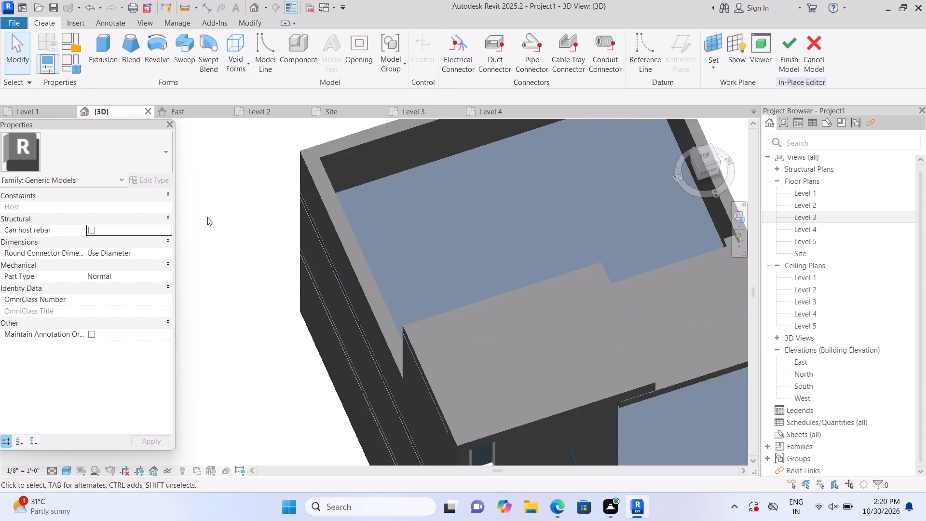
pyautogui.scroll(-4, 207, 217)
pyautogui.scroll(5, 381, 387)
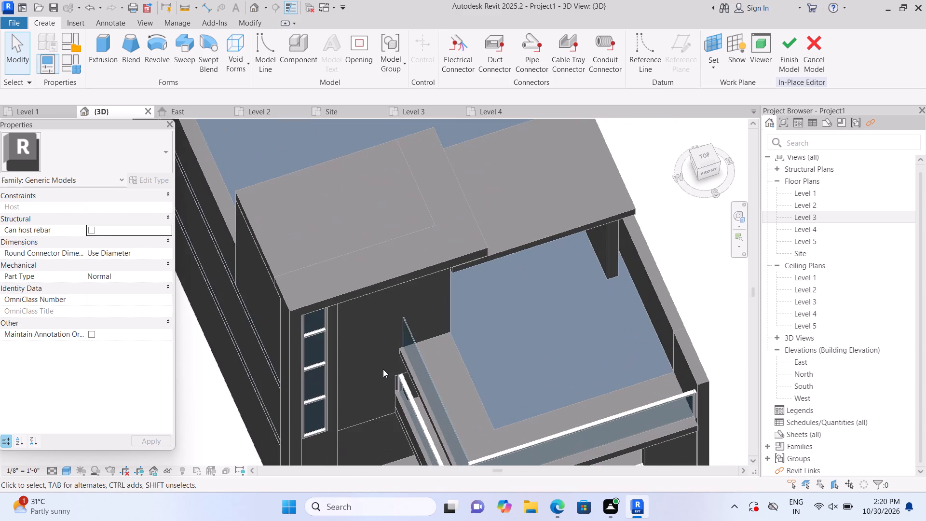
pyautogui.moveTo(381, 370); pyautogui.dragTo(360, 252, button='middle')
pyautogui.scroll(1, 492, 387)
pyautogui.moveTo(486, 379); pyautogui.dragTo(475, 367, button='middle')
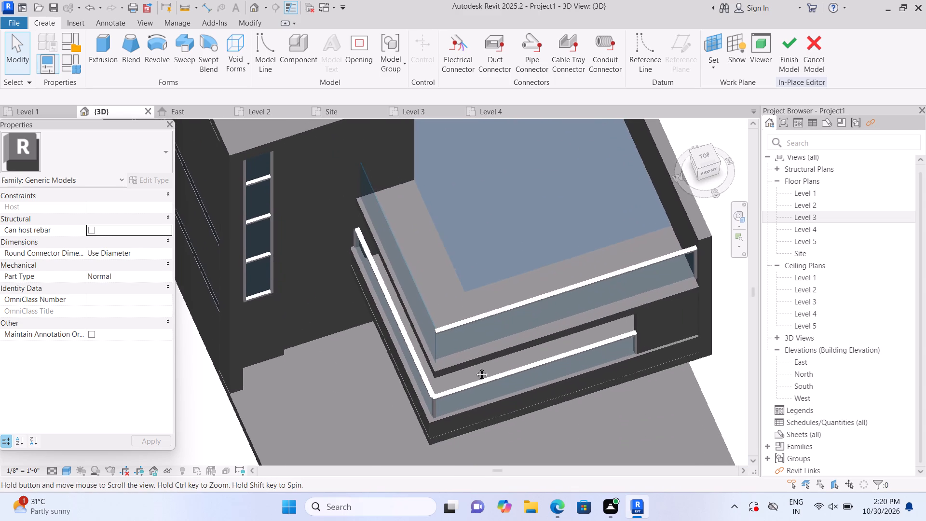
pyautogui.moveTo(475, 367); pyautogui.dragTo(435, 359, button='middle')
pyautogui.scroll(2, 387, 338)
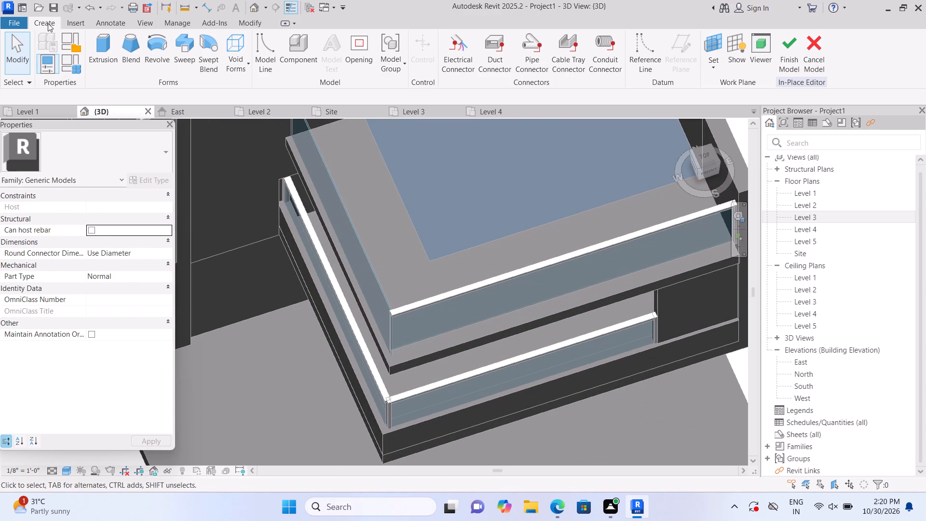
pyautogui.click(109, 49)
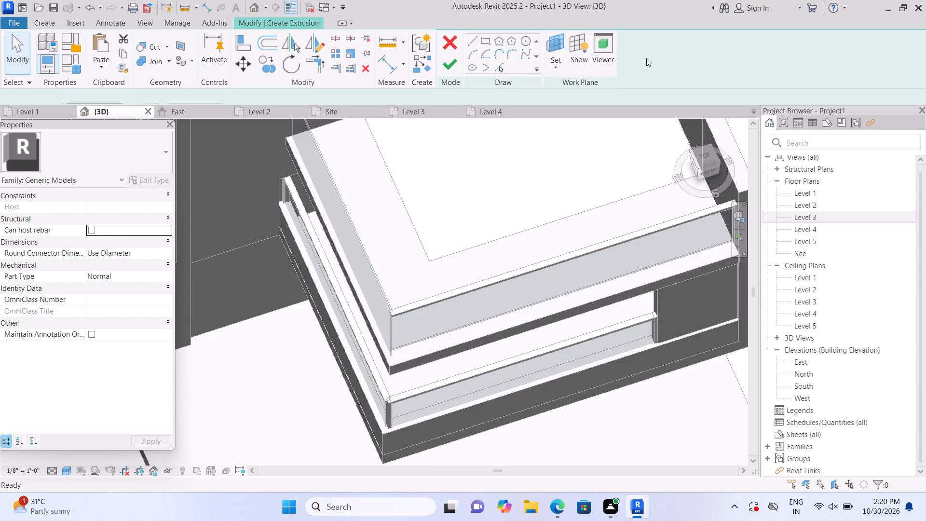
pyautogui.click(630, 65)
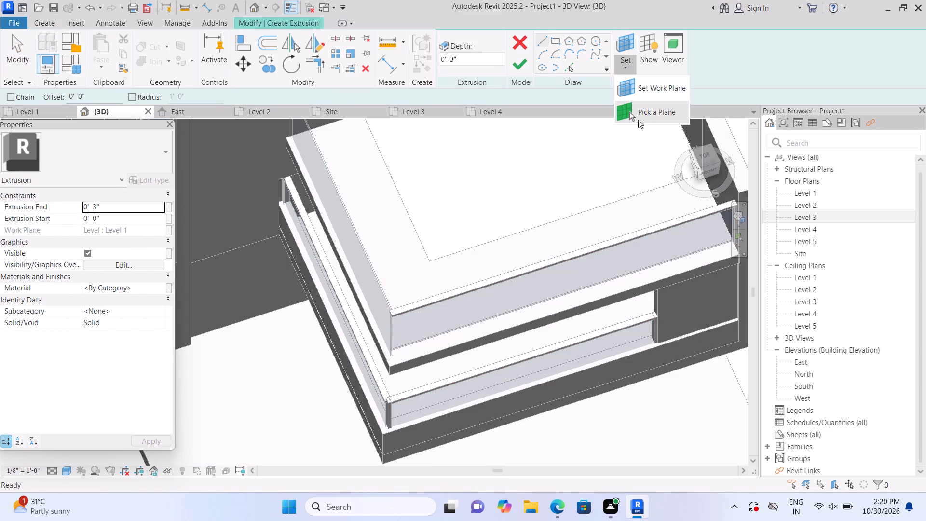
pyautogui.click(640, 114)
pyautogui.moveTo(650, 289); pyautogui.dragTo(616, 295, button='middle')
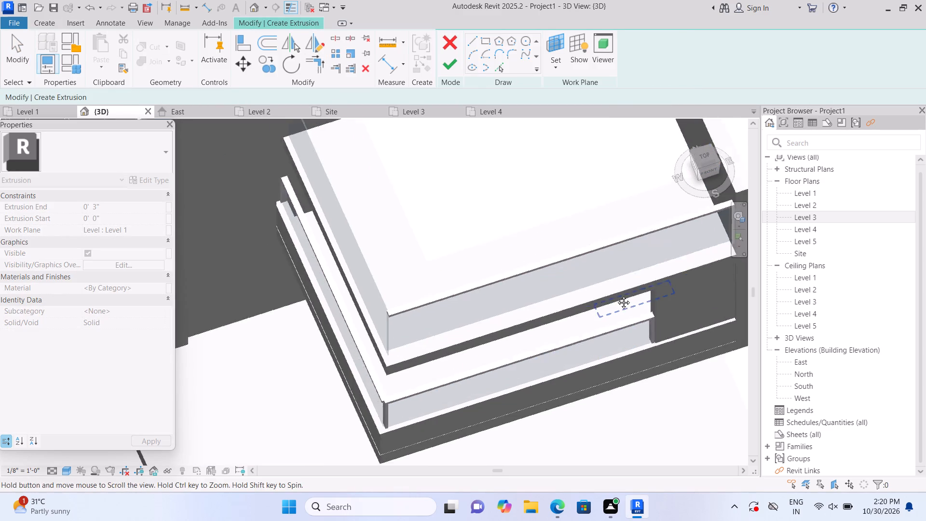
pyautogui.moveTo(616, 295); pyautogui.dragTo(504, 309, button='middle')
pyautogui.moveTo(504, 309); pyautogui.dragTo(626, 284, button='middle')
pyautogui.scroll(1, 626, 284)
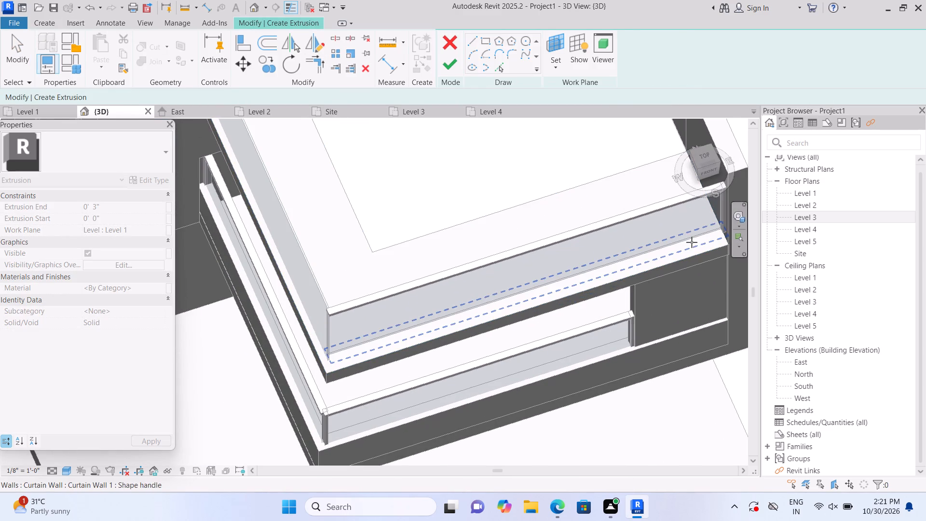
pyautogui.click(692, 252)
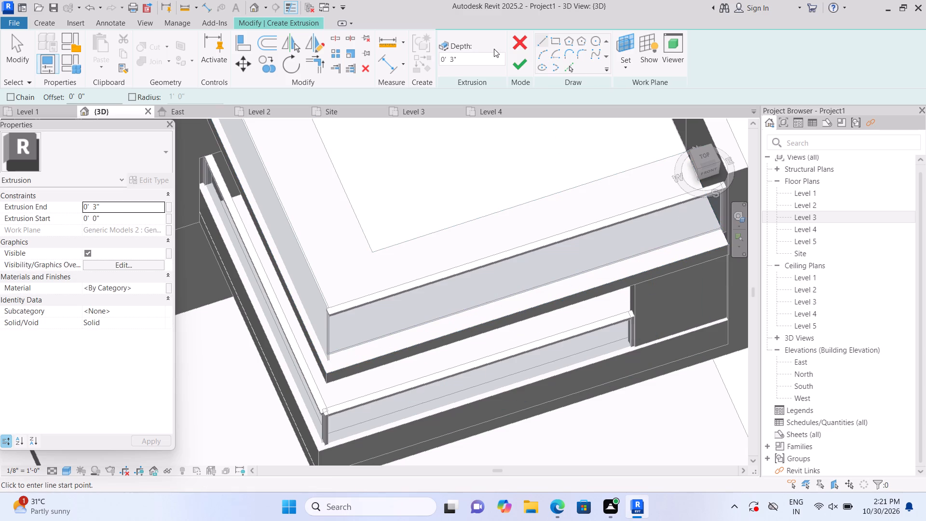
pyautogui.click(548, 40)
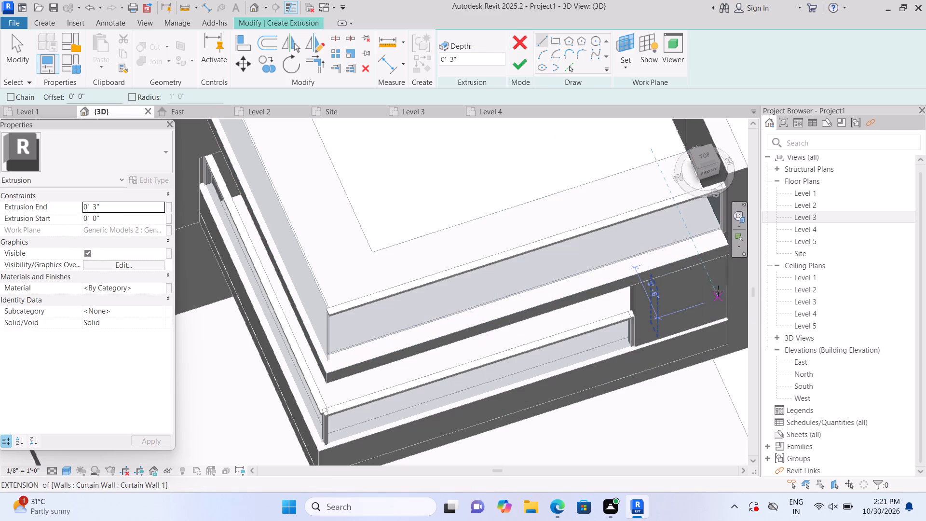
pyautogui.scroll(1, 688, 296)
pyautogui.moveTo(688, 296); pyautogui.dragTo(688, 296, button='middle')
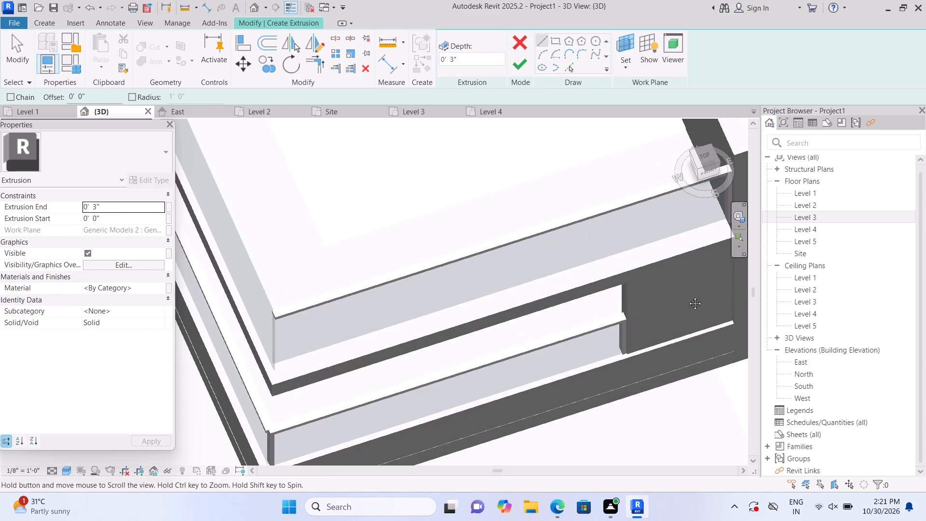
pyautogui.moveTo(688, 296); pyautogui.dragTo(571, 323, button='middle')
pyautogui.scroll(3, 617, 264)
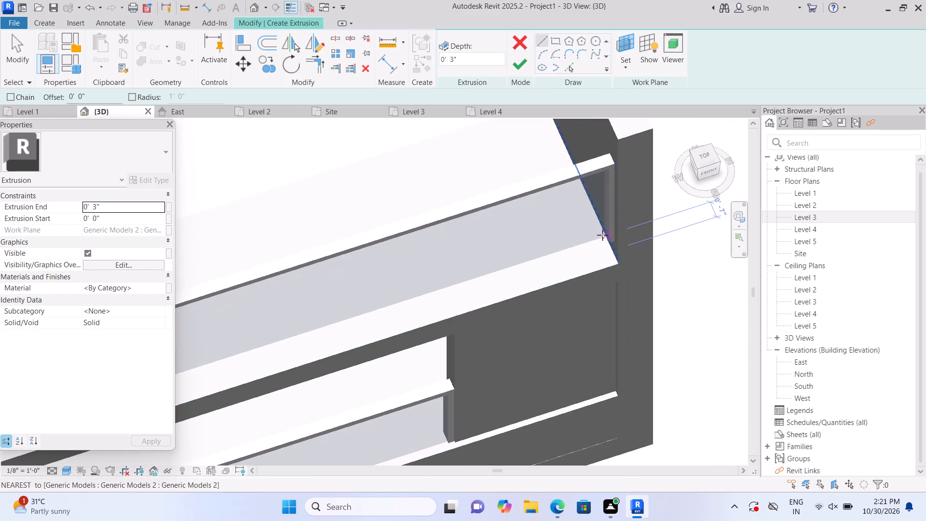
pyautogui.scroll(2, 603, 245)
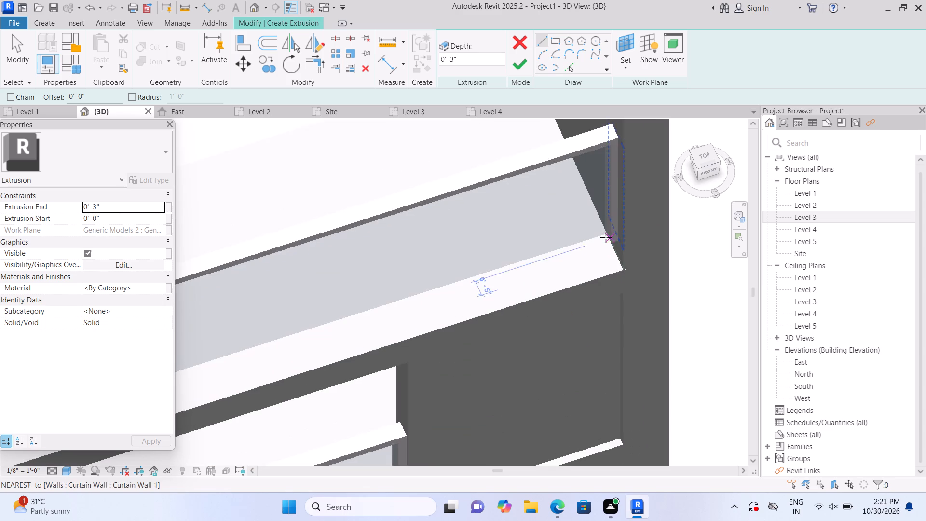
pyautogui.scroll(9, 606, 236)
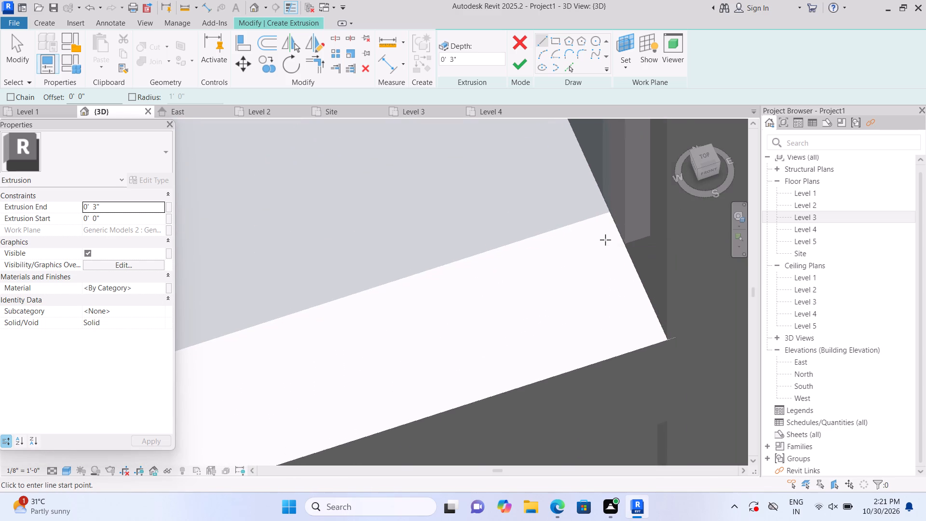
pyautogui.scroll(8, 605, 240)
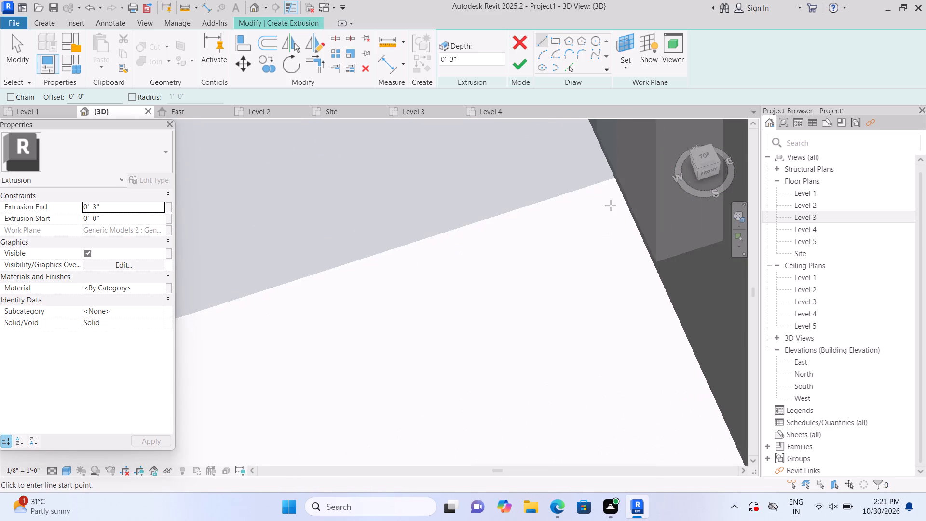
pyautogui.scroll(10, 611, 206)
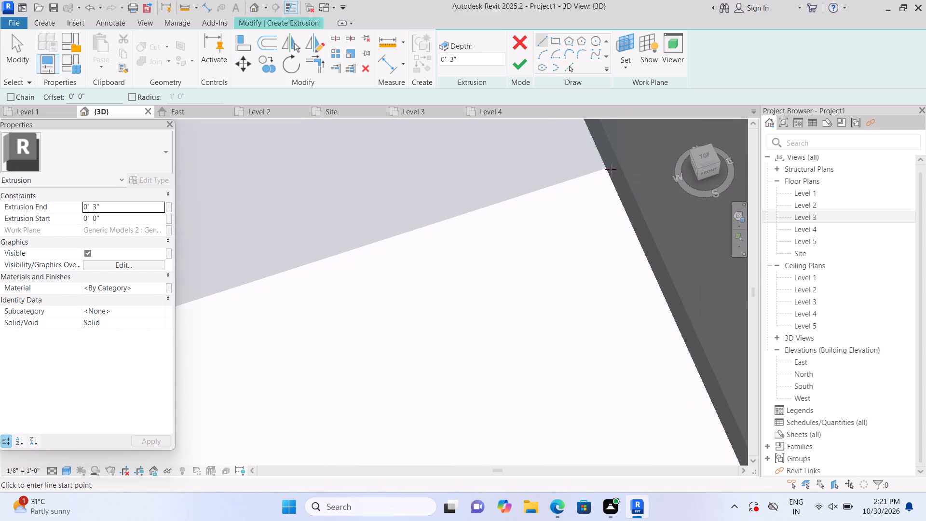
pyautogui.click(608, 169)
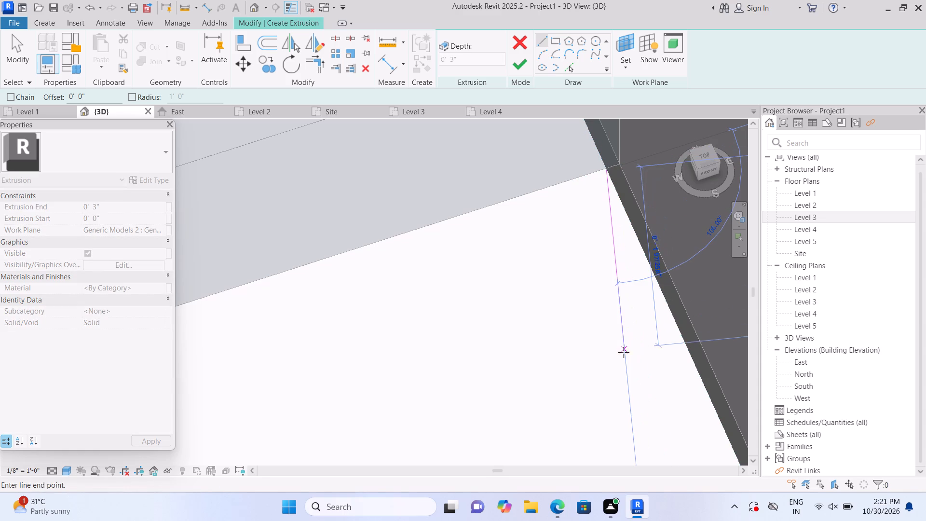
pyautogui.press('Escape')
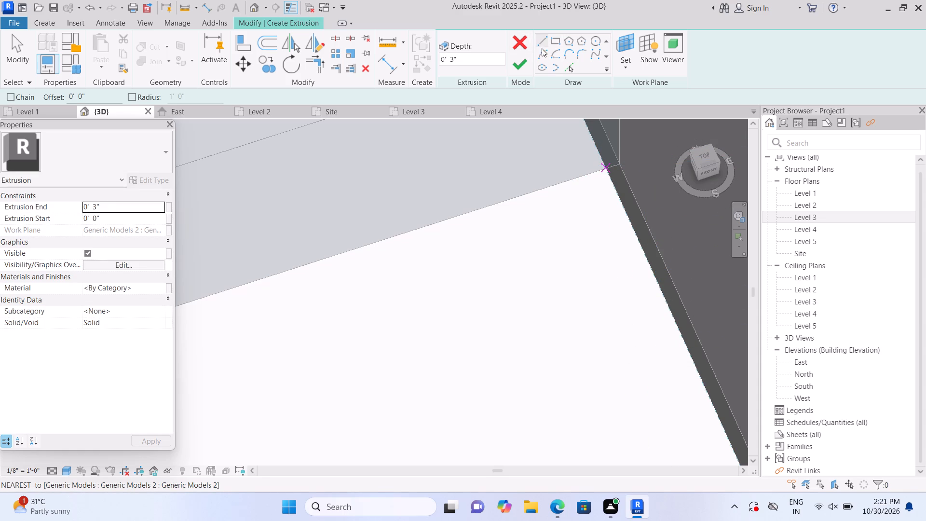
# Extrude a rectangle 3" deep along the Level 3 balcony's front slab edge, from the railing's east end to the slab's outer southwest corner.
pyautogui.click(555, 44)
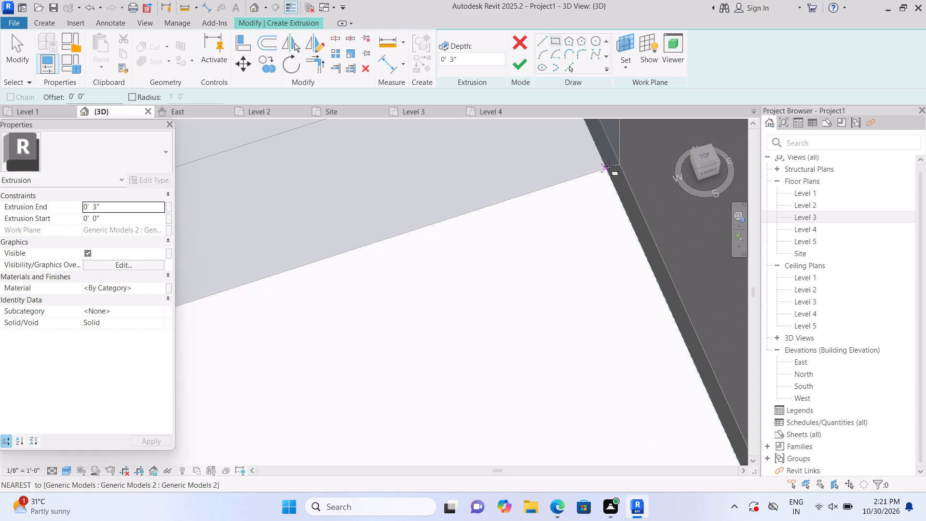
pyautogui.click(609, 166)
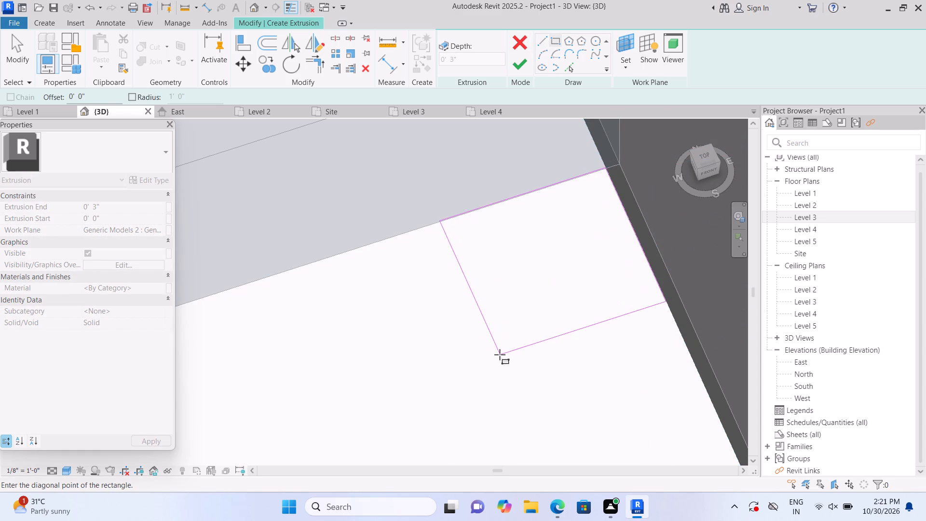
pyautogui.scroll(-17, 500, 355)
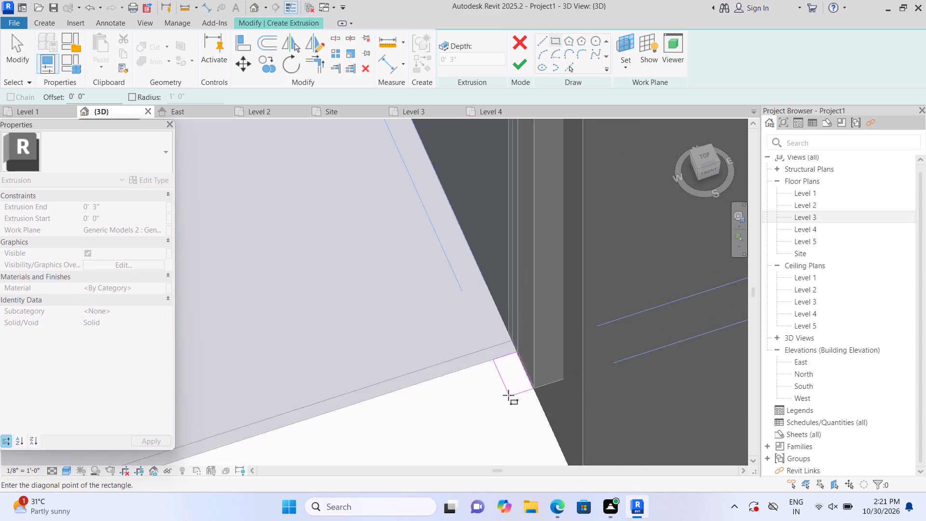
pyautogui.moveTo(508, 395); pyautogui.dragTo(544, 328, button='middle')
pyautogui.moveTo(518, 423); pyautogui.dragTo(617, 267, button='middle')
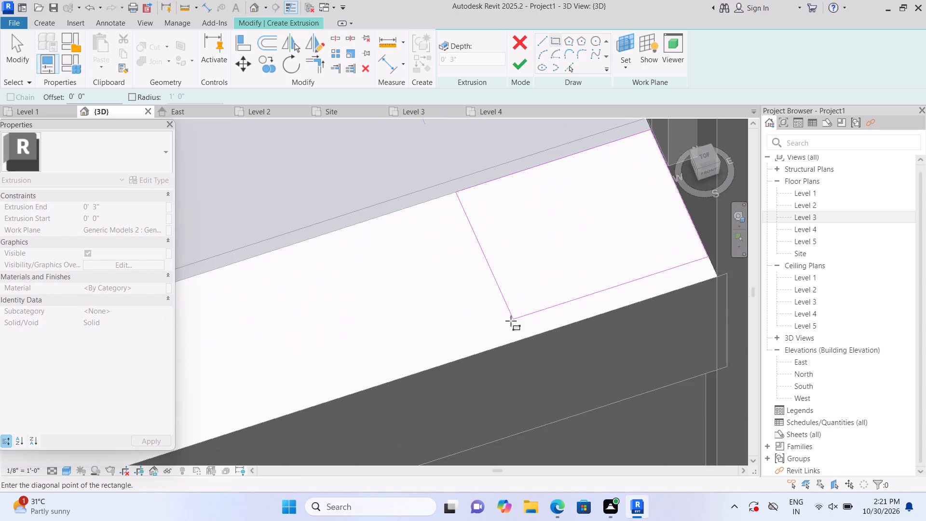
pyautogui.scroll(-5, 511, 321)
pyautogui.moveTo(503, 330); pyautogui.dragTo(644, 262, button='middle')
pyautogui.scroll(-1, 631, 271)
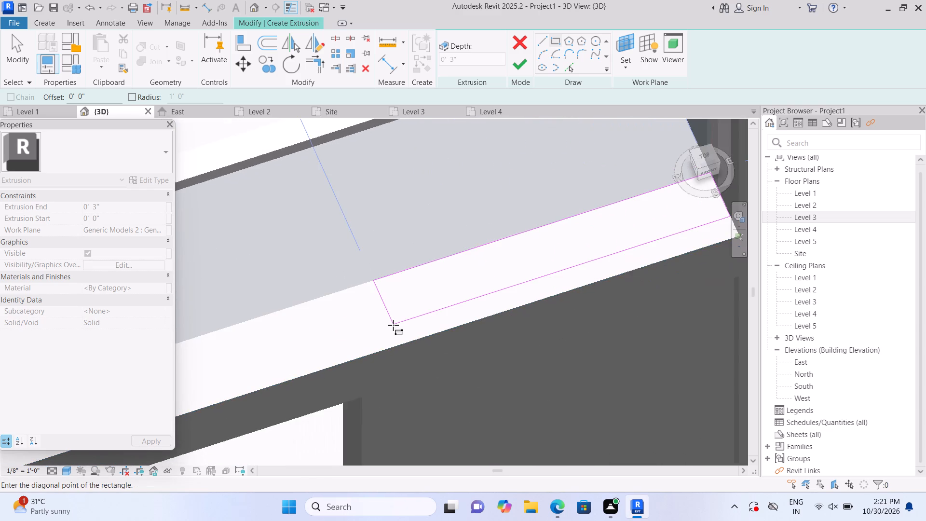
pyautogui.moveTo(382, 331); pyautogui.dragTo(611, 279, button='middle')
pyautogui.scroll(-1, 599, 287)
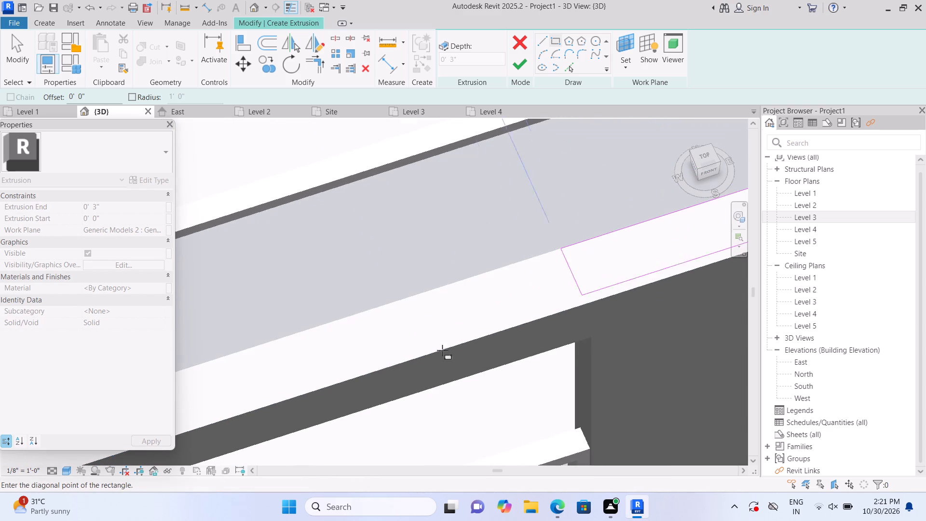
pyautogui.moveTo(345, 373); pyautogui.dragTo(689, 278, button='middle')
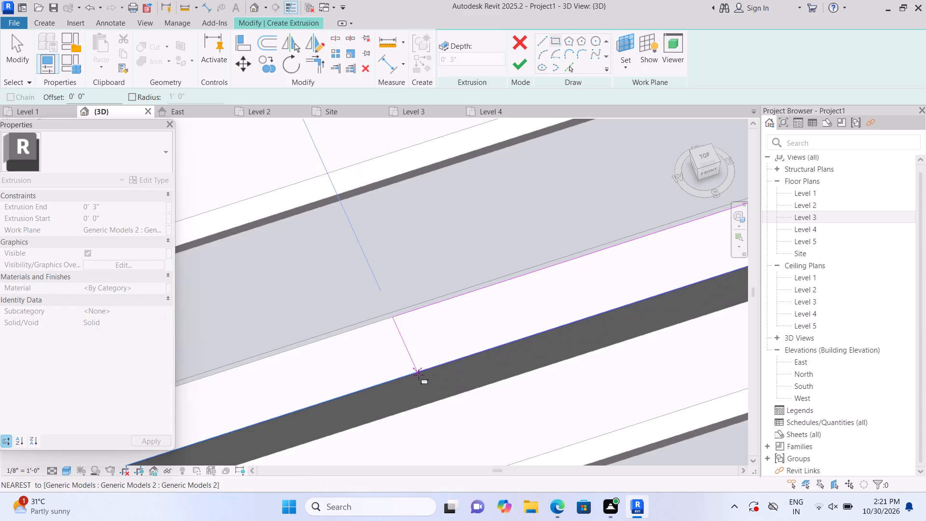
pyautogui.moveTo(419, 375); pyautogui.dragTo(911, 202, button='middle')
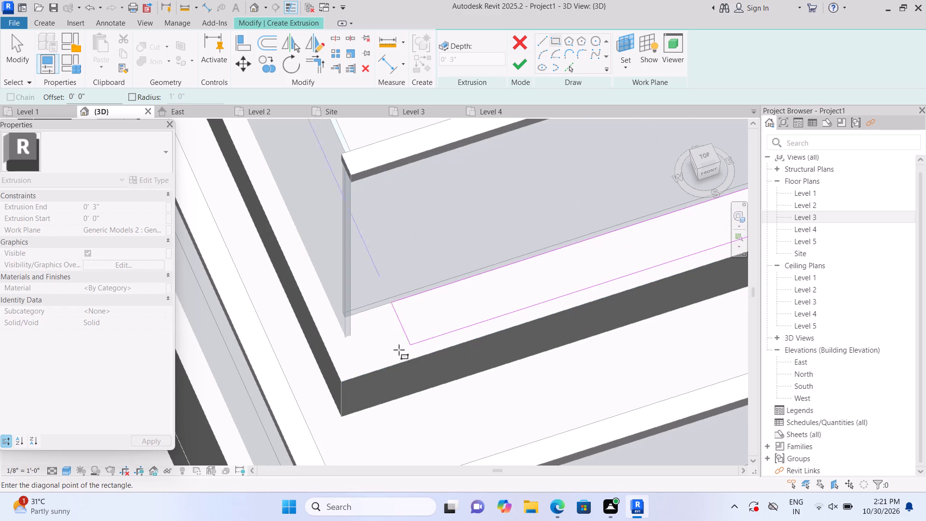
pyautogui.click(342, 382)
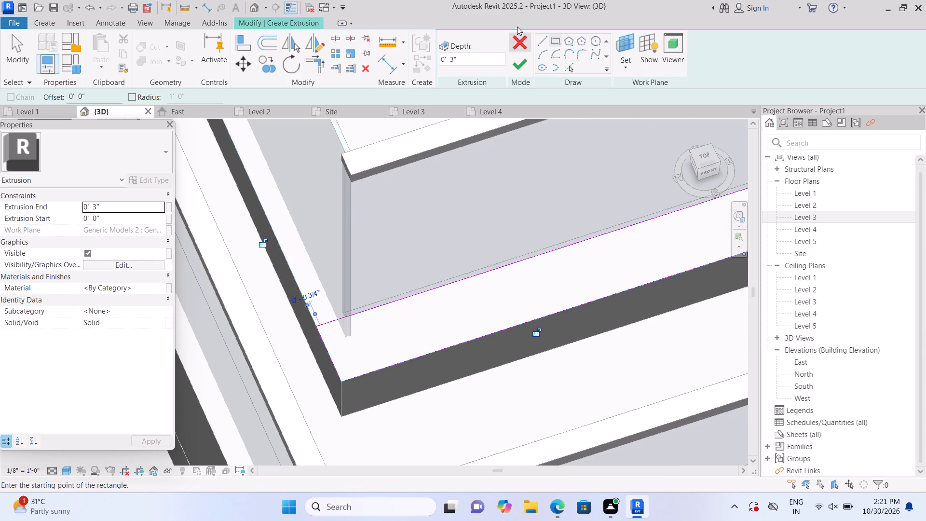
pyautogui.click(516, 64)
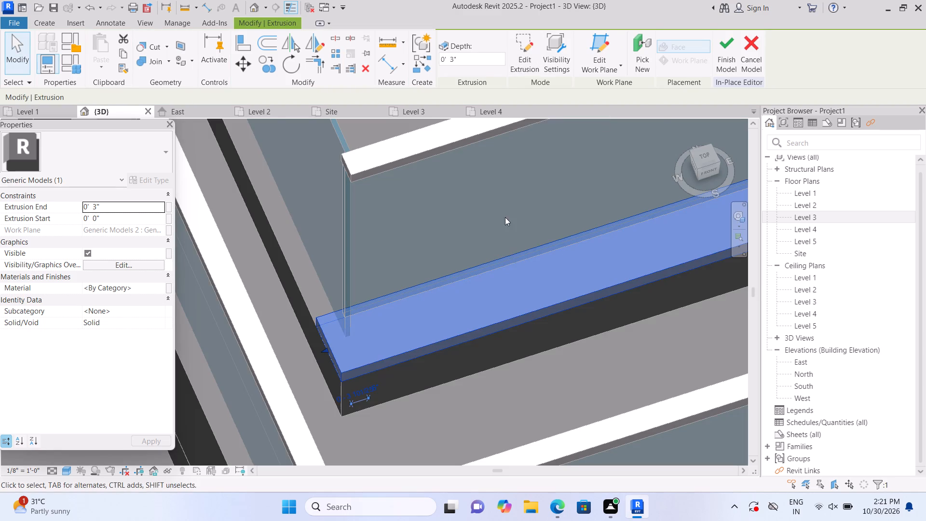
pyautogui.scroll(-4, 500, 220)
pyautogui.press('Escape')
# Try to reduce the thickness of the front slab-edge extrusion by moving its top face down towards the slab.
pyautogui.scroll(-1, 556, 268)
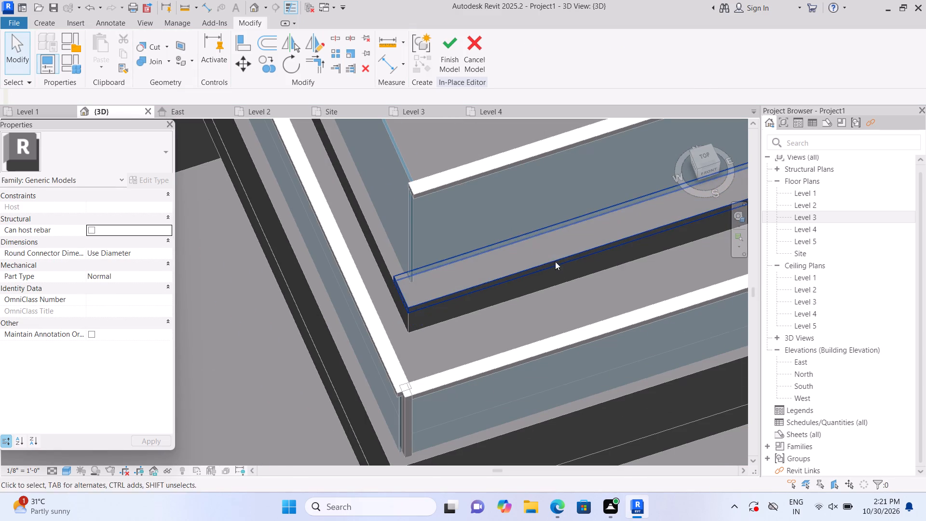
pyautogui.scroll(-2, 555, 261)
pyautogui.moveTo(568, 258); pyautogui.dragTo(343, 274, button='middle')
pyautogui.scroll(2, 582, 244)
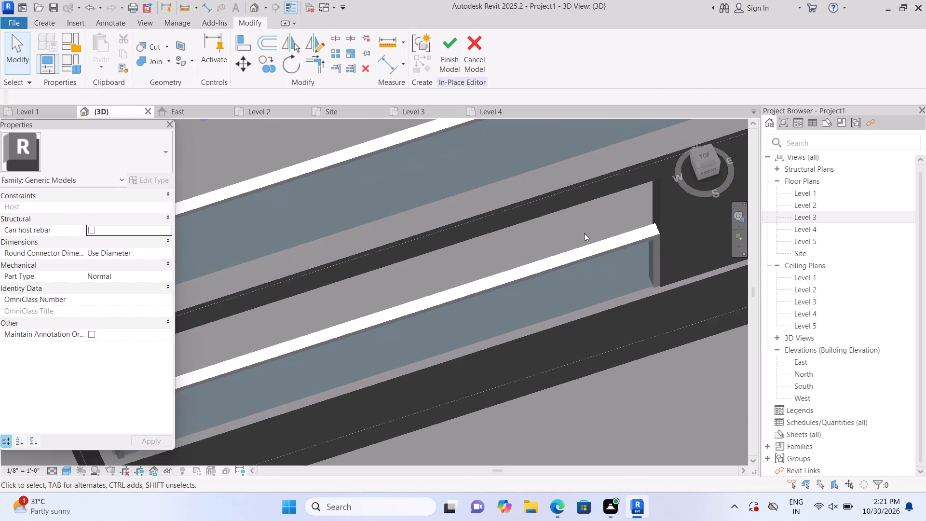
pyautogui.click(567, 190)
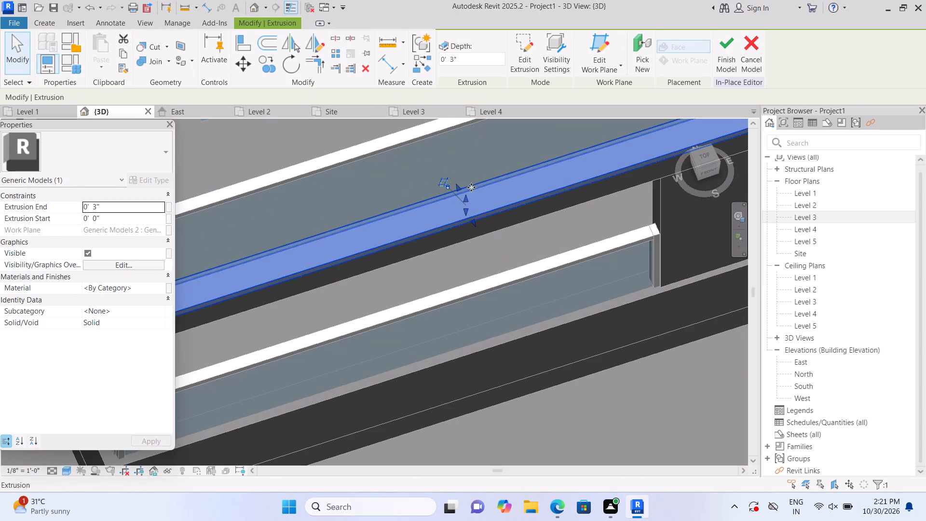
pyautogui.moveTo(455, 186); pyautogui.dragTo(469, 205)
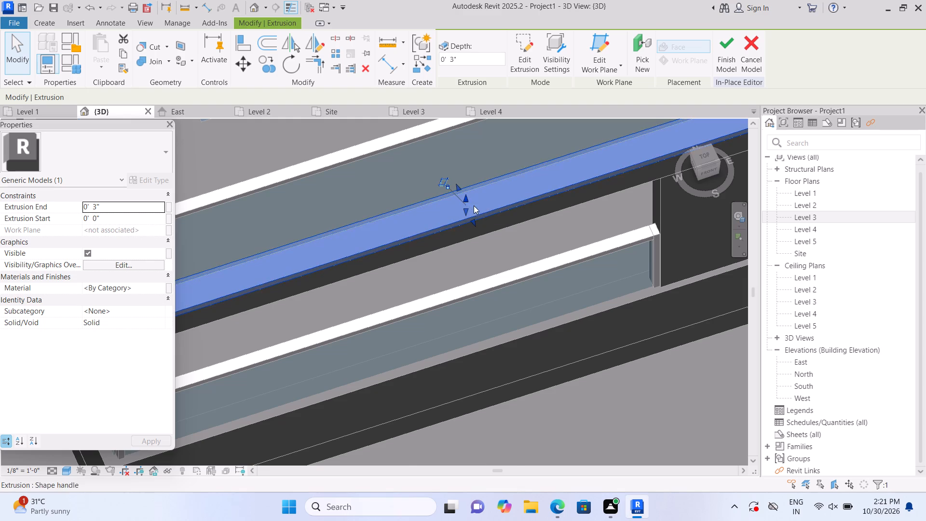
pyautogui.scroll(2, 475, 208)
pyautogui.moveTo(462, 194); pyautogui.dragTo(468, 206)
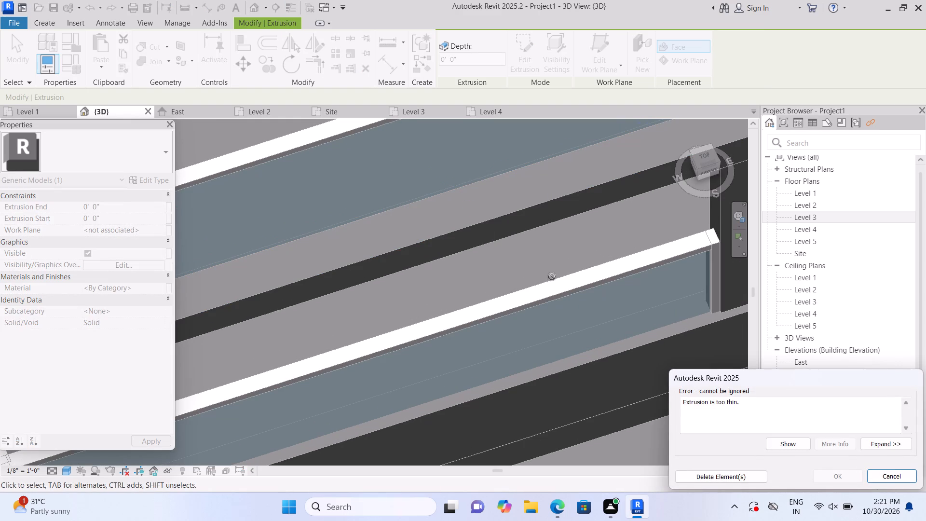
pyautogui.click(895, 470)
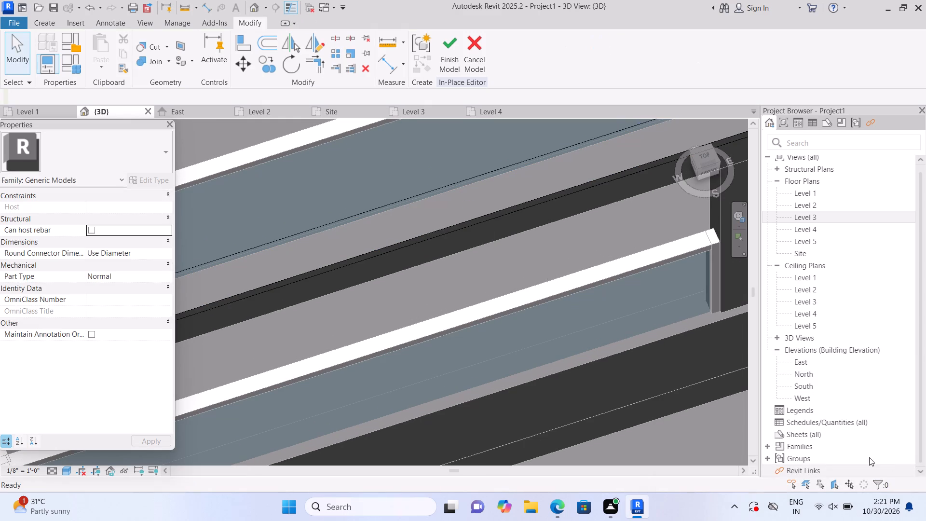
# Narrow the front slab-edge extrusion by moving its inner long face away from the Level 3 glass railing towards the slab edge.
pyautogui.click(470, 179)
pyautogui.scroll(-4, 477, 179)
pyautogui.moveTo(552, 170); pyautogui.dragTo(538, 192, button='middle')
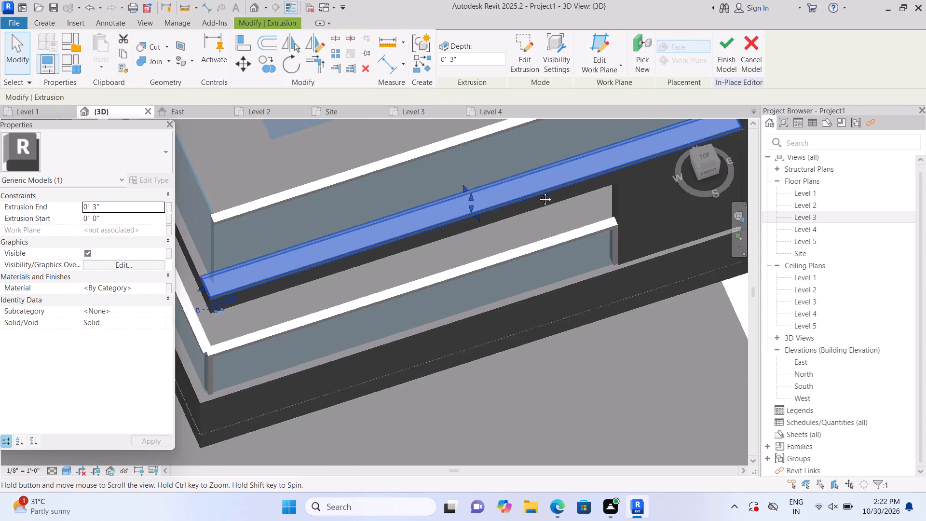
pyautogui.moveTo(538, 192); pyautogui.dragTo(512, 217, button='middle')
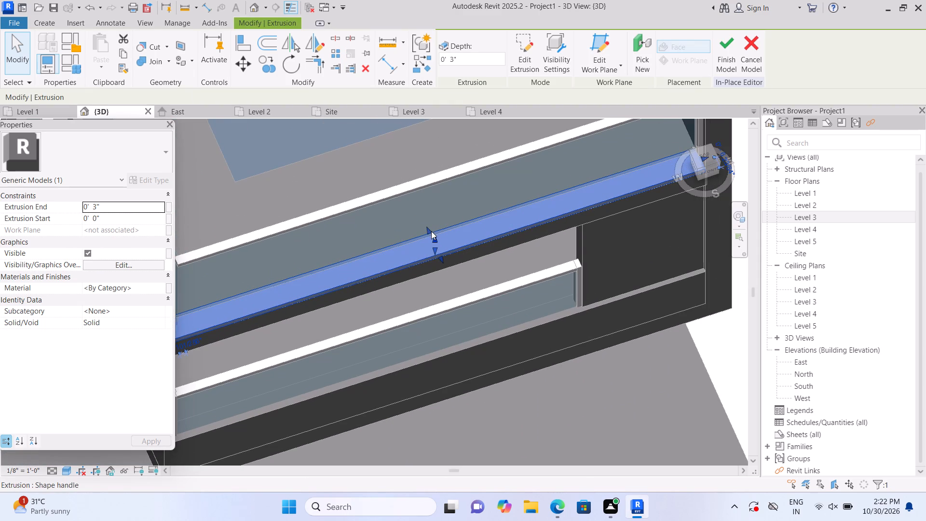
pyautogui.moveTo(429, 229); pyautogui.dragTo(437, 242)
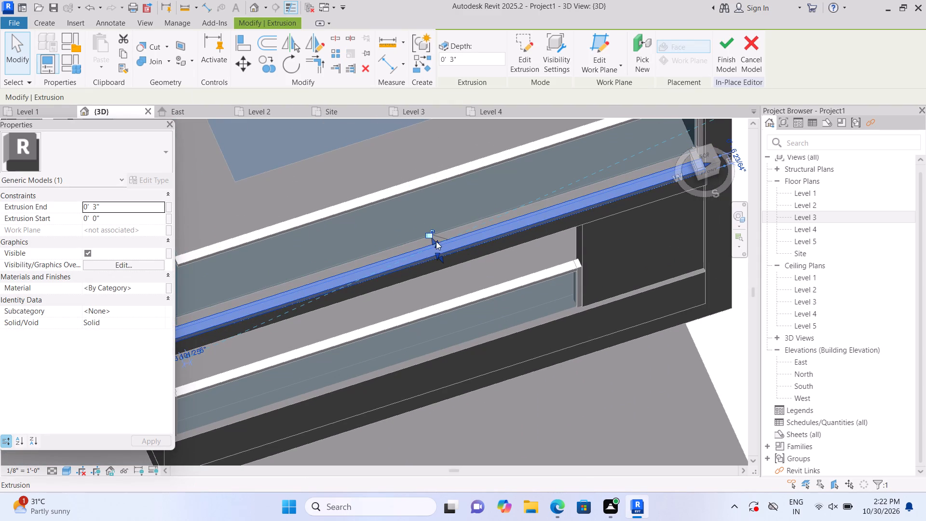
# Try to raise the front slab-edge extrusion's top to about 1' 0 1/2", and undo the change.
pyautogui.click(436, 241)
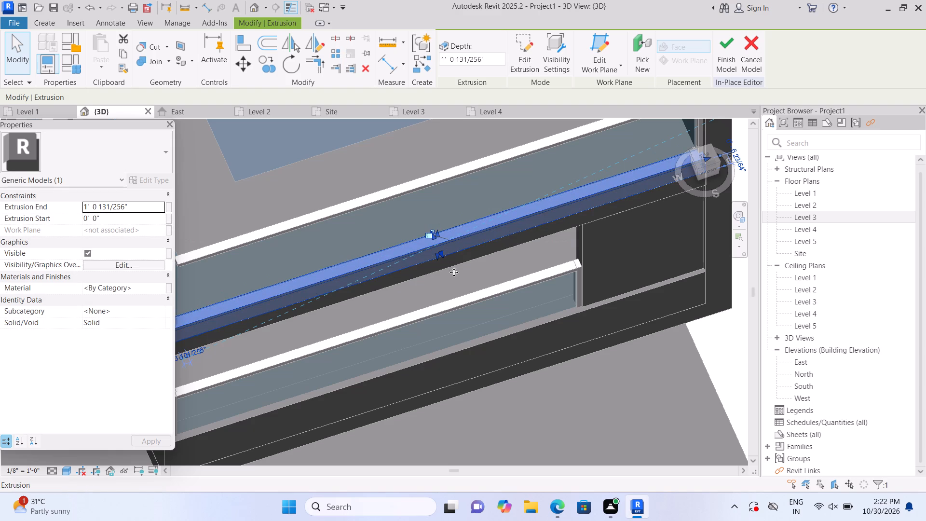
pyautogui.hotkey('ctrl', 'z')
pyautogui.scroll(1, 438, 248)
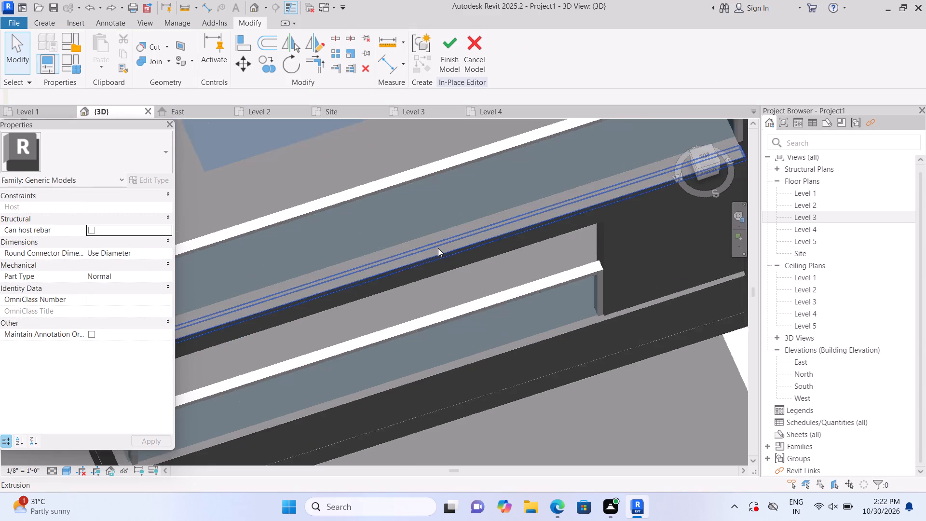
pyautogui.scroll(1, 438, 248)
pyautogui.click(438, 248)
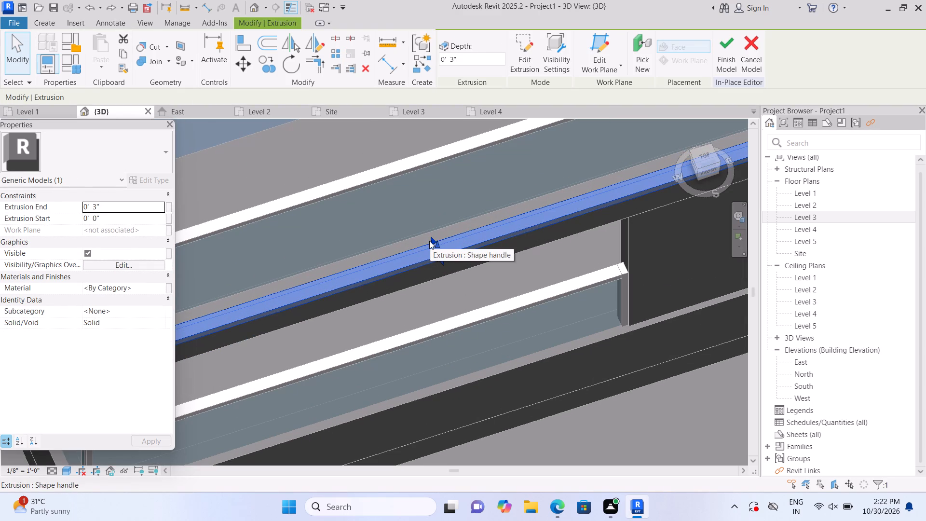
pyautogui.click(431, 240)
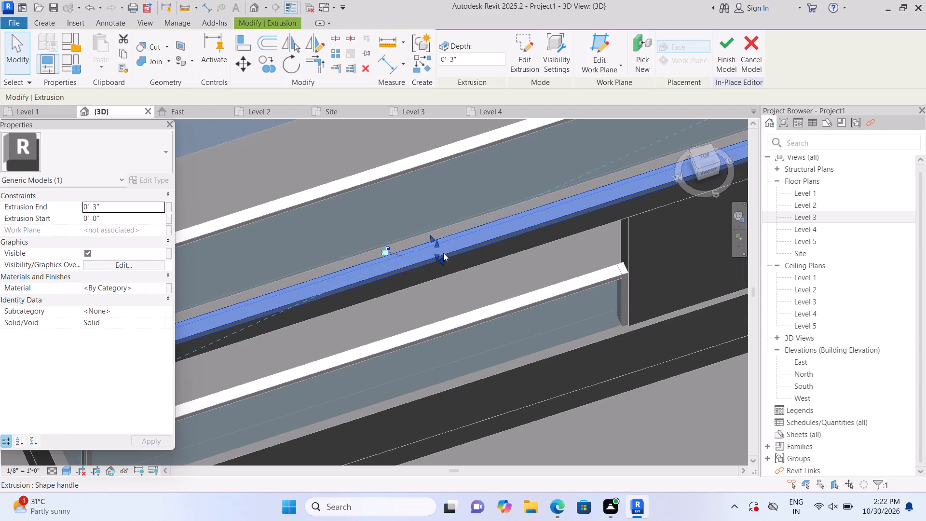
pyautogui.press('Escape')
# Raise the top face of the front slab-edge extrusion to an extrusion end of about 1' 11".
pyautogui.scroll(-4, 445, 248)
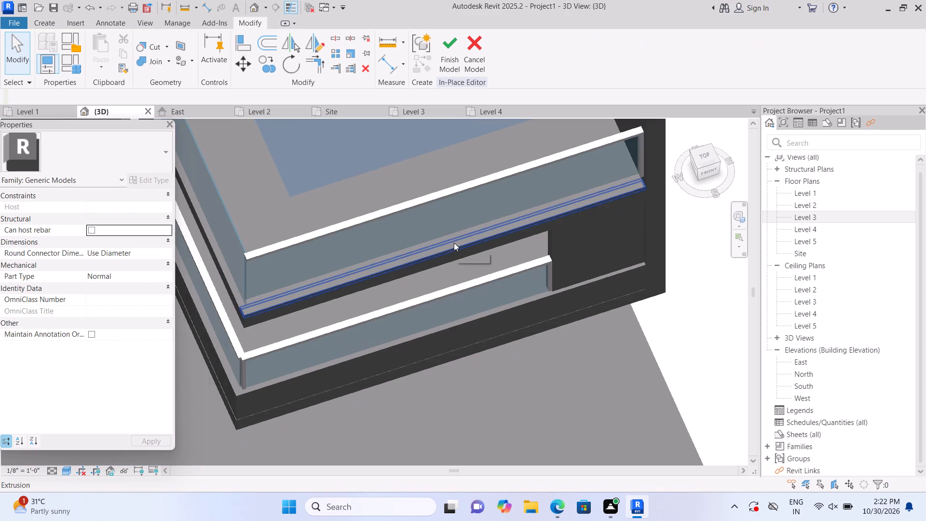
pyautogui.scroll(2, 452, 275)
pyautogui.click(444, 248)
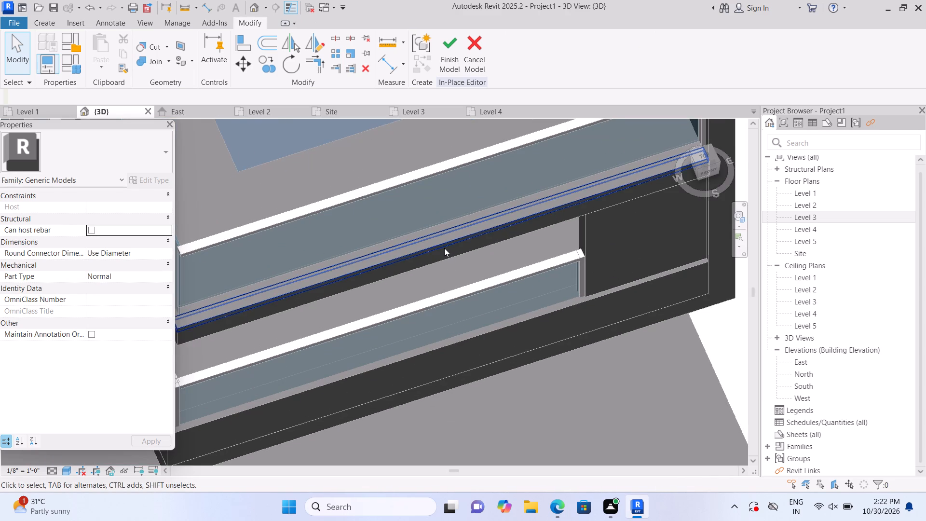
pyautogui.moveTo(440, 233); pyautogui.dragTo(439, 221)
pyautogui.click(626, 370)
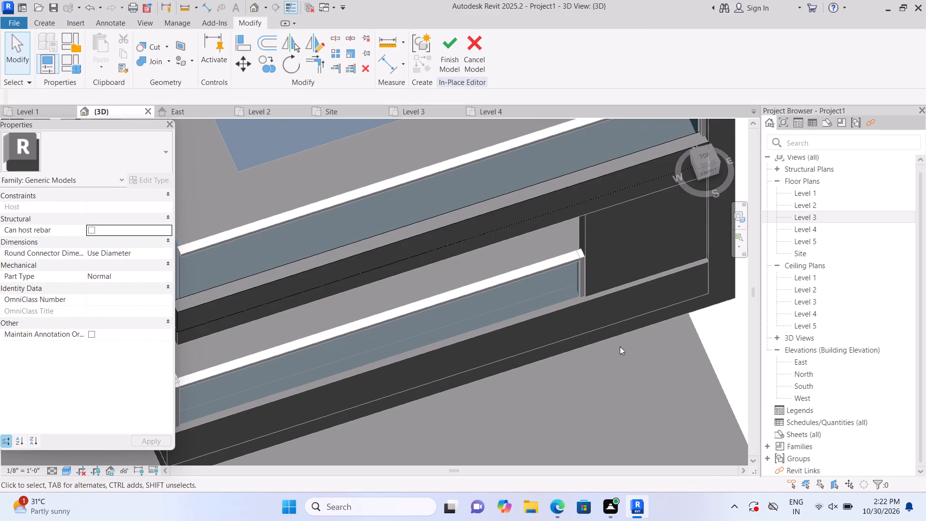
pyautogui.scroll(-2, 615, 343)
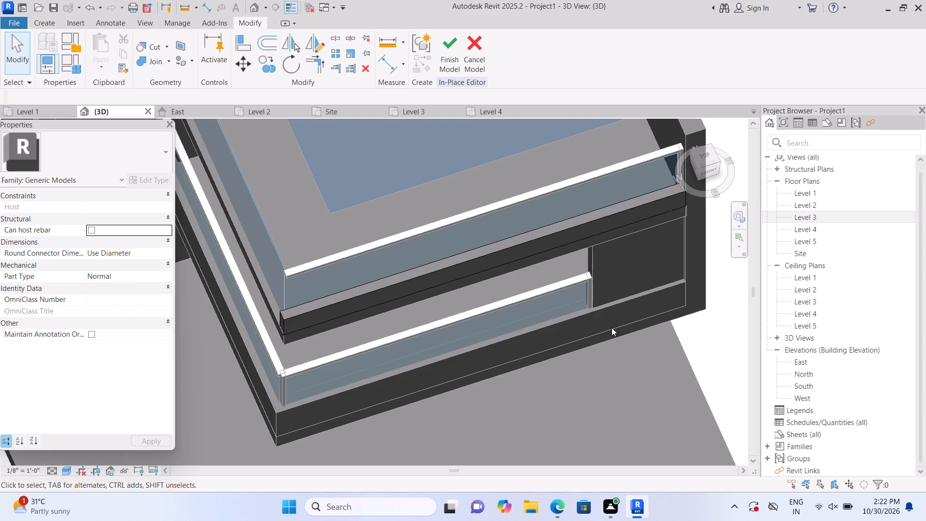
pyautogui.scroll(1, 550, 287)
pyautogui.click(508, 260)
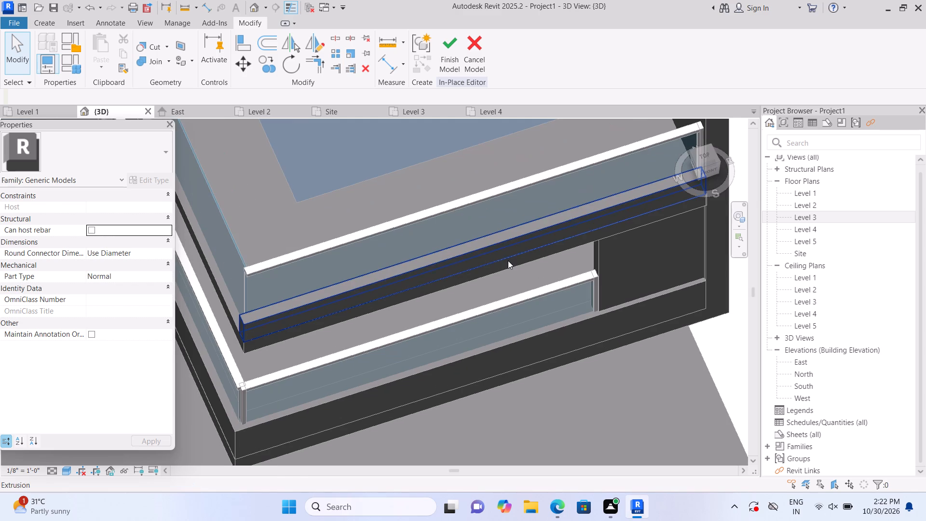
pyautogui.moveTo(472, 236); pyautogui.dragTo(472, 234)
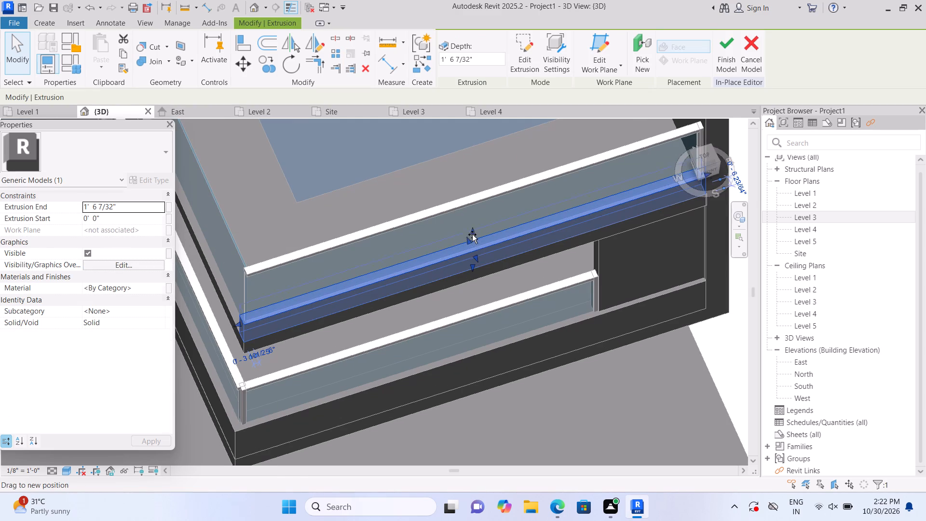
pyautogui.moveTo(472, 234); pyautogui.dragTo(472, 241)
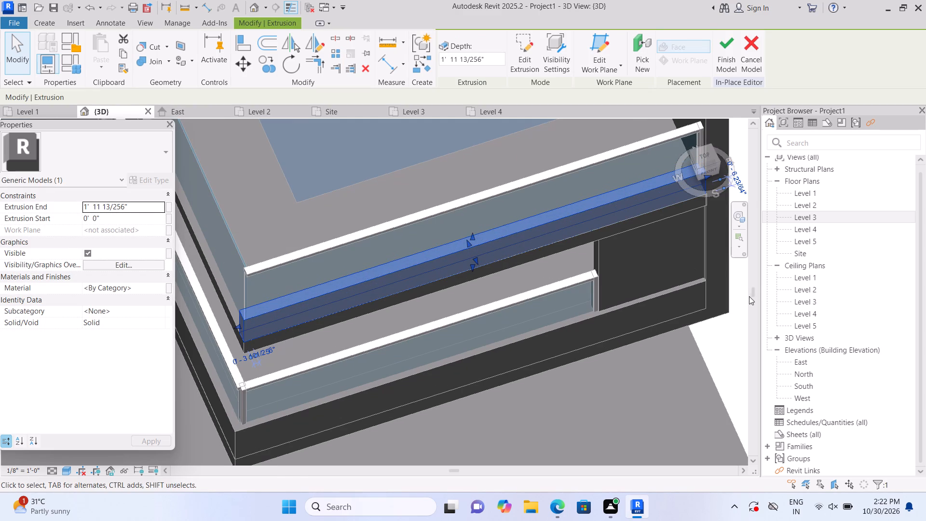
pyautogui.click(731, 322)
# Finish the in-place model of the front slab-edge strip with the 3D view facing the building's front.
pyautogui.scroll(-3, 730, 322)
pyautogui.scroll(1, 440, 258)
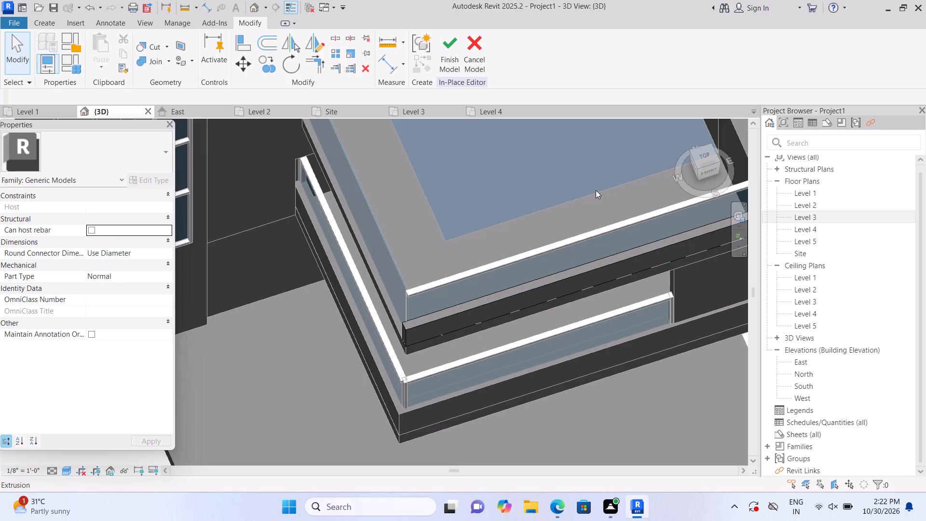
pyautogui.click(714, 173)
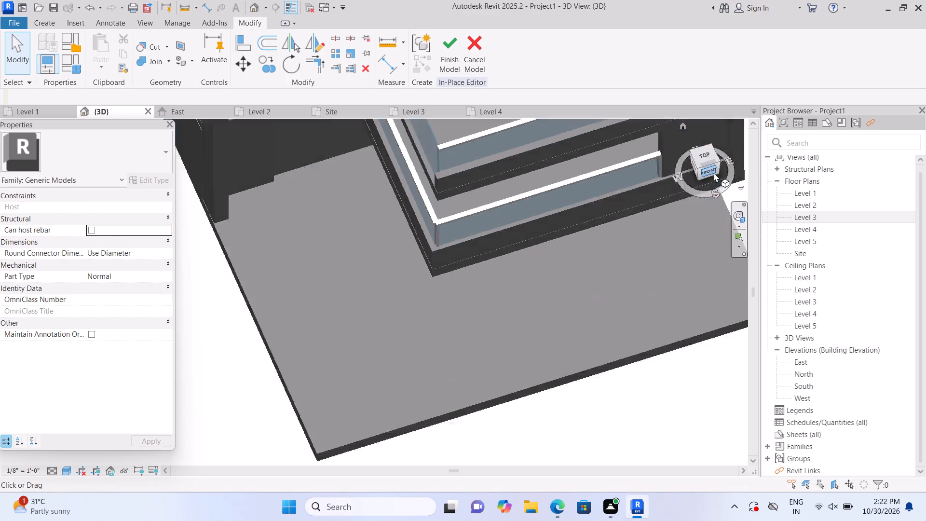
pyautogui.scroll(5, 296, 302)
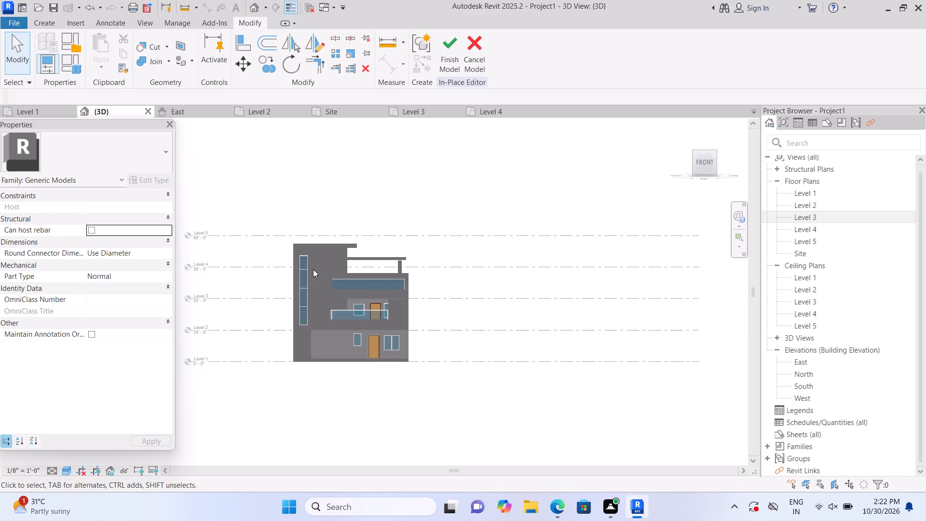
pyautogui.scroll(7, 367, 306)
pyautogui.scroll(2, 350, 270)
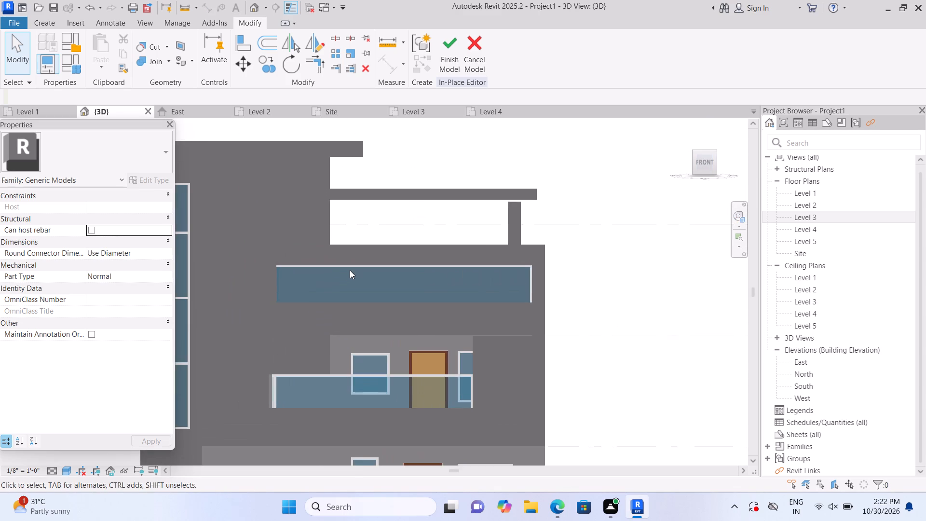
pyautogui.scroll(1, 350, 270)
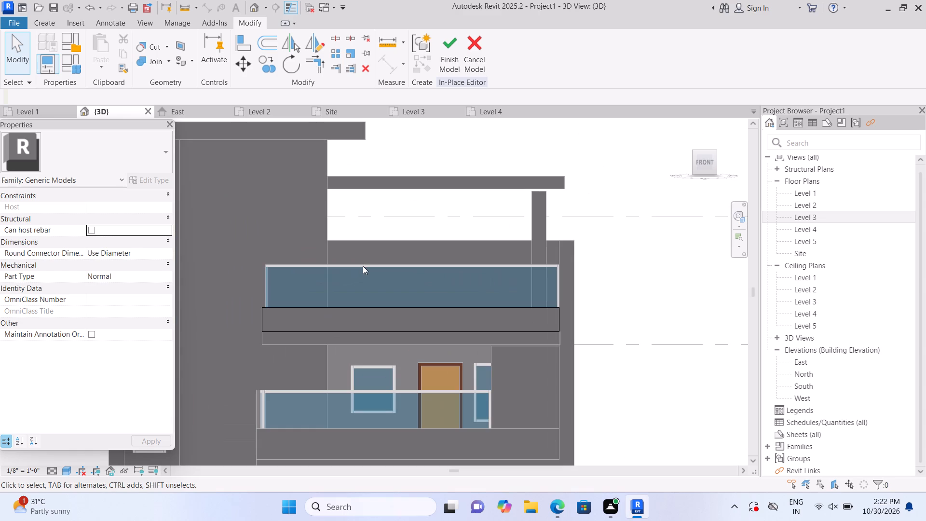
pyautogui.click(396, 281)
pyautogui.click(443, 67)
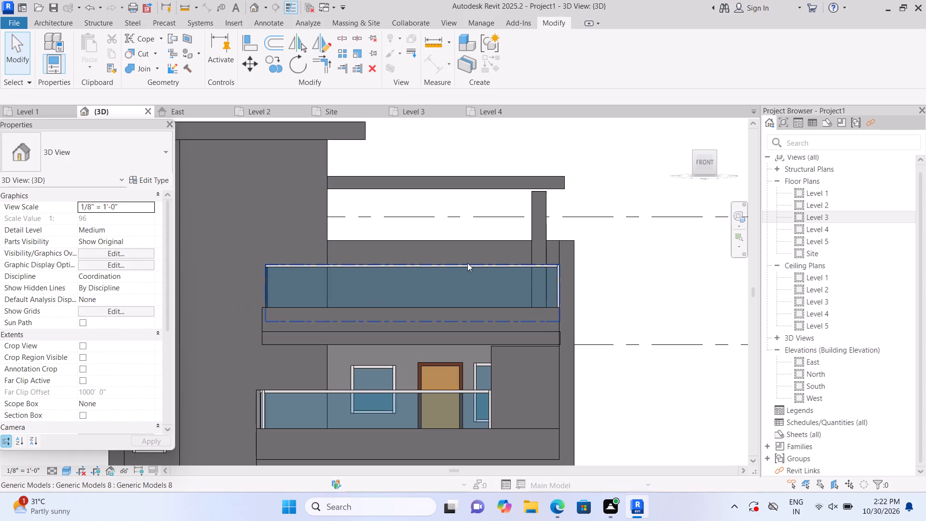
# Raise the top of the Level 3 balcony's front glass curtain wall to a height of about 4' 11".
pyautogui.click(466, 266)
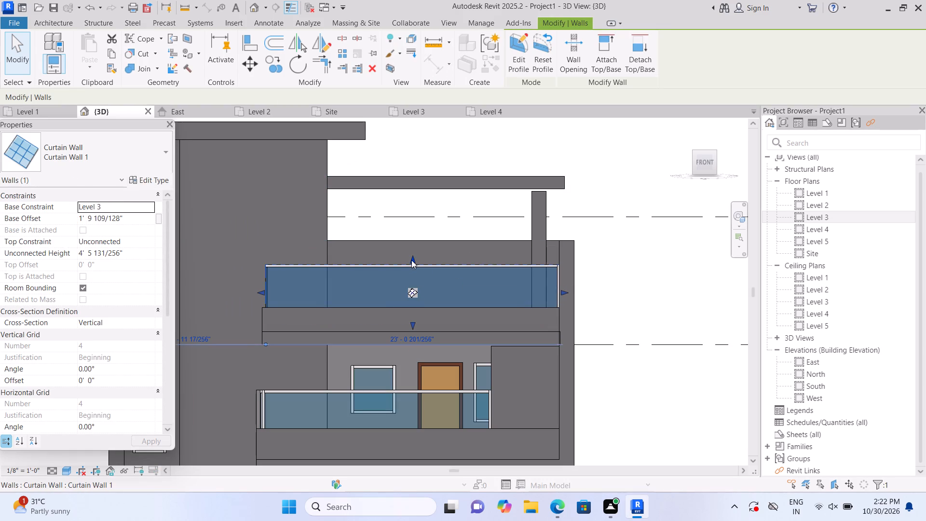
pyautogui.click(411, 260)
pyautogui.click(411, 259)
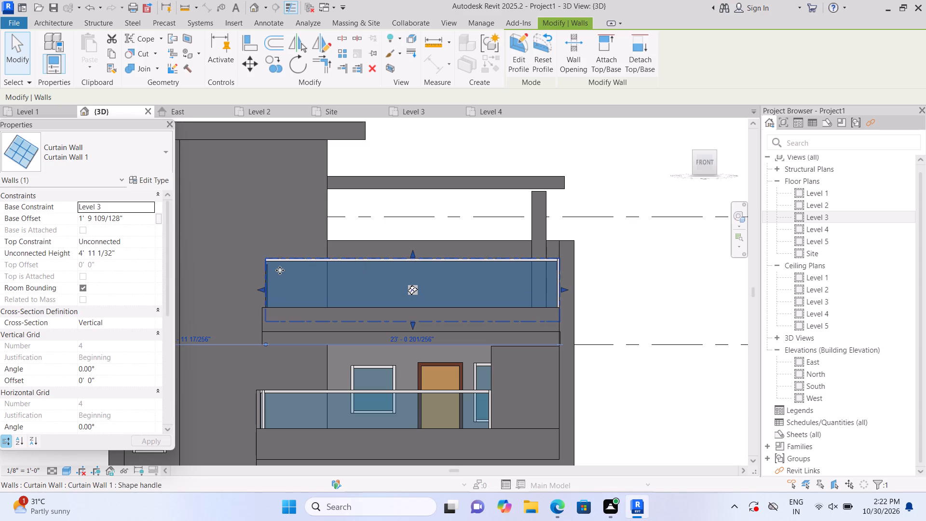
# Raise the top of the Level 3 balcony's west glass railing to the front railing's top rail, at about 6' 7 3/4" high.
pyautogui.scroll(19, 276, 266)
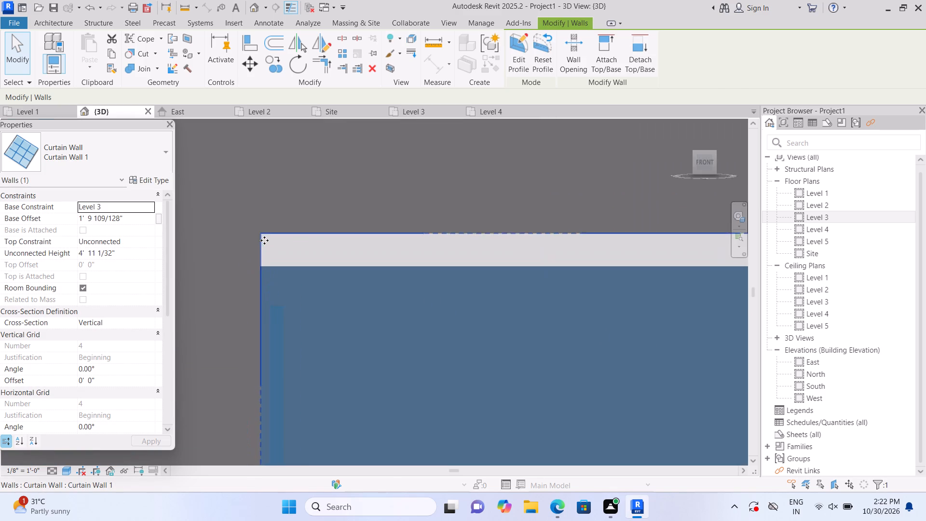
pyautogui.scroll(6, 264, 240)
pyautogui.scroll(-16, 264, 240)
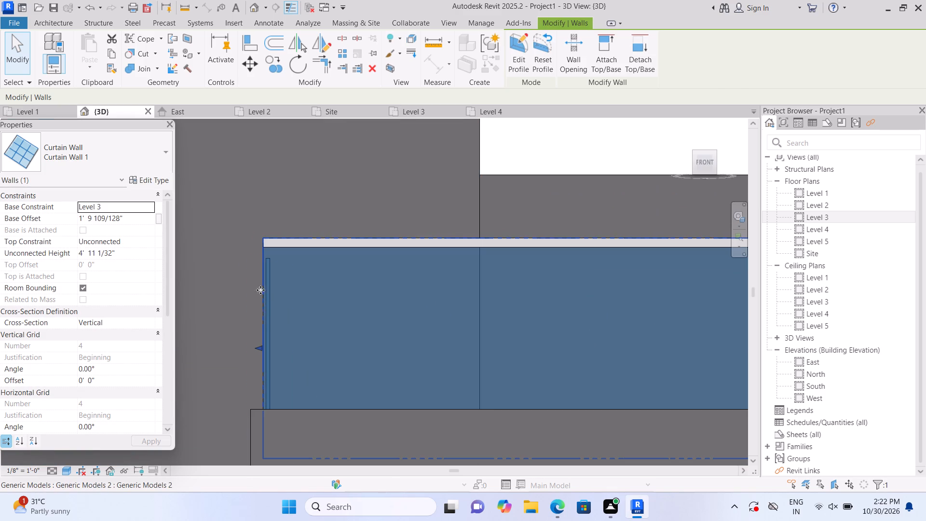
pyautogui.click(269, 311)
pyautogui.scroll(2, 272, 303)
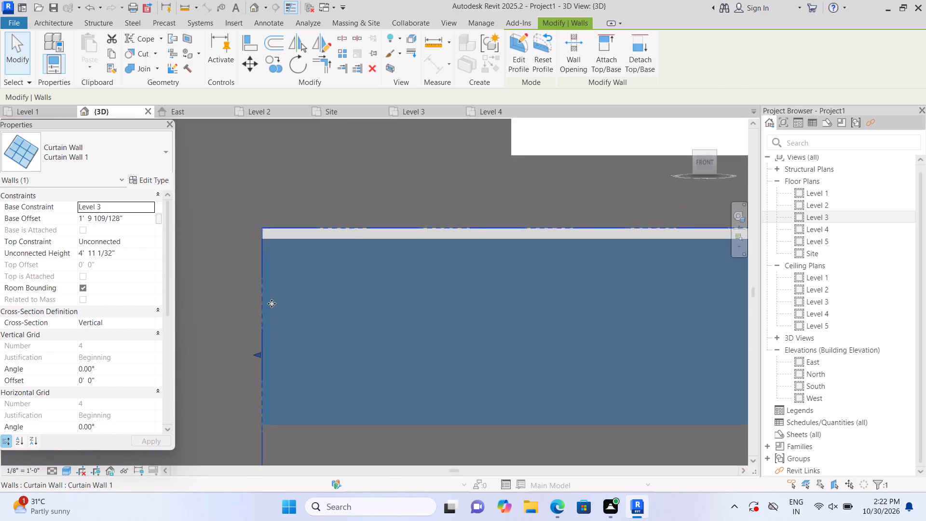
pyautogui.press('Escape')
pyautogui.click(268, 313)
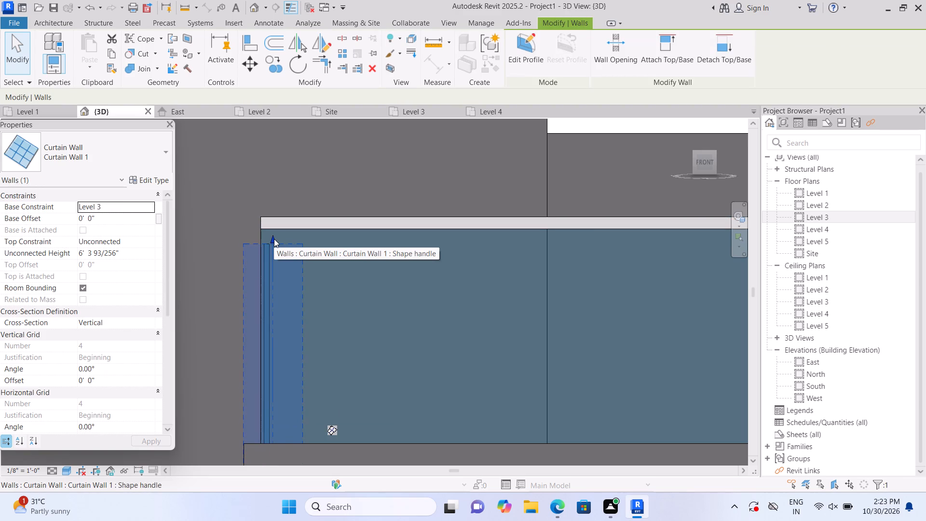
pyautogui.moveTo(272, 239); pyautogui.dragTo(282, 220)
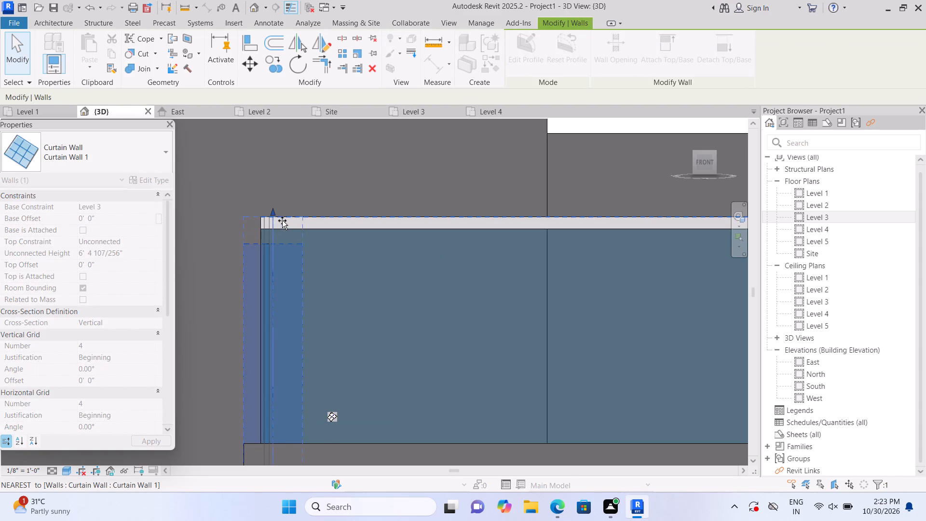
pyautogui.moveTo(282, 220); pyautogui.dragTo(283, 228)
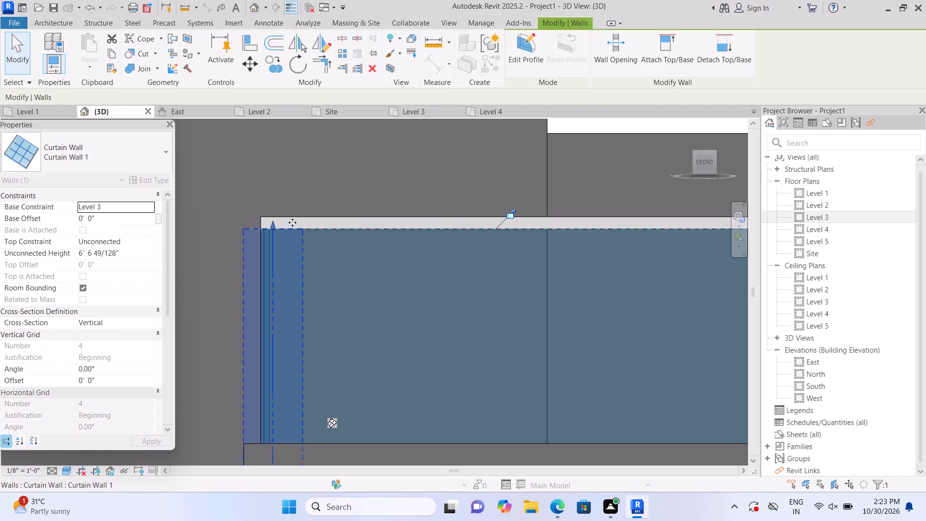
pyautogui.press('Escape')
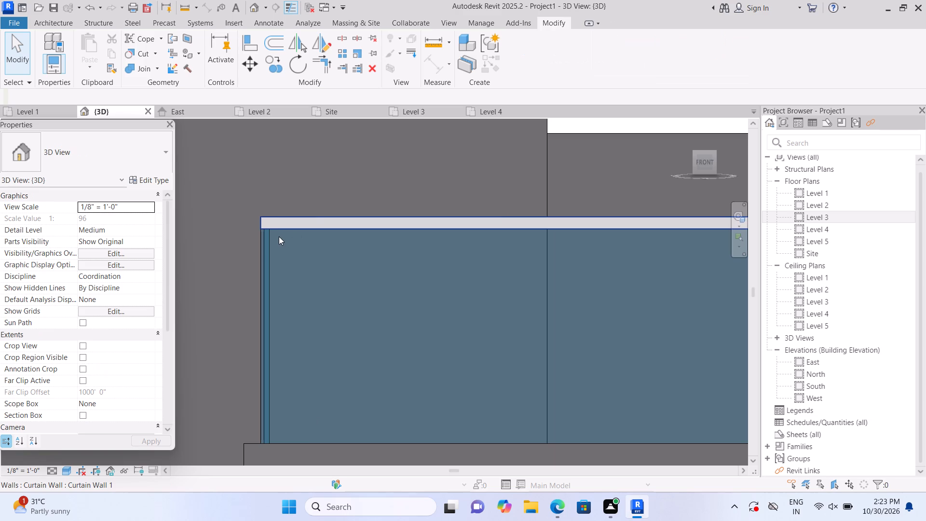
pyautogui.click(273, 252)
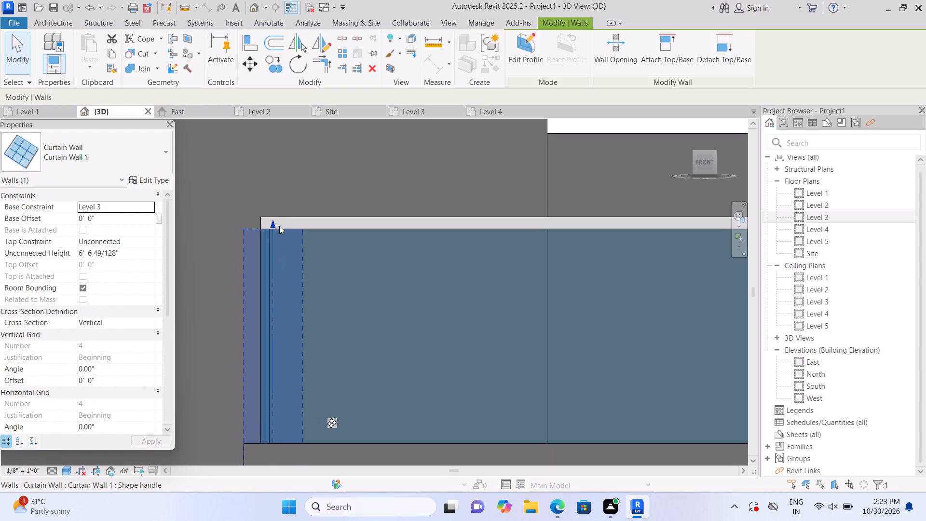
pyautogui.click(271, 222)
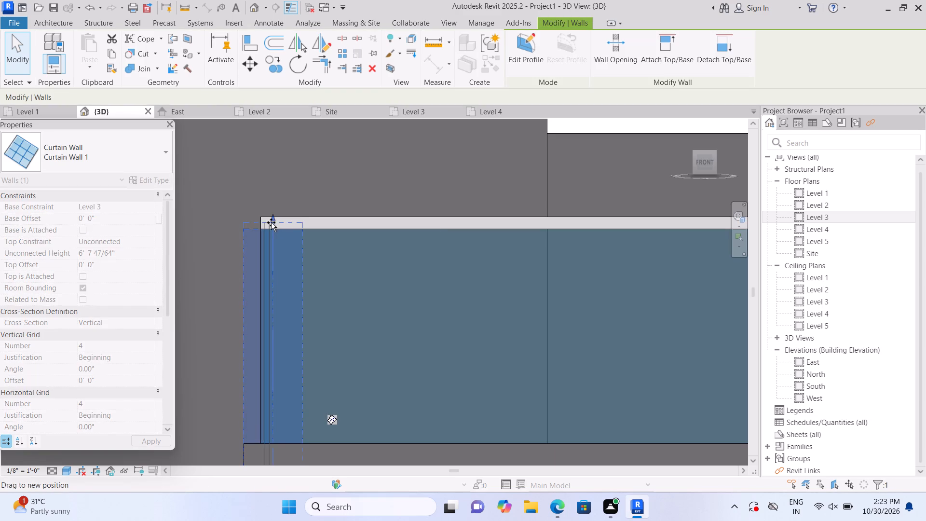
pyautogui.press('Escape')
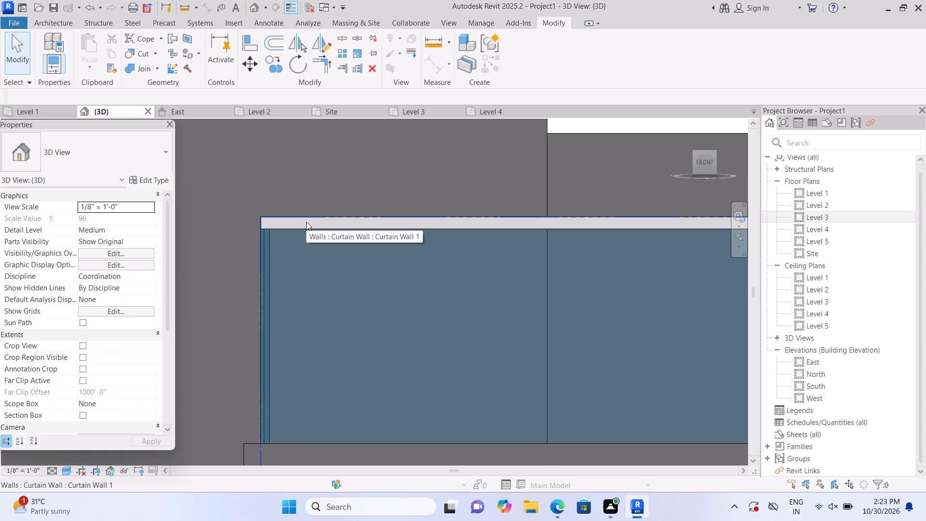
# Return the 3D view to its home orientation showing the whole building.
pyautogui.scroll(-10, 330, 231)
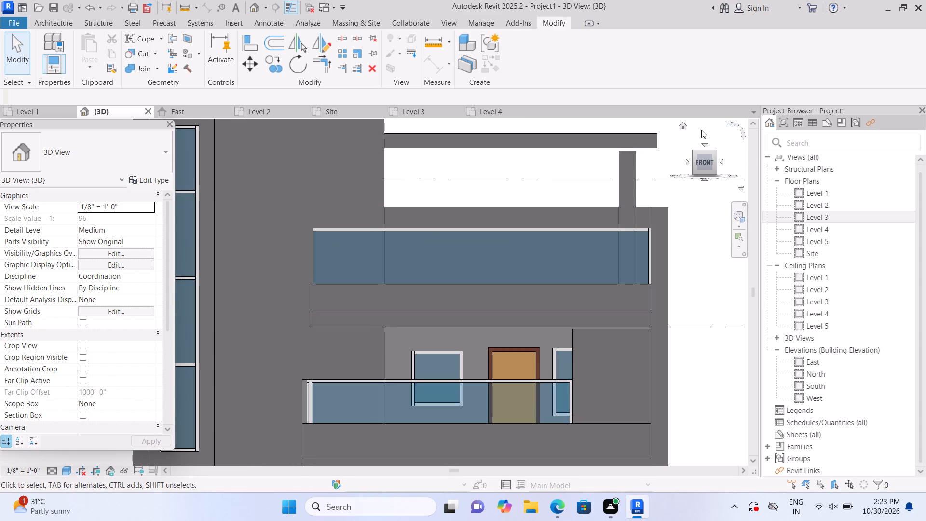
pyautogui.click(682, 124)
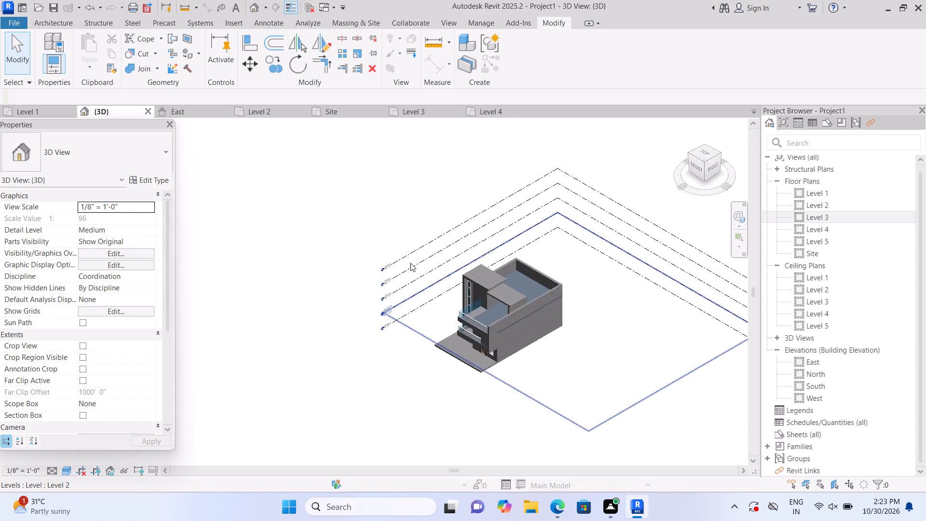
# Start a new in-place component in the Generic Models category for the west edge of the Level 3 balcony.
pyautogui.scroll(5, 204, 320)
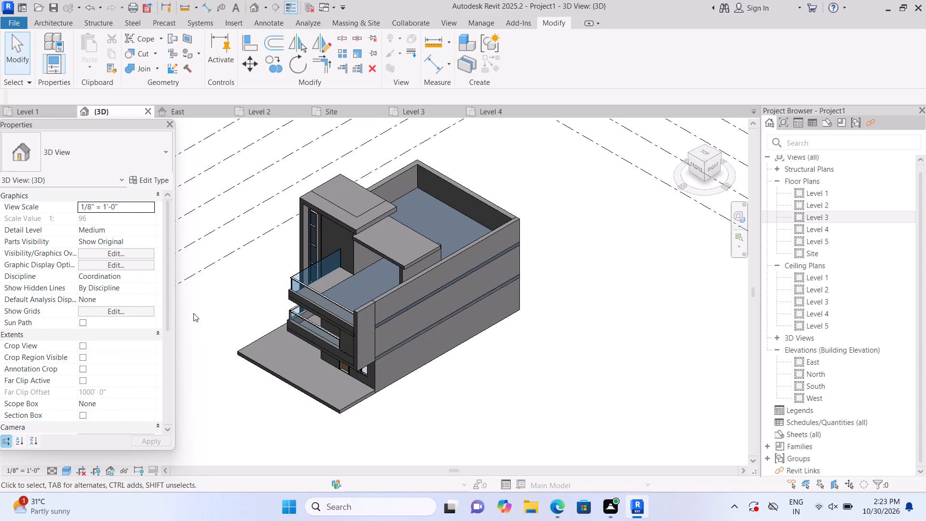
pyautogui.keyDown('shift'); pyautogui.moveTo(193, 314); pyautogui.dragTo(400, 395, button='middle'); pyautogui.keyUp('shift')
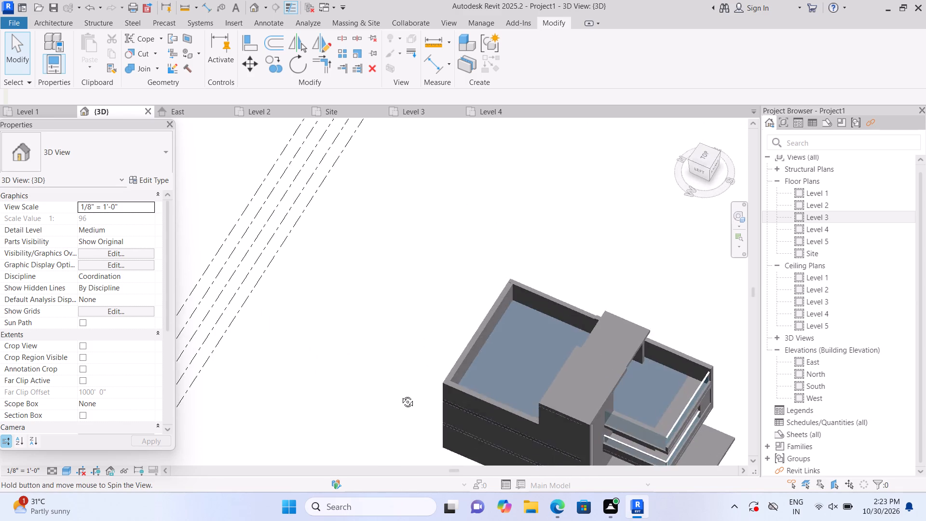
pyautogui.keyDown('shift'); pyautogui.moveTo(400, 395); pyautogui.dragTo(425, 385, button='middle'); pyautogui.keyUp('shift')
pyautogui.moveTo(671, 396); pyautogui.dragTo(476, 338, button='middle')
pyautogui.scroll(2, 476, 348)
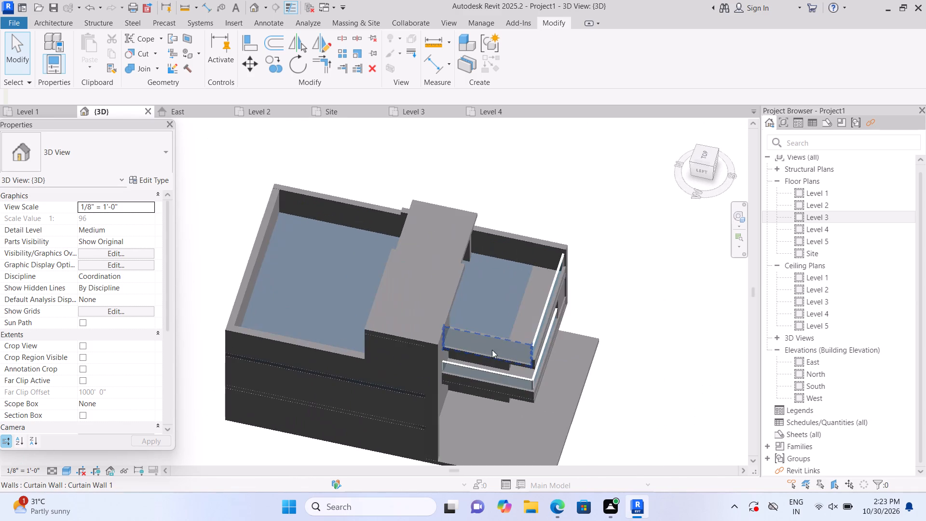
pyautogui.scroll(6, 505, 346)
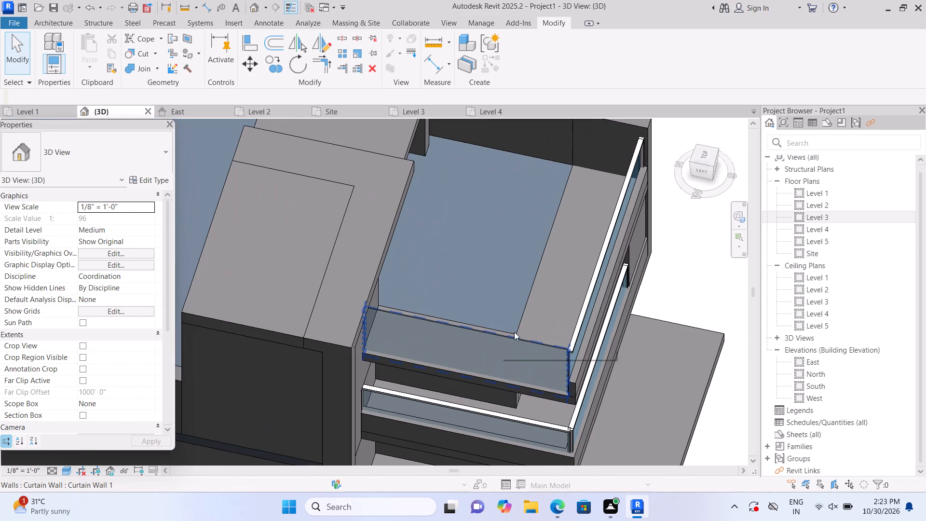
pyautogui.scroll(1, 579, 392)
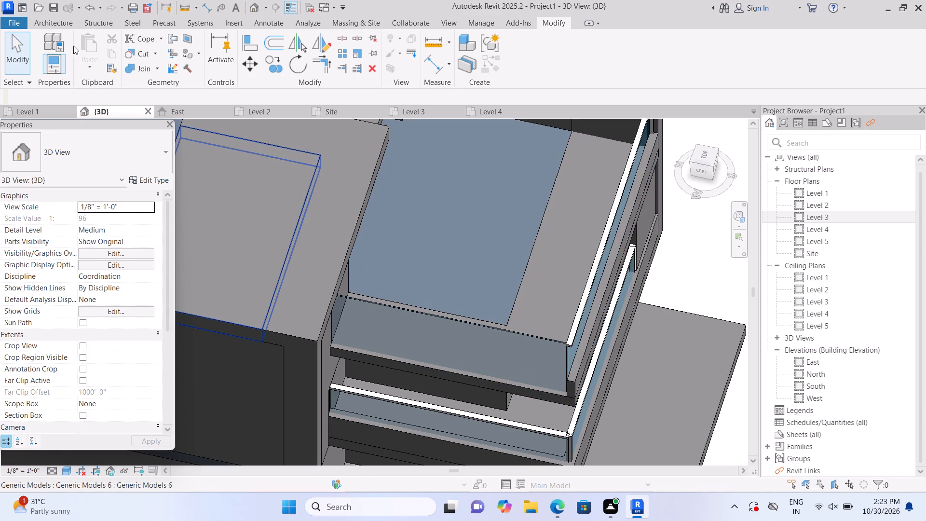
pyautogui.click(61, 13)
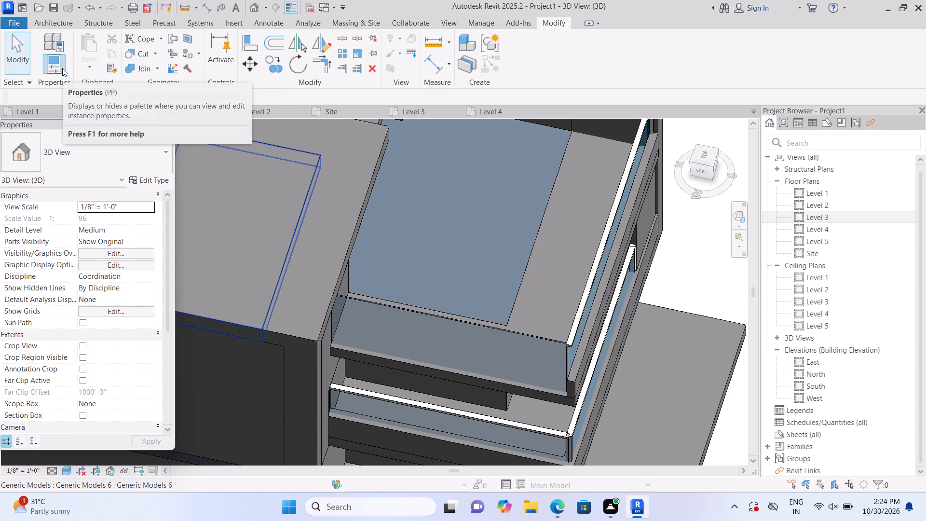
pyautogui.click(62, 22)
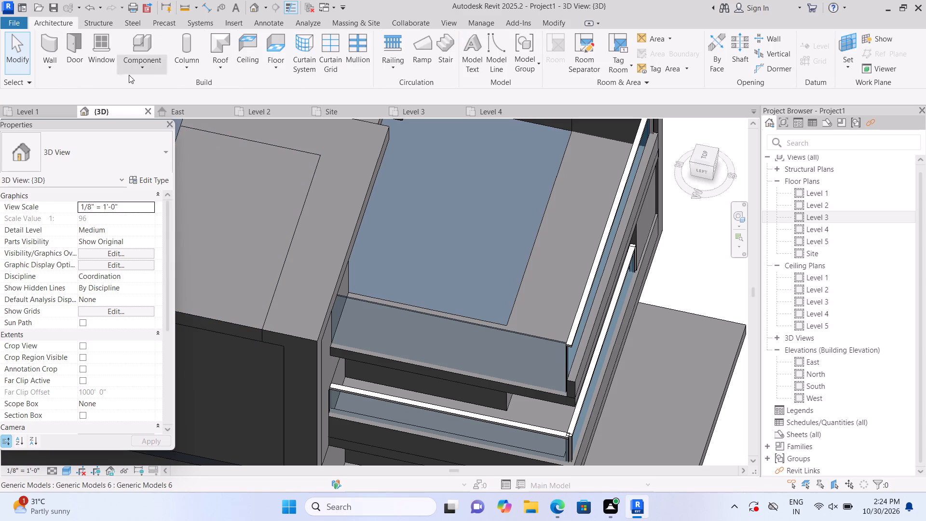
pyautogui.click(144, 69)
pyautogui.click(175, 108)
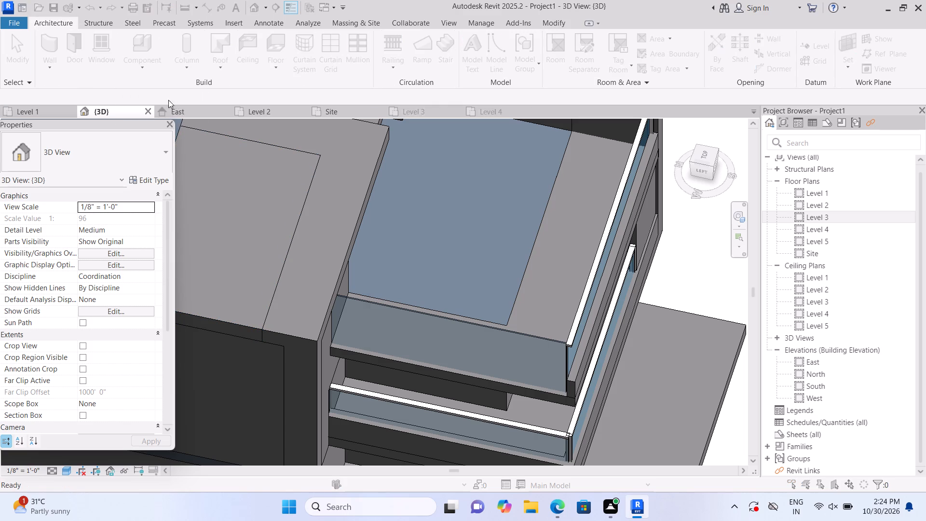
pyautogui.scroll(-3, 451, 181)
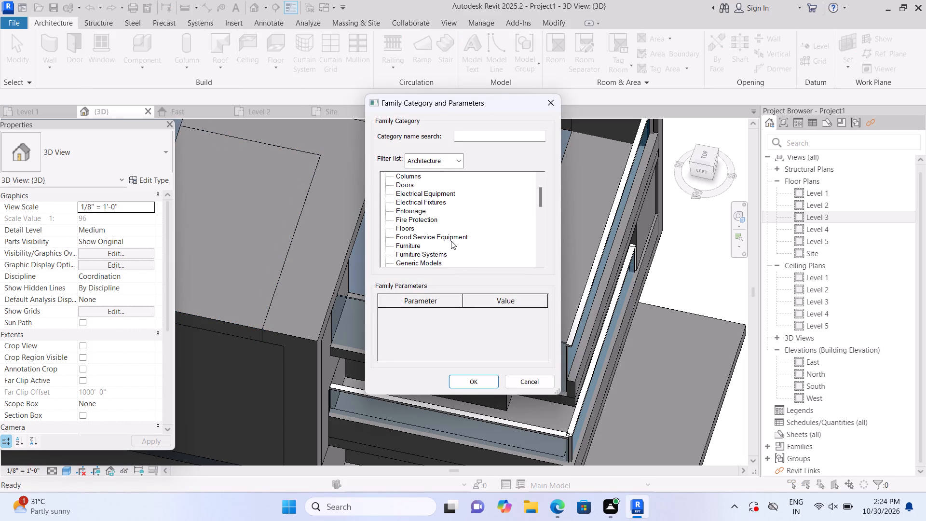
pyautogui.scroll(-1, 451, 242)
pyautogui.click(431, 253)
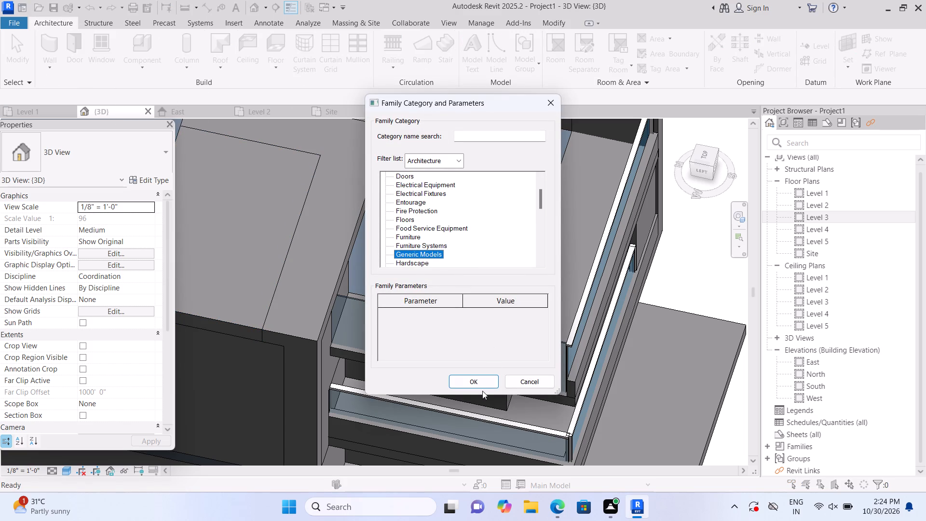
pyautogui.click(480, 381)
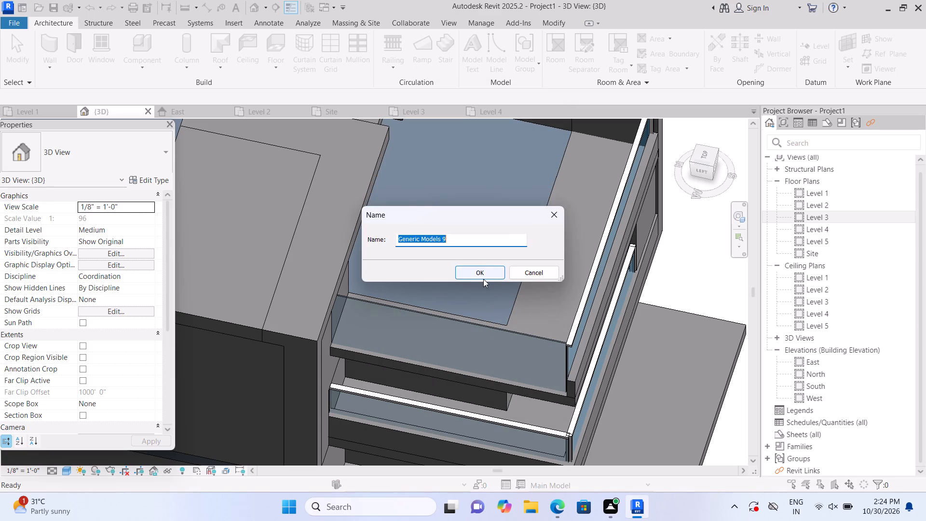
pyautogui.click(483, 278)
# Start an extrusion with its work plane on the top face of the Level 3 balcony slab along the west edge.
pyautogui.click(104, 64)
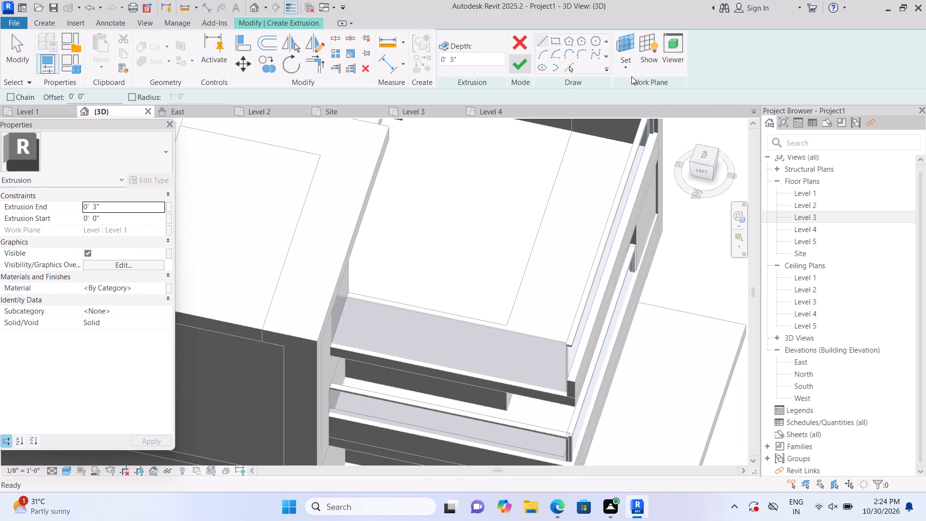
pyautogui.click(625, 69)
pyautogui.click(640, 110)
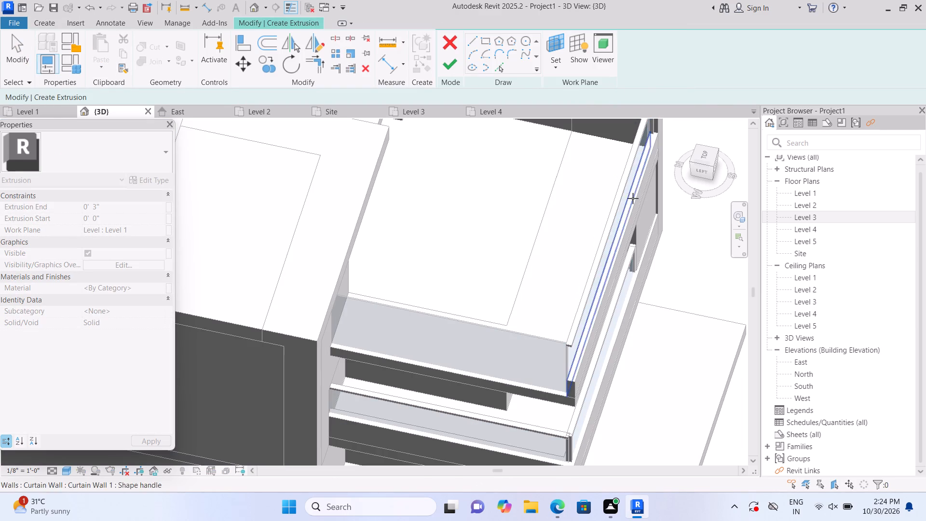
pyautogui.scroll(2, 394, 399)
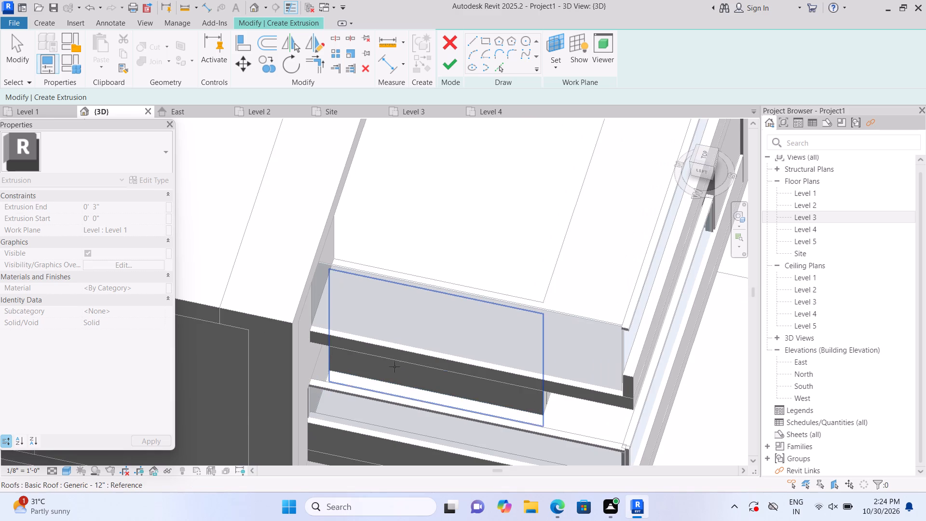
pyautogui.moveTo(387, 358); pyautogui.dragTo(356, 314, button='middle')
pyautogui.scroll(1, 387, 304)
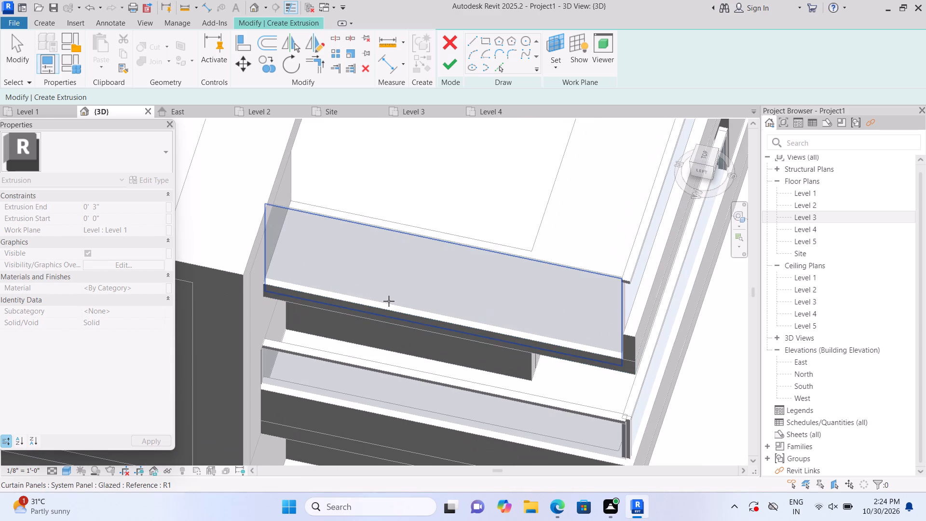
pyautogui.scroll(4, 396, 307)
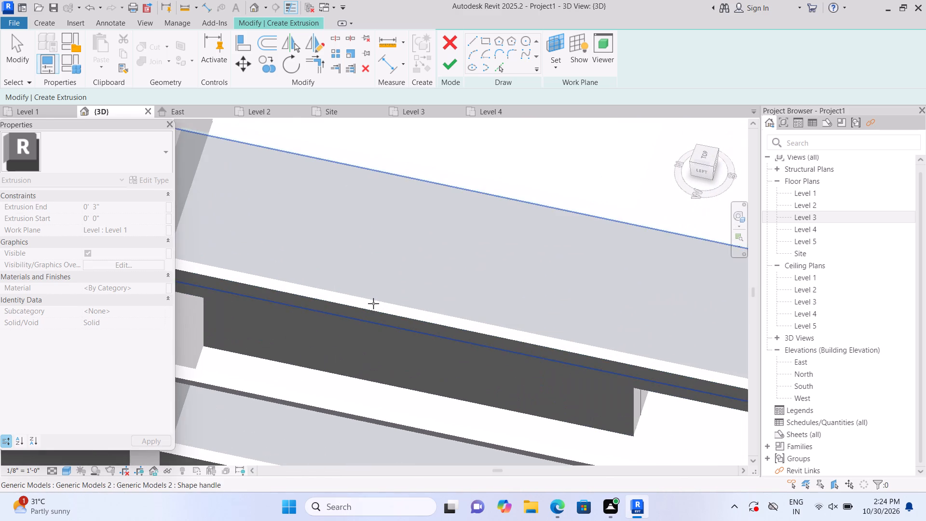
pyautogui.moveTo(370, 302); pyautogui.dragTo(473, 284, button='middle')
pyautogui.click(473, 284)
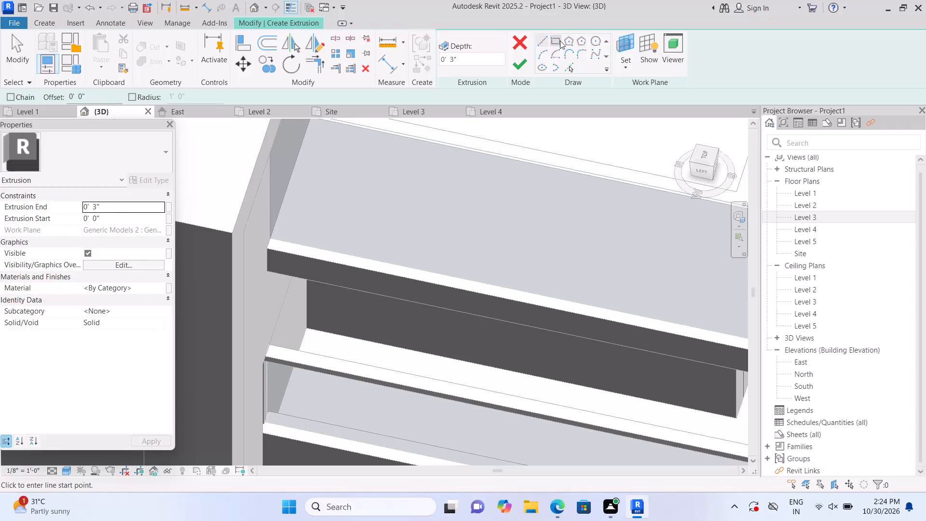
# Sketch a narrow rectangle outside the west glass railing, from the building wall to the front slab-edge strip, and finish the extrusion sketch.
pyautogui.click(560, 41)
pyautogui.scroll(2, 295, 267)
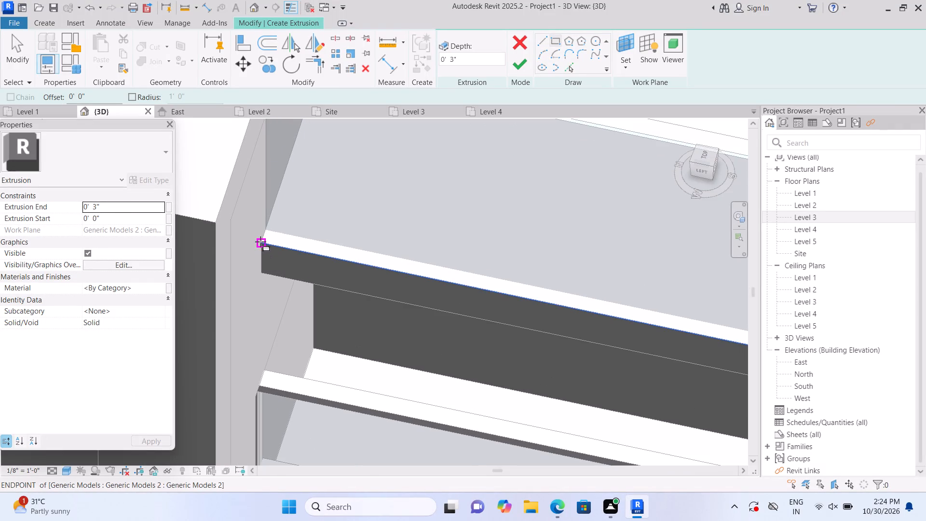
pyautogui.click(260, 242)
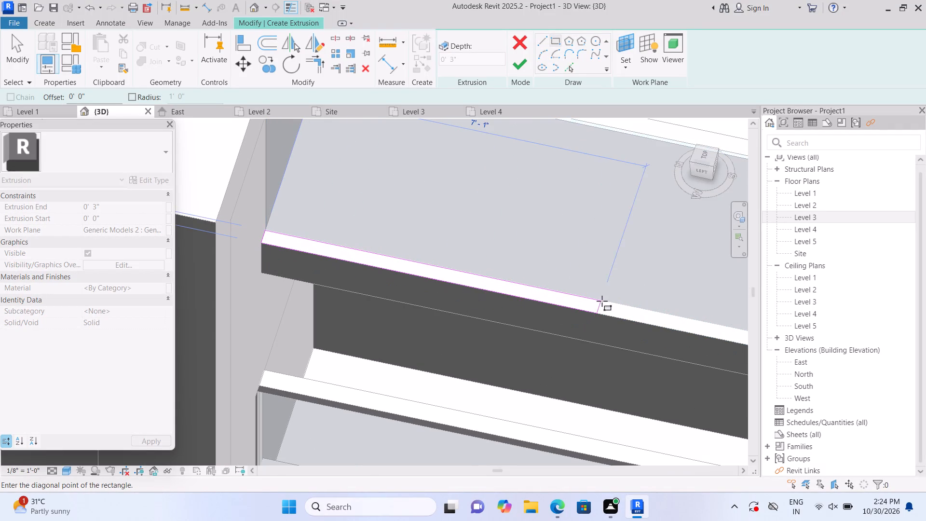
pyautogui.scroll(1, 618, 305)
pyautogui.moveTo(615, 306); pyautogui.dragTo(448, 252, button='middle')
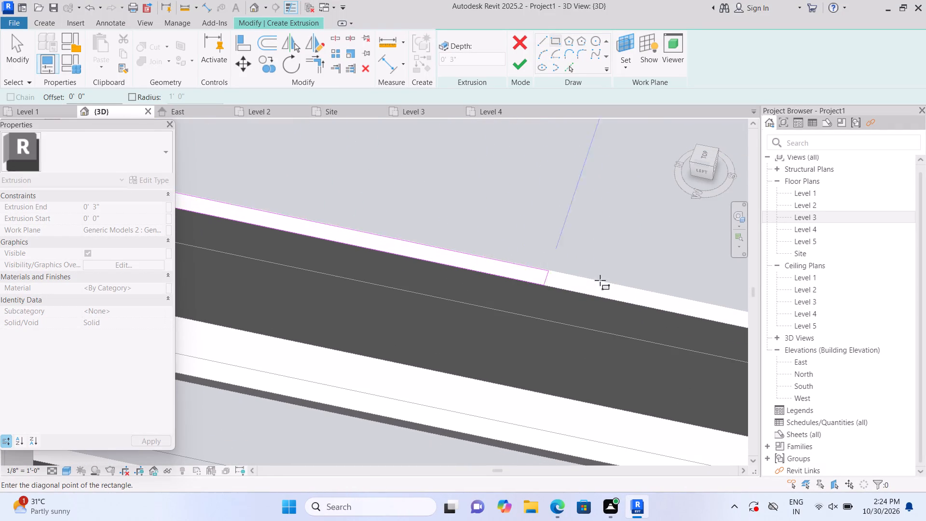
pyautogui.moveTo(664, 292); pyautogui.dragTo(412, 260, button='middle')
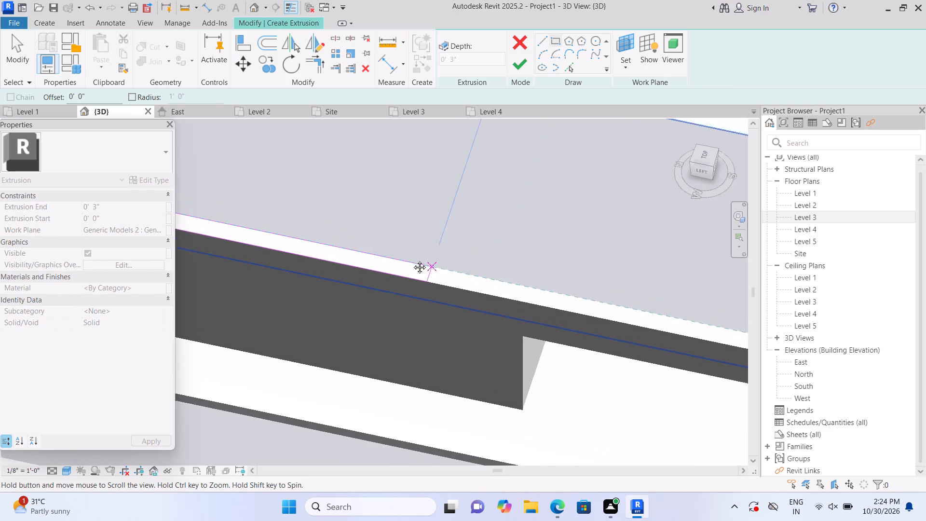
pyautogui.moveTo(412, 260); pyautogui.dragTo(352, 256, button='middle')
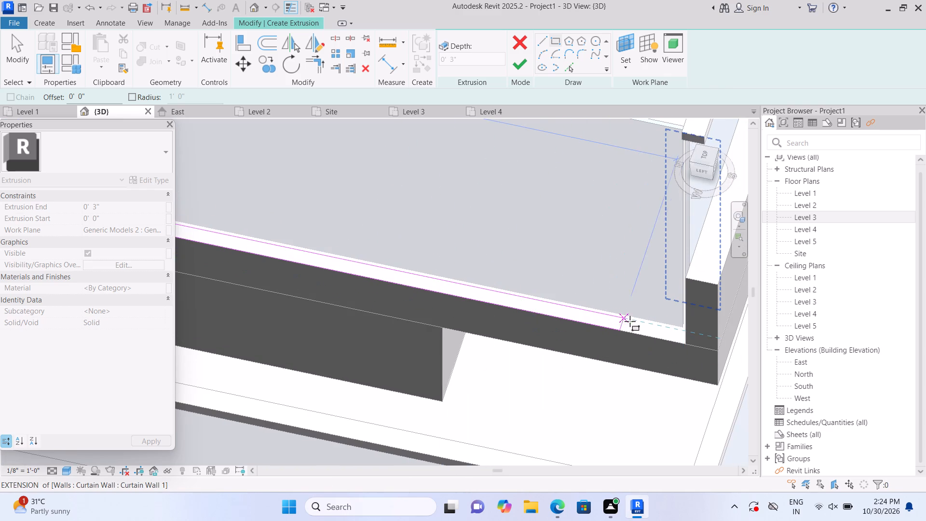
pyautogui.click(687, 332)
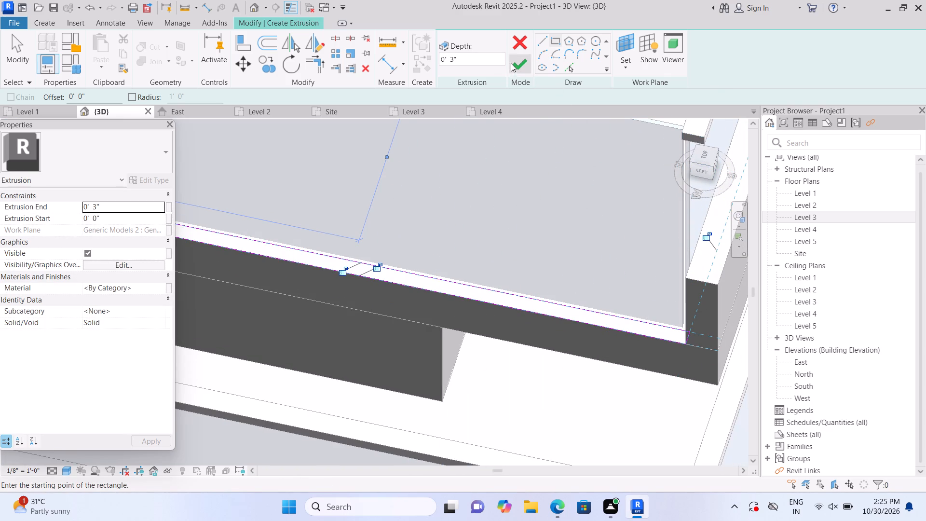
pyautogui.click(513, 63)
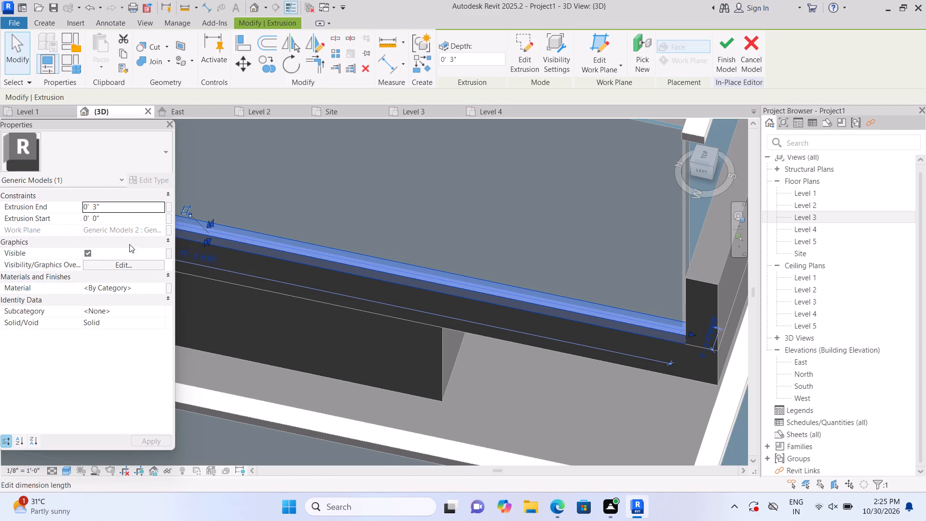
# Set the west strip's extrusion end to 2' and finish the in-place model.
pyautogui.click(118, 208)
pyautogui.press('BackSpace')
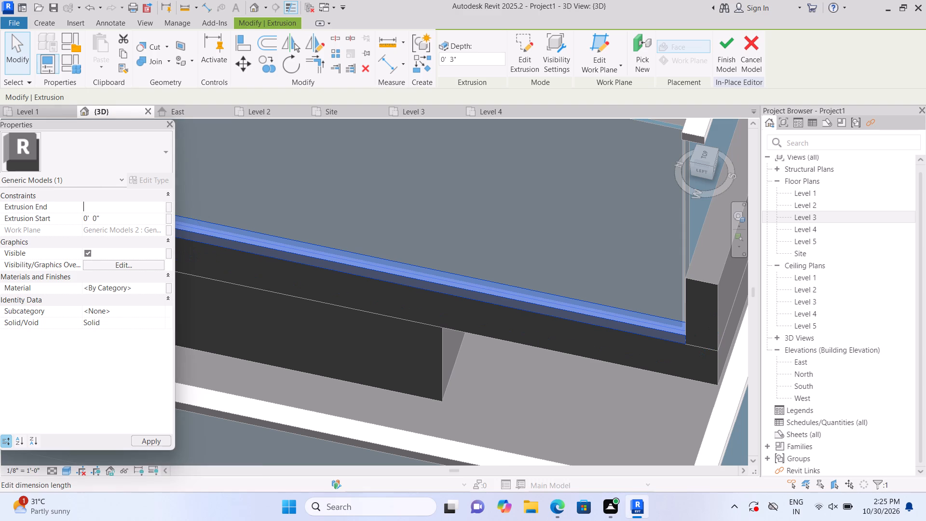
pyautogui.write("2'")
pyautogui.press('Return')
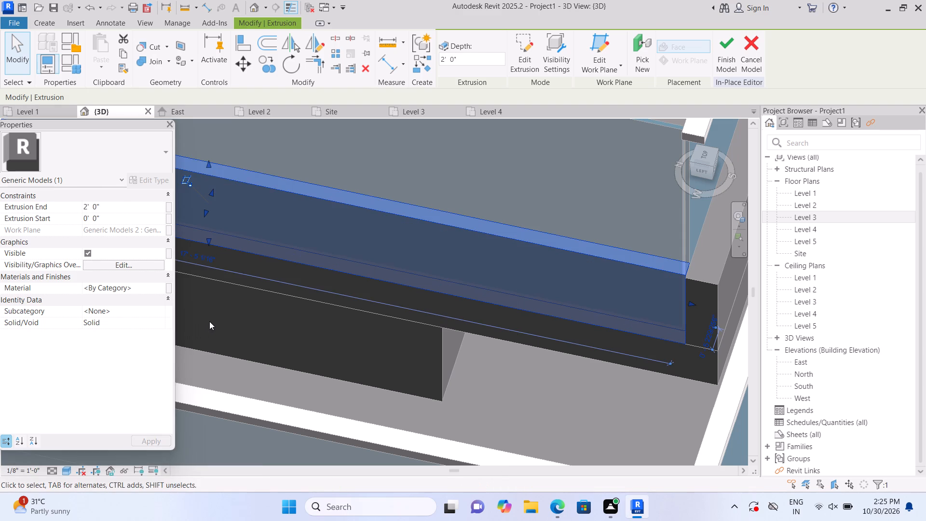
pyautogui.scroll(-3, 209, 323)
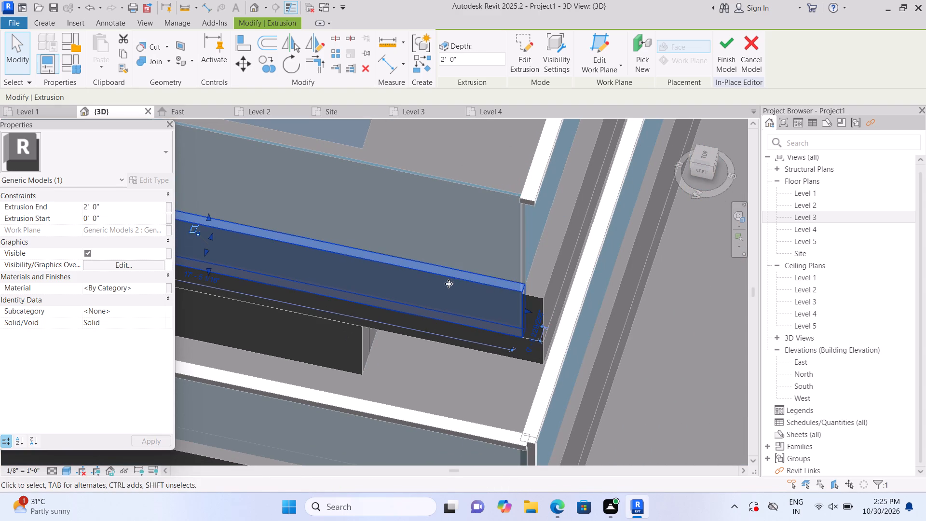
pyautogui.press('Escape')
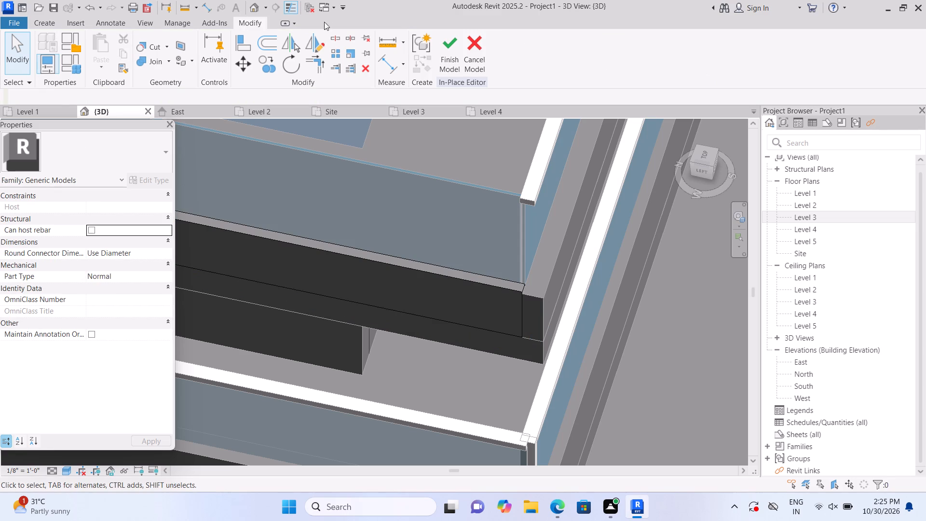
pyautogui.click(449, 49)
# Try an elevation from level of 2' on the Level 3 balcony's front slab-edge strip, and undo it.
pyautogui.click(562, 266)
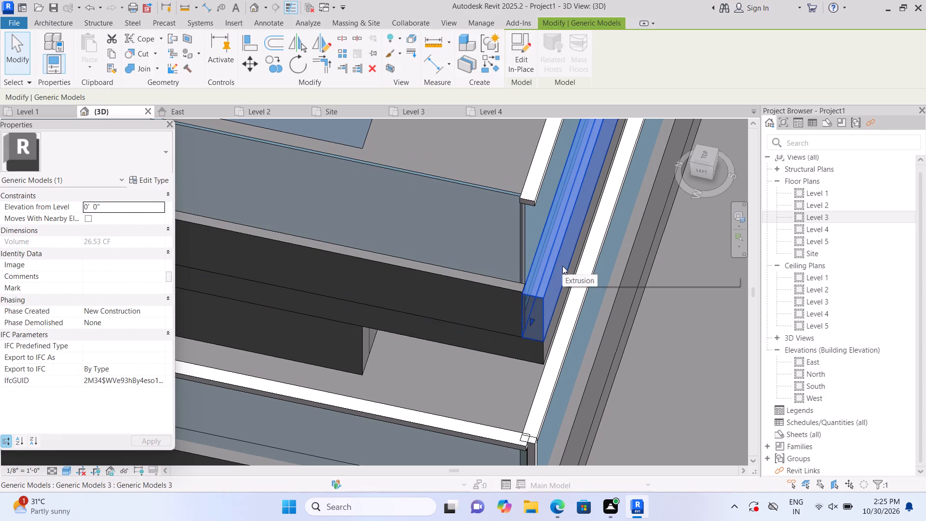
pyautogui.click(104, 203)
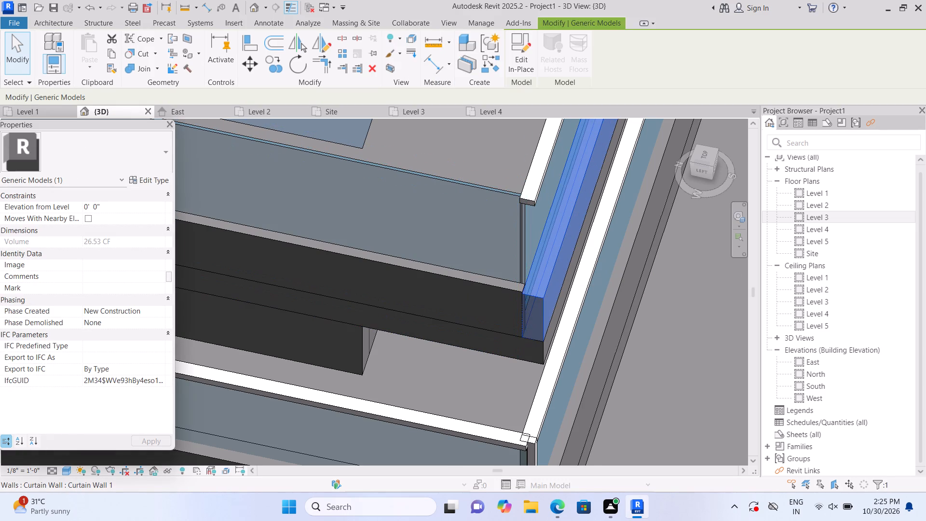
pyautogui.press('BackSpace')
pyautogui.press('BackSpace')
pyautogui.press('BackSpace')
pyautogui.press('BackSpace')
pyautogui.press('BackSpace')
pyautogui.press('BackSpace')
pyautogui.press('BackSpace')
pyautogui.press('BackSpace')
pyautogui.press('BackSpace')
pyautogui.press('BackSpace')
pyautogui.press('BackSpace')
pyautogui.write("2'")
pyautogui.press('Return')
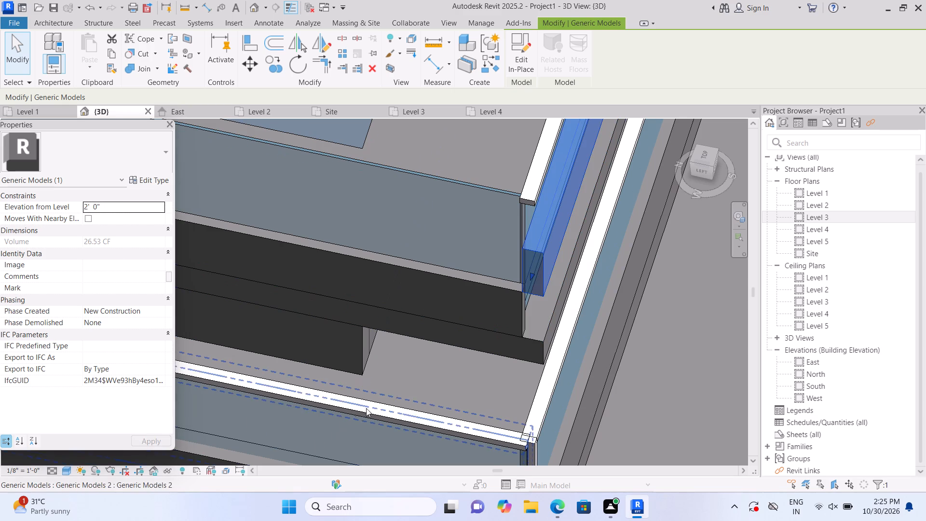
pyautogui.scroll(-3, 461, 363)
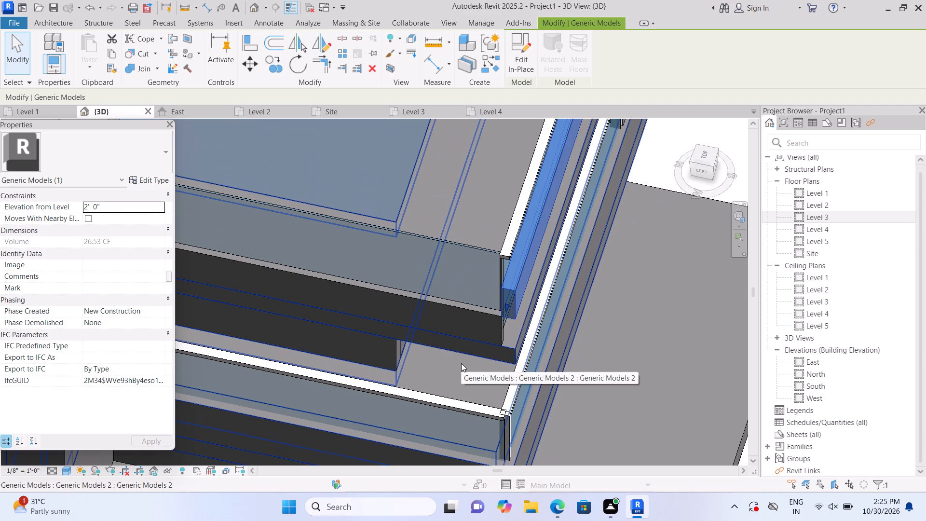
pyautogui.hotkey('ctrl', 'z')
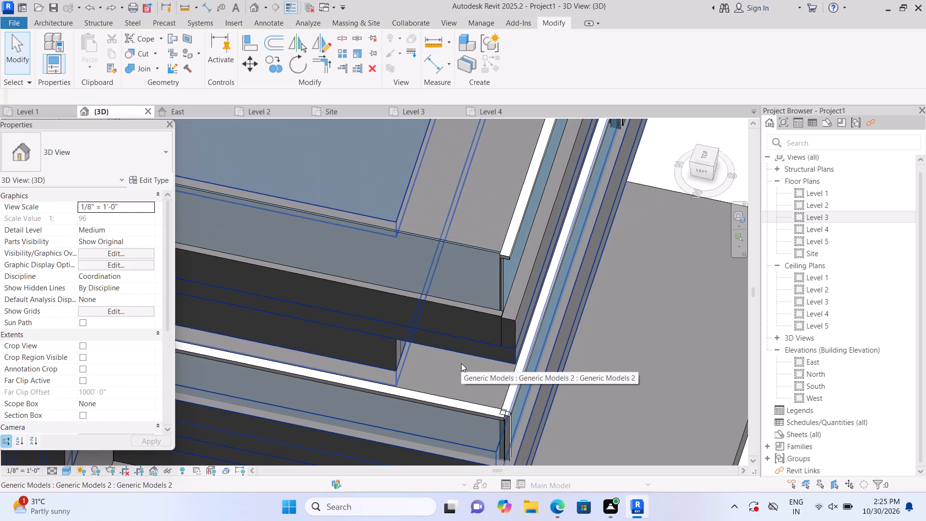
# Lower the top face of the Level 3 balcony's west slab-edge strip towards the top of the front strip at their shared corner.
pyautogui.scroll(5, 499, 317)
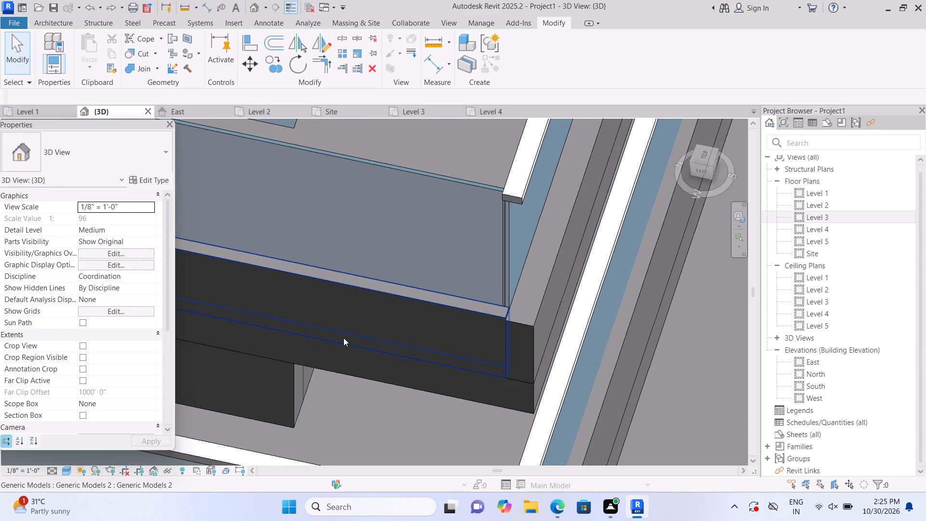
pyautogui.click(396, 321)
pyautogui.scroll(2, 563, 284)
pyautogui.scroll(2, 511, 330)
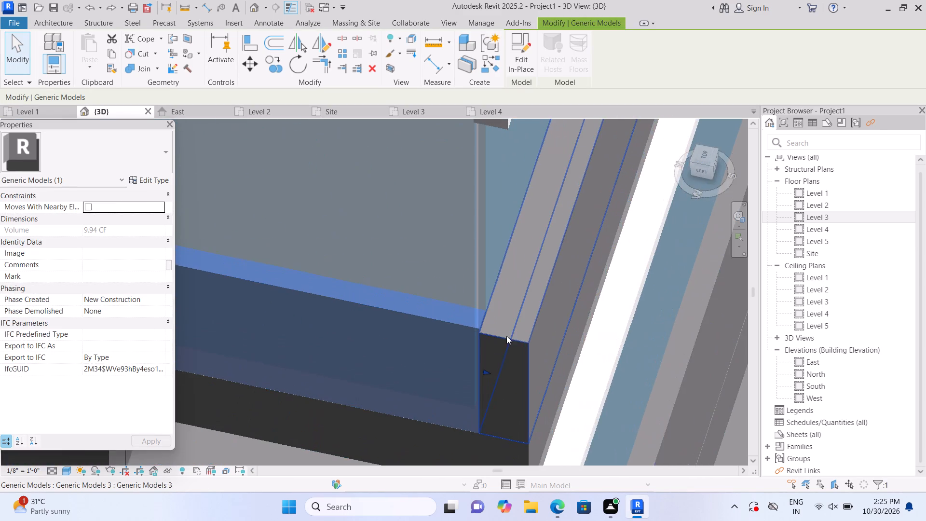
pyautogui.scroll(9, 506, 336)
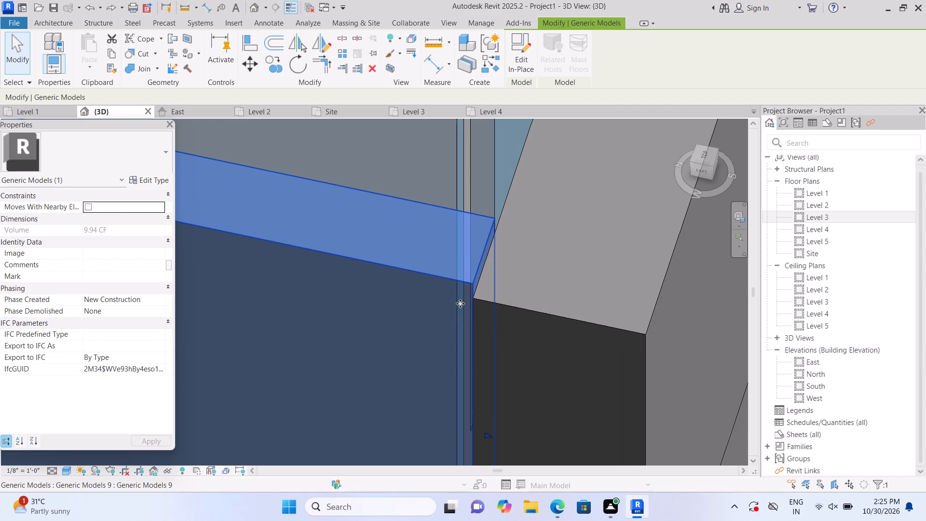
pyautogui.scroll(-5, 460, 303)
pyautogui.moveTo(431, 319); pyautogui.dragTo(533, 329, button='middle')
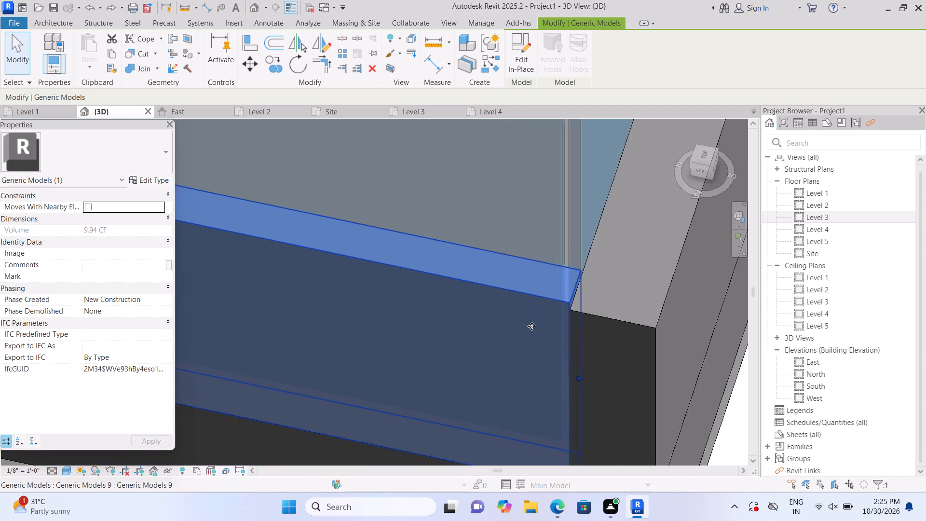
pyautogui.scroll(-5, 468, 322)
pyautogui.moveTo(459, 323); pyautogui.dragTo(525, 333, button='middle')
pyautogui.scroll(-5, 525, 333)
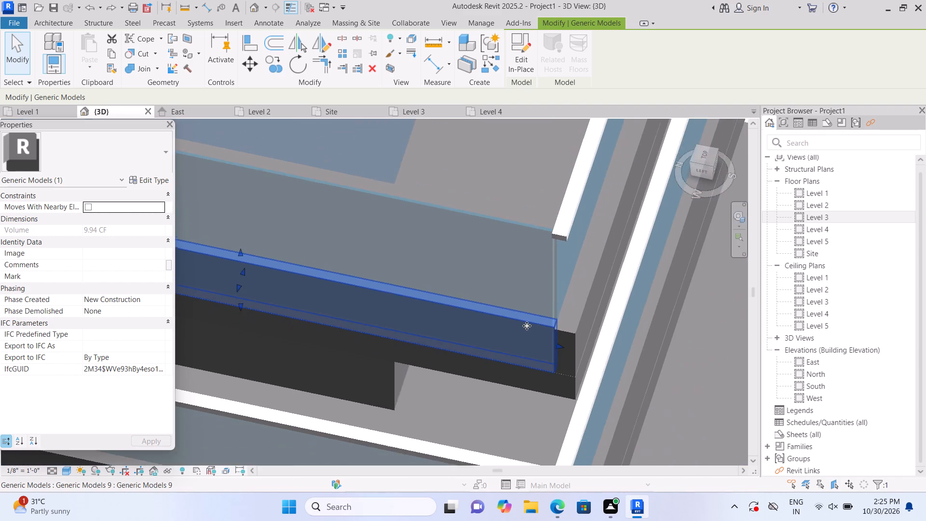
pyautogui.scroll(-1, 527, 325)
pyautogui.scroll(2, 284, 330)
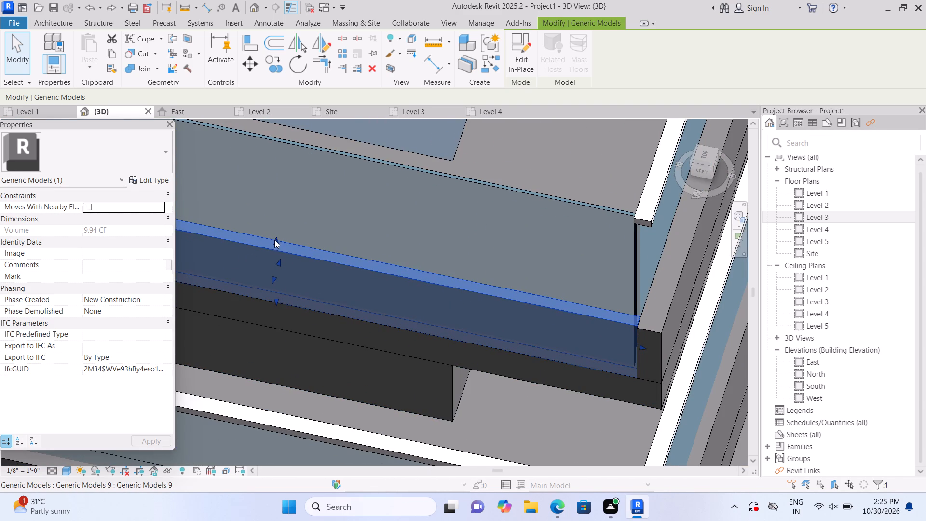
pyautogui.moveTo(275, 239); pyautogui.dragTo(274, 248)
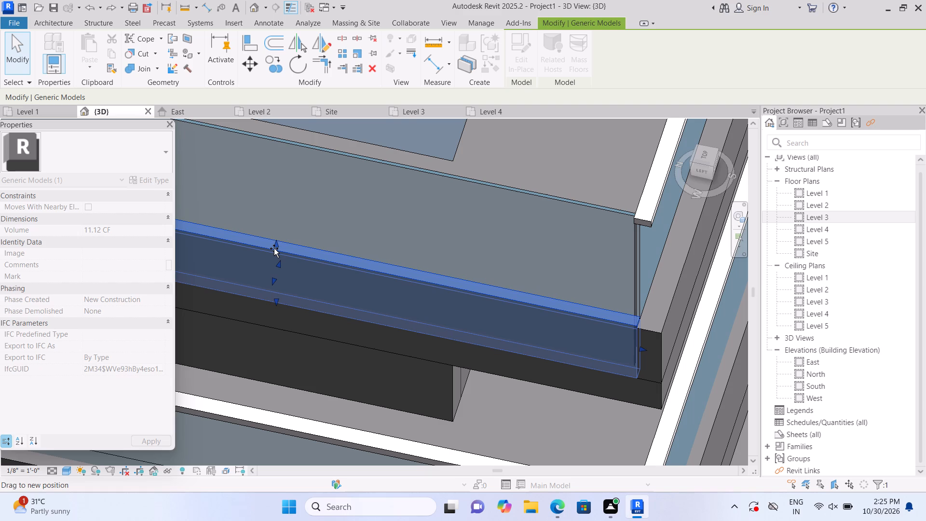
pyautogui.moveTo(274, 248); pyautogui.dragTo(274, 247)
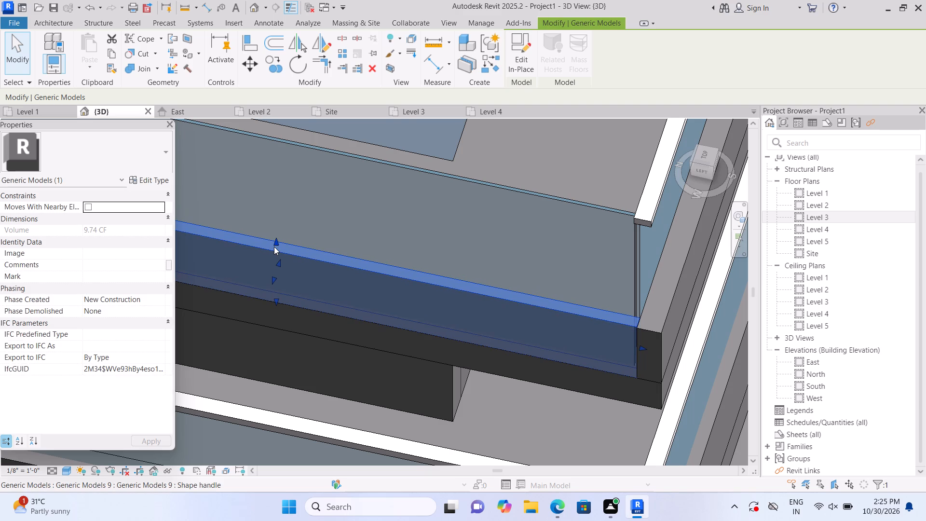
# Join the geometry of the west slab-edge strip with the front slab-edge strip and examine their shared corner.
pyautogui.click(157, 66)
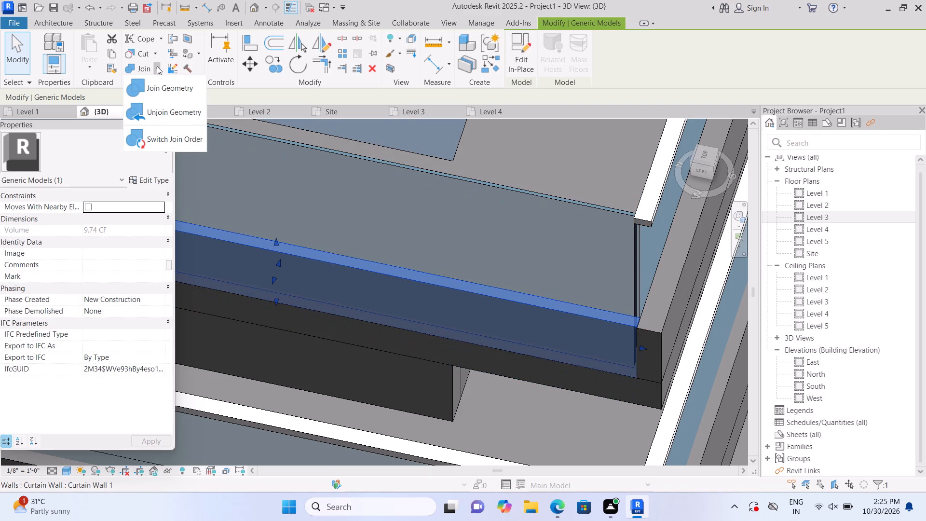
pyautogui.click(161, 83)
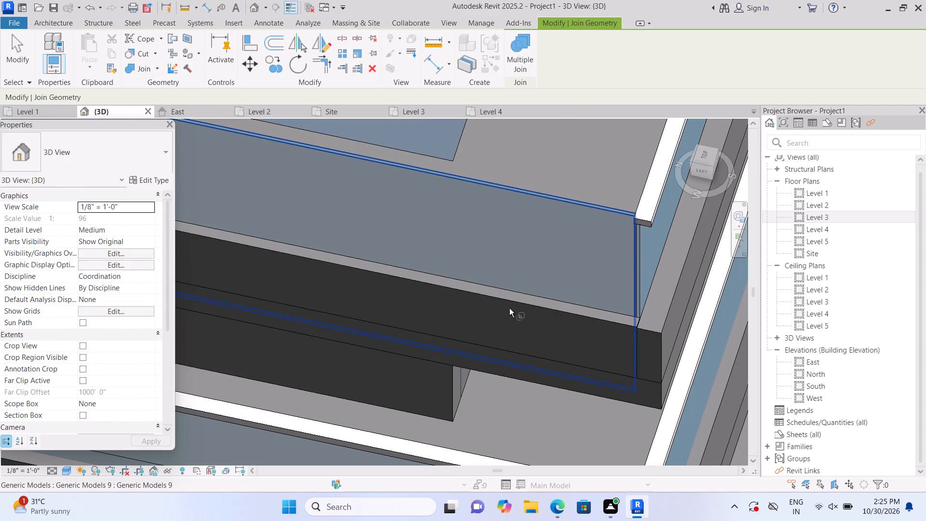
pyautogui.click(510, 305)
pyautogui.click(667, 303)
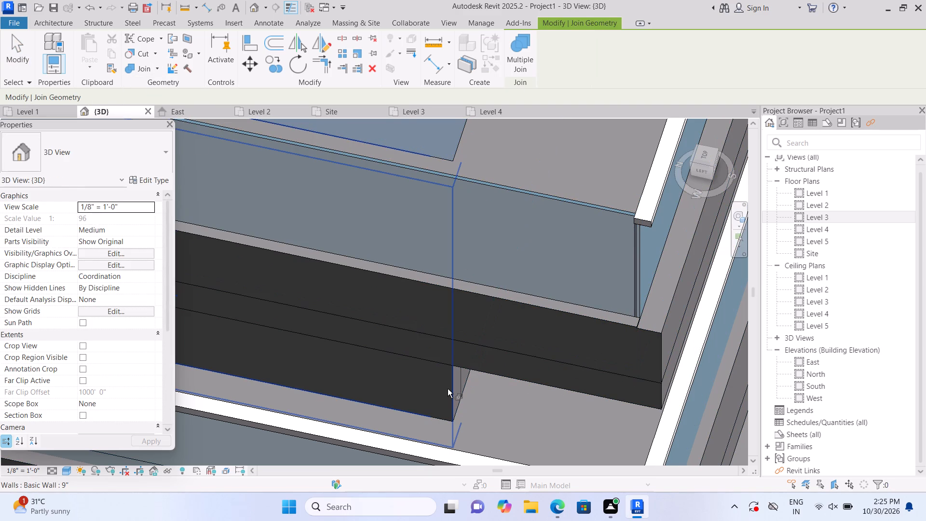
pyautogui.scroll(11, 759, 294)
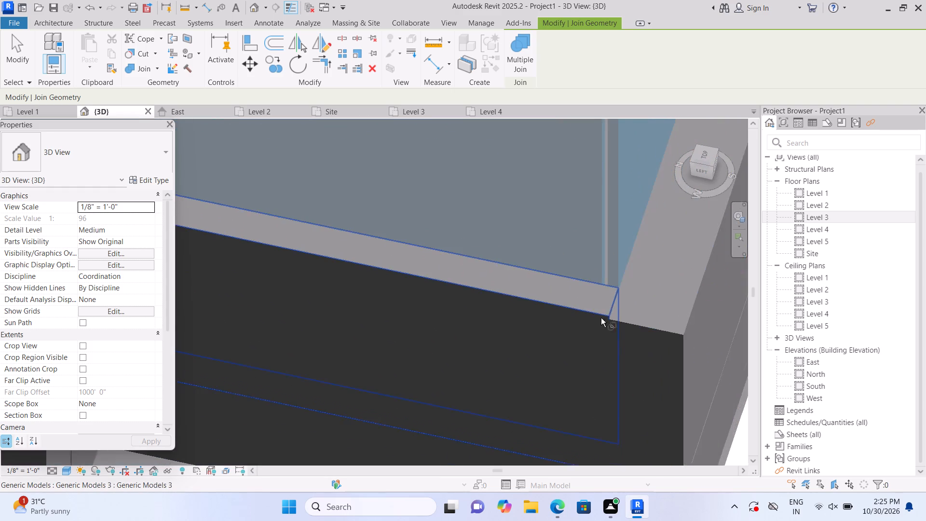
pyautogui.scroll(3, 601, 315)
pyautogui.scroll(7, 664, 318)
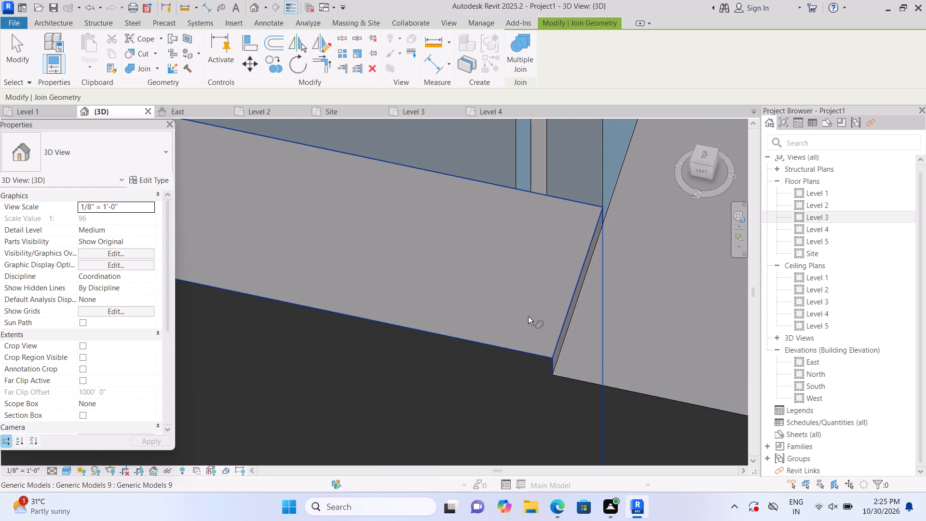
pyautogui.press('Escape')
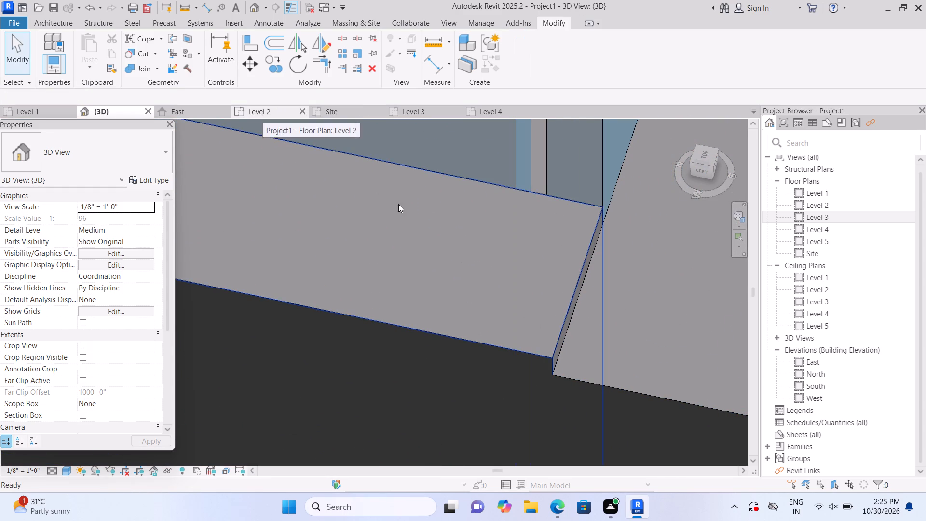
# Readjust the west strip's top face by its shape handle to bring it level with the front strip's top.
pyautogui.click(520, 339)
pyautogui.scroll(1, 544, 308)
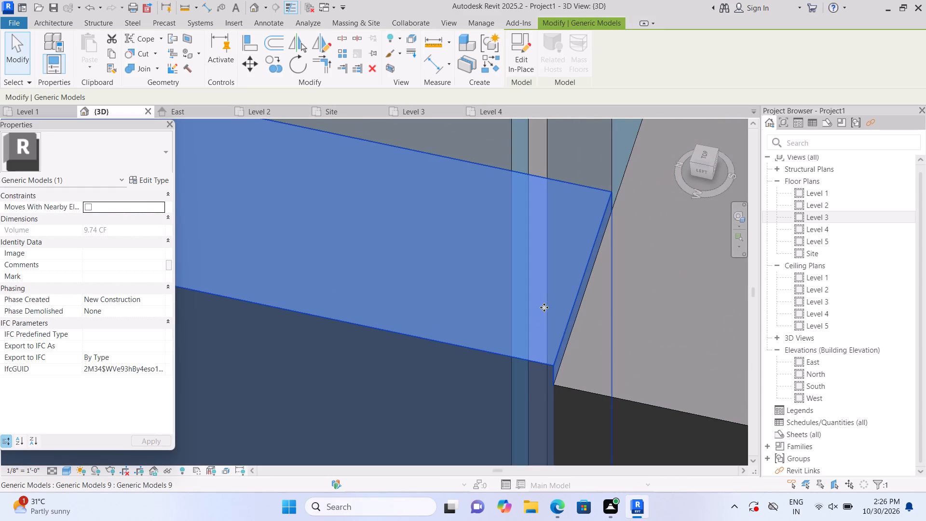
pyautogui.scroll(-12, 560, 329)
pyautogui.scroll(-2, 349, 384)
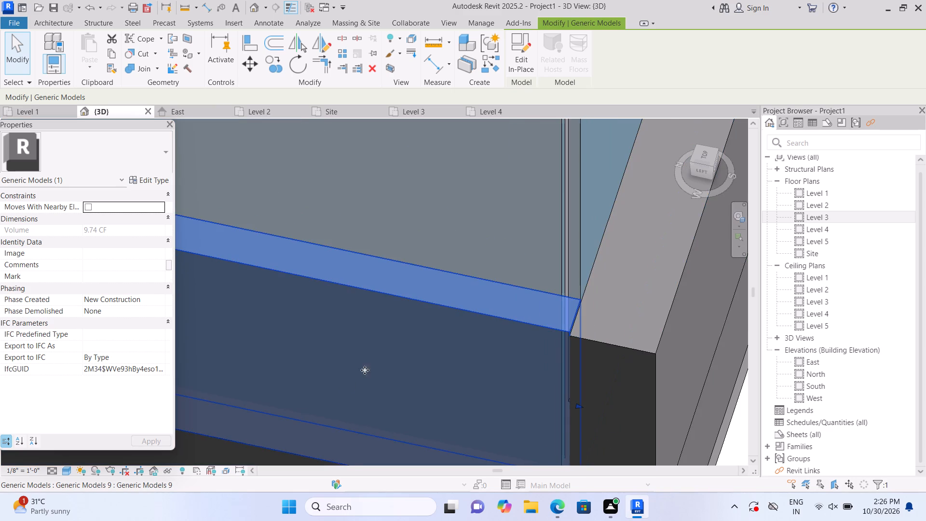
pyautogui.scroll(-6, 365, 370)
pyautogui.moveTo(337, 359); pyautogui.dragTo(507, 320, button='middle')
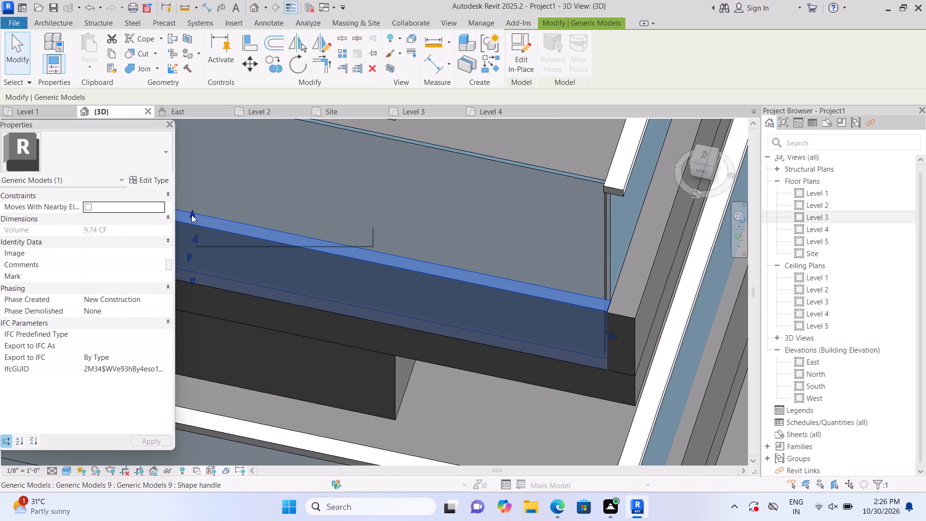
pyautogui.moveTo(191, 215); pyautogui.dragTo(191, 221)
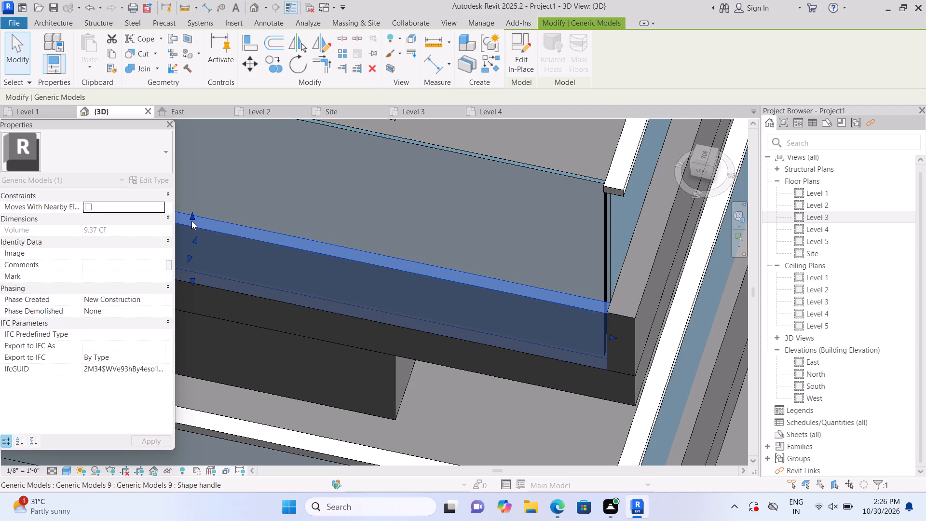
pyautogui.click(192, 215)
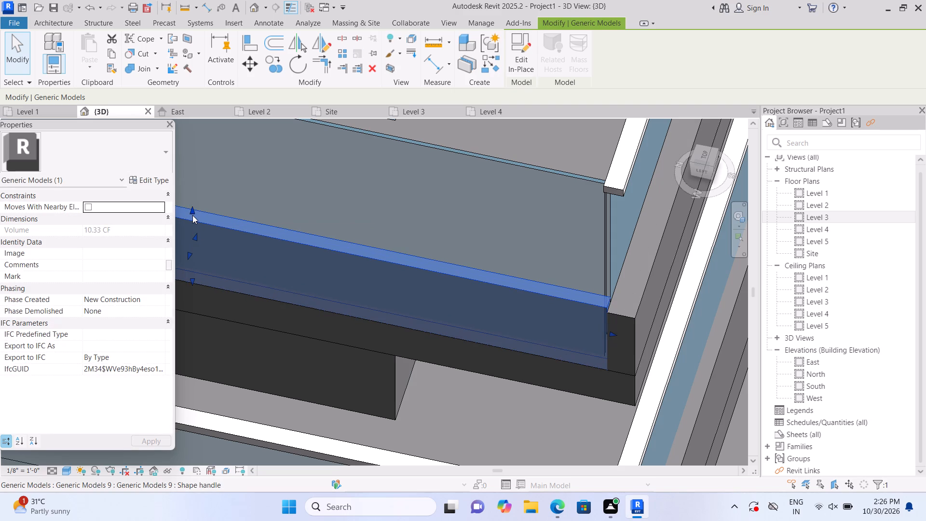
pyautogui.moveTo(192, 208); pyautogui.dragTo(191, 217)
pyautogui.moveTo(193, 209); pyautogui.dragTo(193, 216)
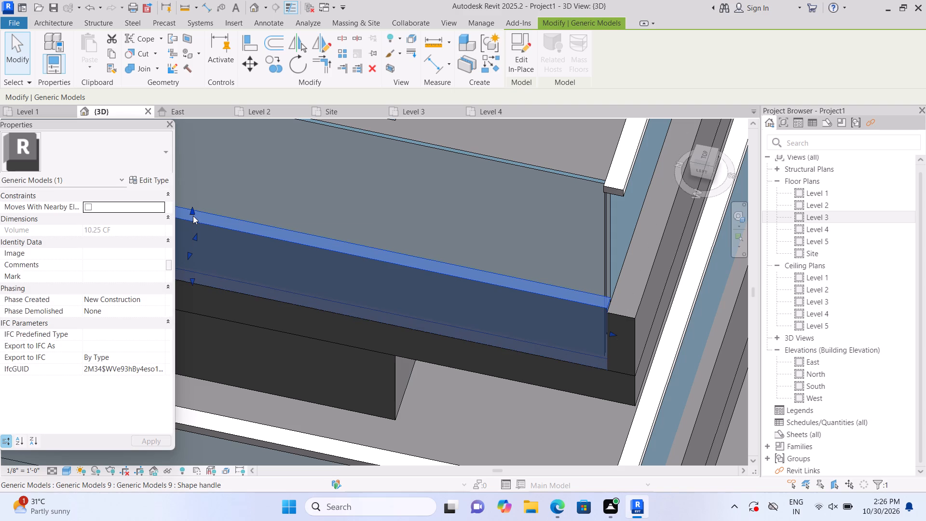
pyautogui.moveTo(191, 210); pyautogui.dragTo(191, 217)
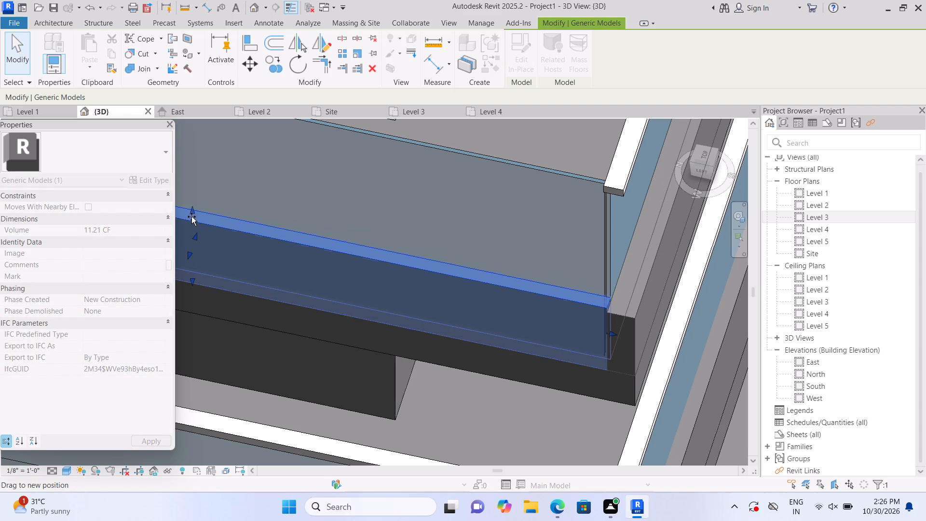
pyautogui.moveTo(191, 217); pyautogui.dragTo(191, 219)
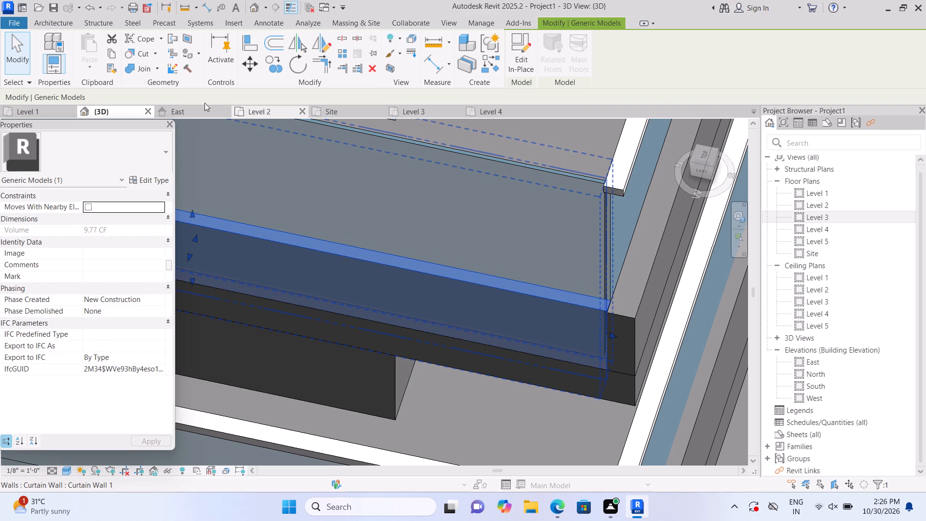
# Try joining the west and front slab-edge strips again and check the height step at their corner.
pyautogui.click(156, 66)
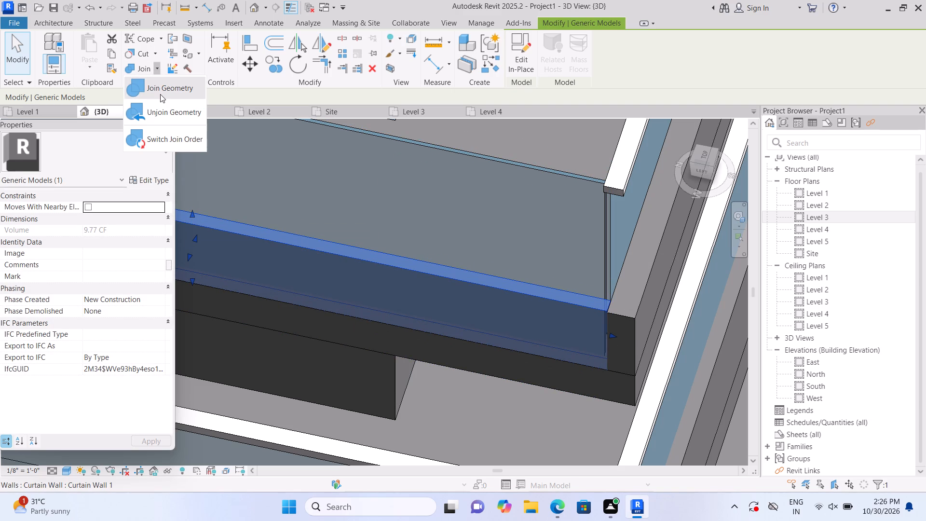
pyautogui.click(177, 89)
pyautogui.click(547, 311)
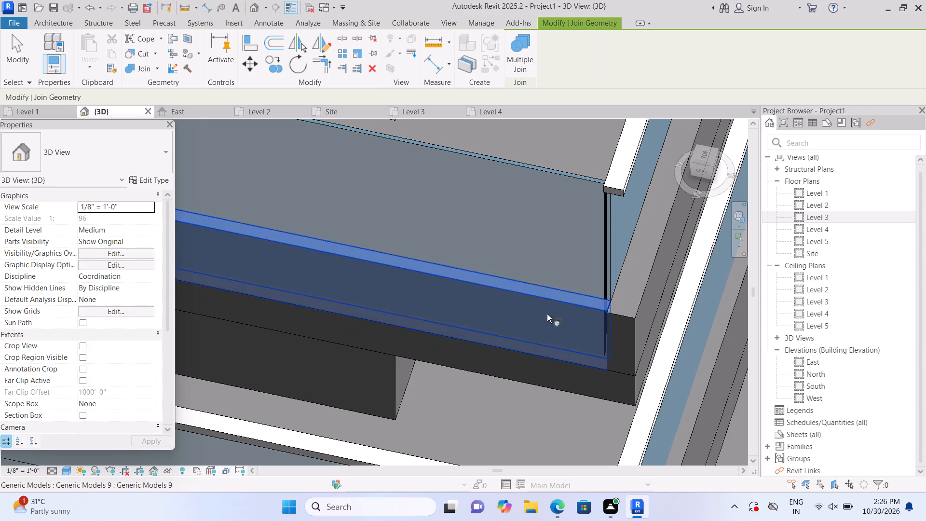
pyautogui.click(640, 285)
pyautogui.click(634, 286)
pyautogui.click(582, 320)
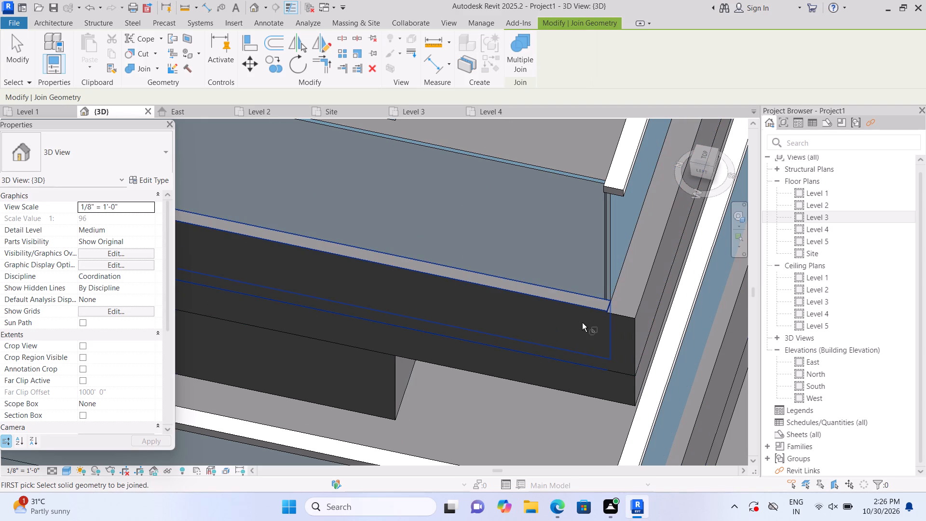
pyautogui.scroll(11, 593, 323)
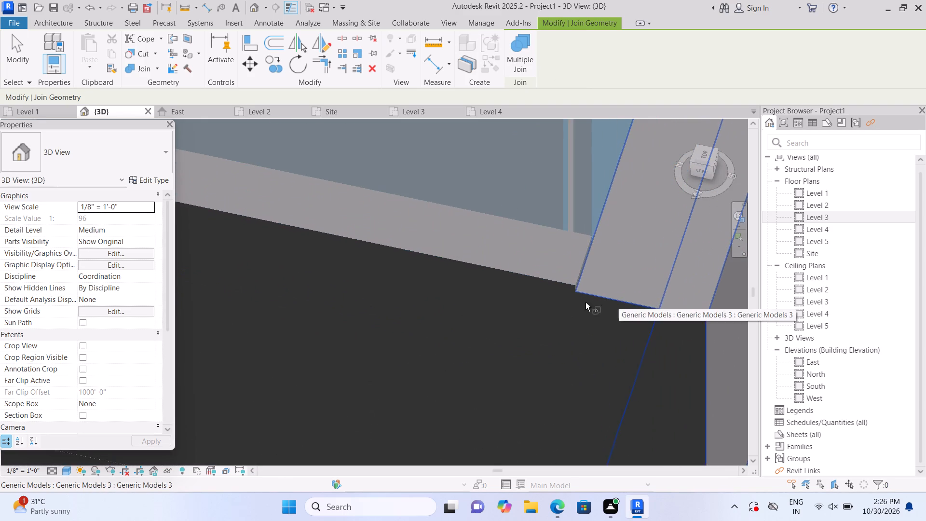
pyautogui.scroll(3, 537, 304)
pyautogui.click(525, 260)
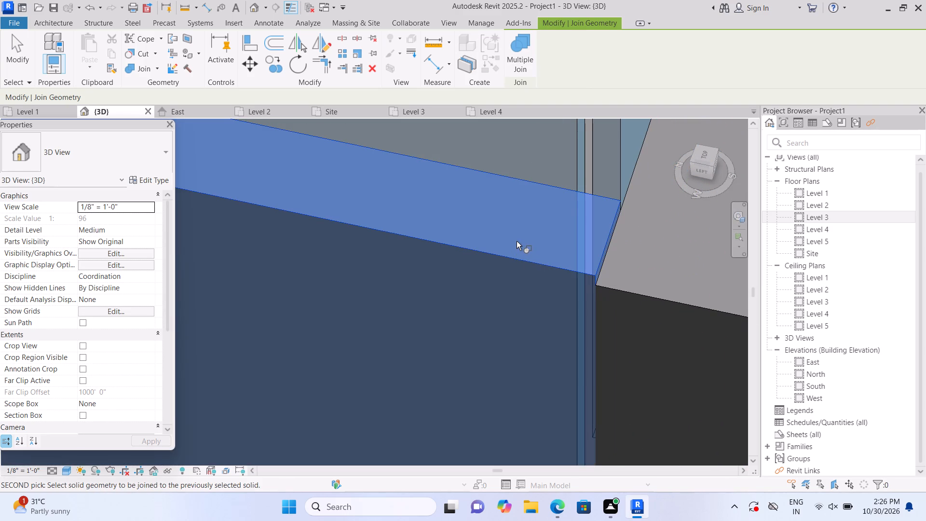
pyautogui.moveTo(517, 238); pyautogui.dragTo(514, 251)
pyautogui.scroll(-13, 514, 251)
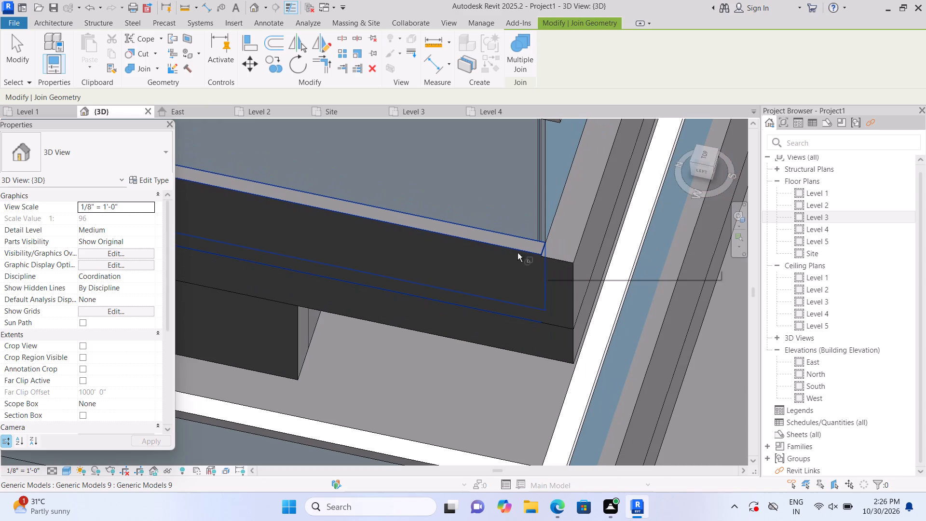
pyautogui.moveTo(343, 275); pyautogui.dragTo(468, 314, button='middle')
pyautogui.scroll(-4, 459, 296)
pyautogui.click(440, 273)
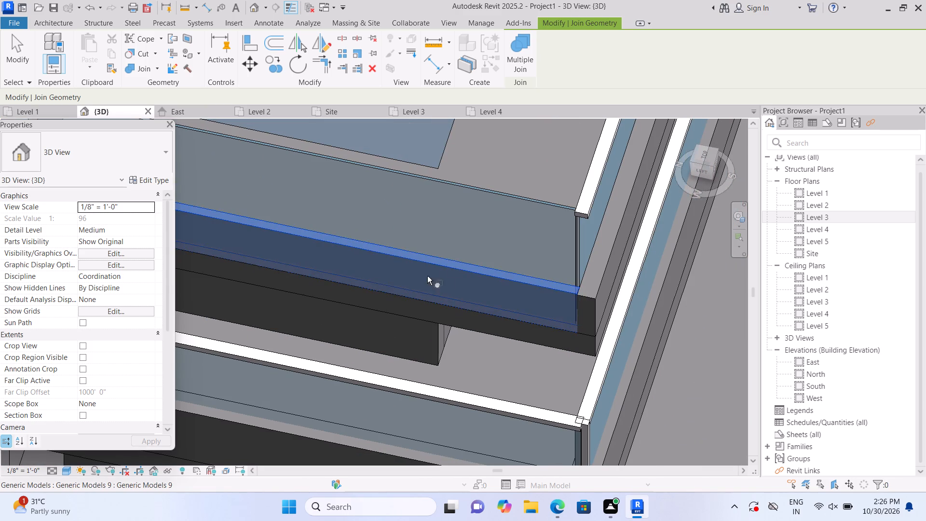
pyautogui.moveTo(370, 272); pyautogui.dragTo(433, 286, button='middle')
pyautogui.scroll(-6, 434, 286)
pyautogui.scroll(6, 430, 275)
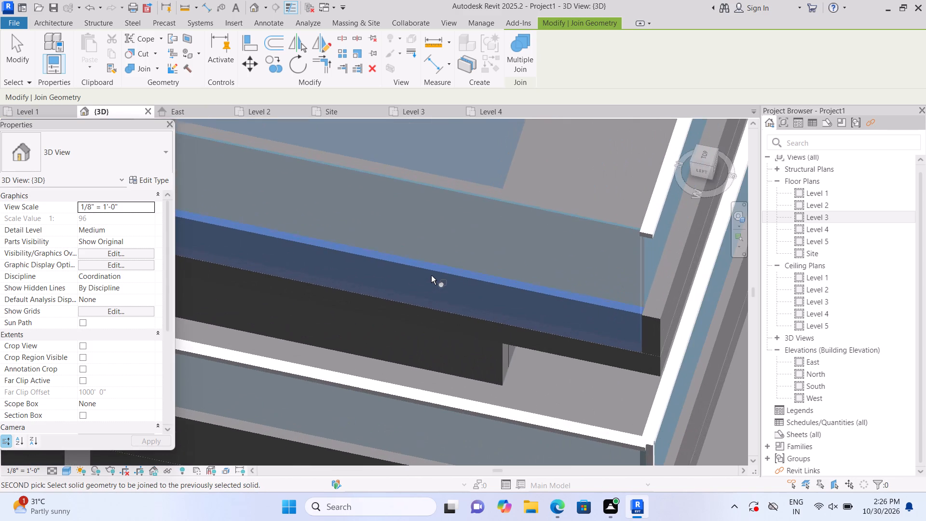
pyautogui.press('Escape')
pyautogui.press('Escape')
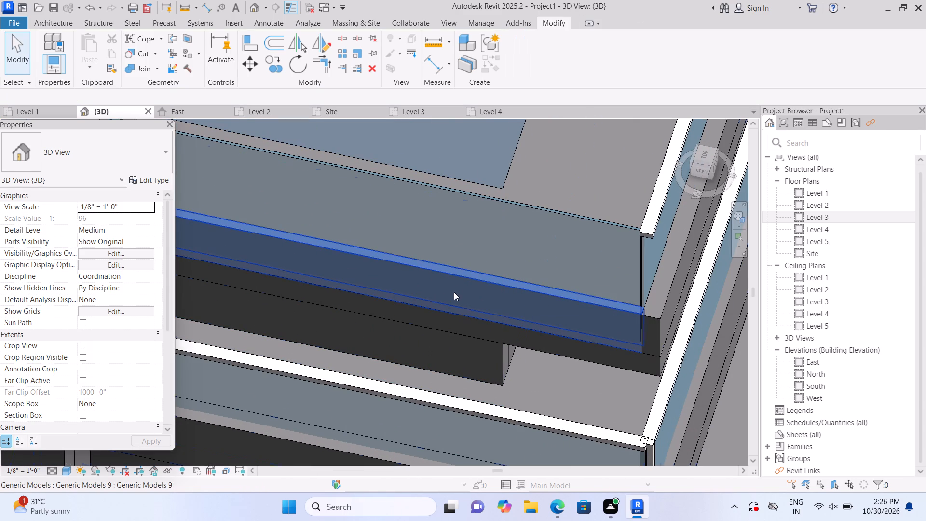
# Fine-tune the height of the Level 3 balcony's west slab-edge strip by its top shape handle to meet the front strip's top.
pyautogui.click(455, 286)
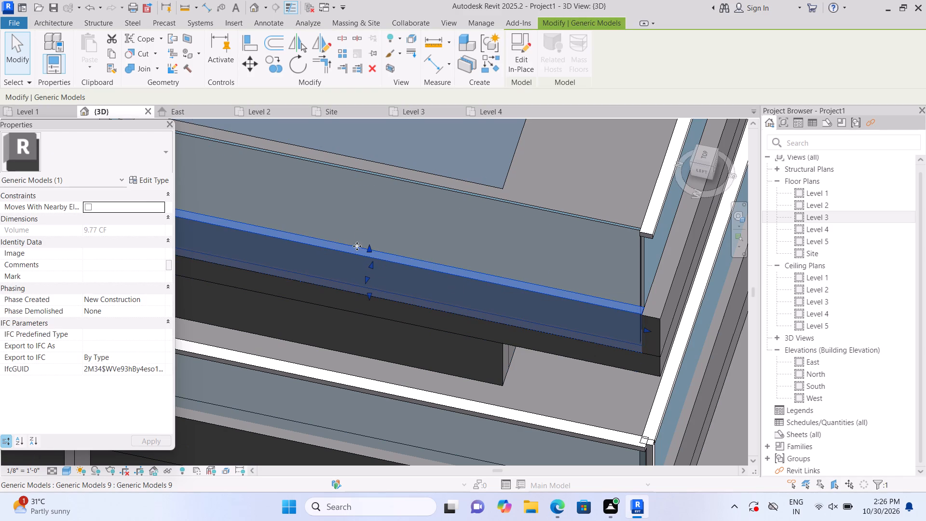
pyautogui.moveTo(370, 249); pyautogui.dragTo(368, 261)
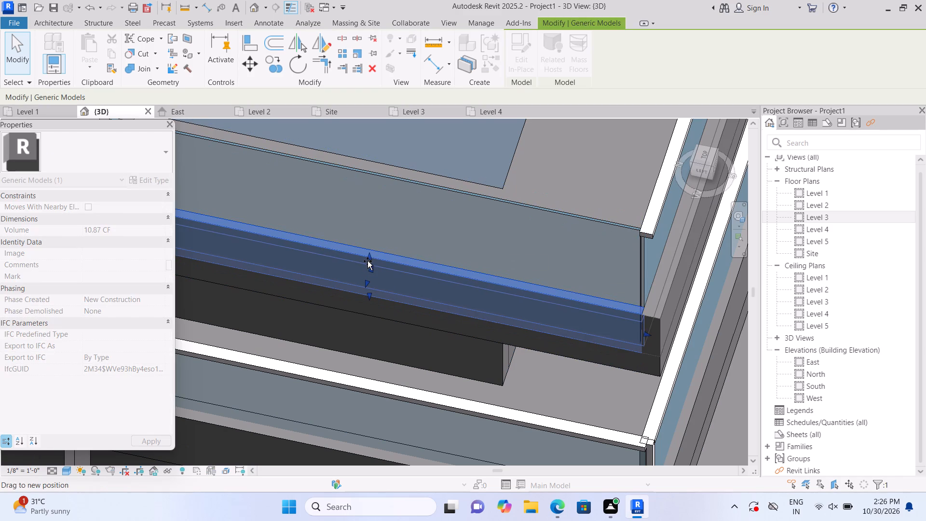
pyautogui.moveTo(368, 261); pyautogui.dragTo(368, 258)
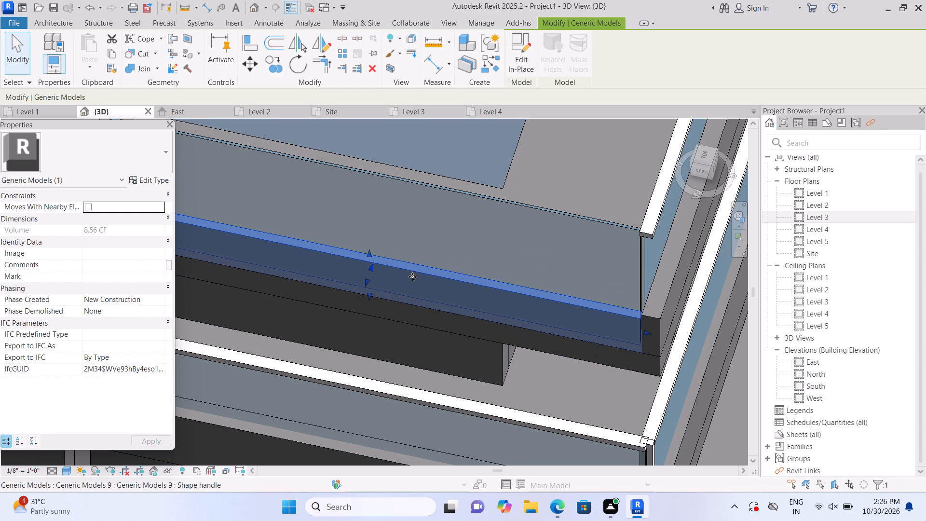
pyautogui.click(368, 254)
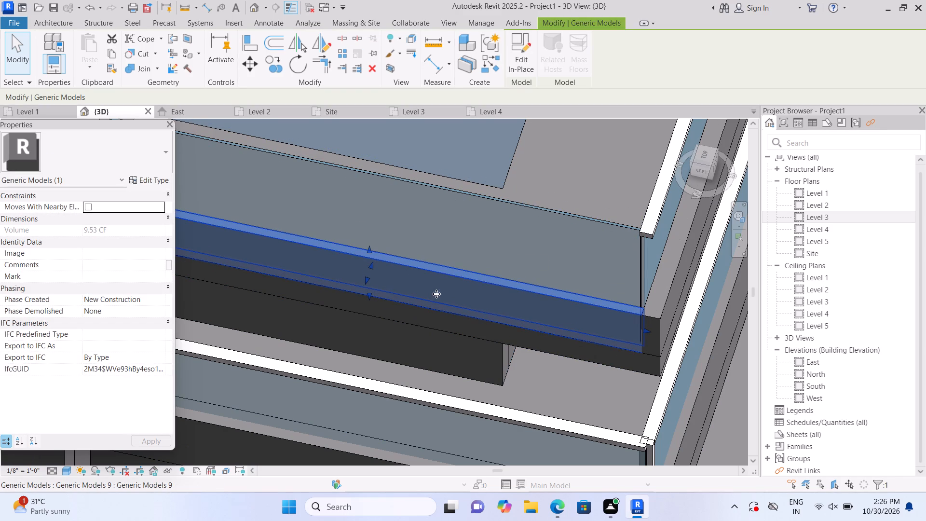
pyautogui.press('Escape')
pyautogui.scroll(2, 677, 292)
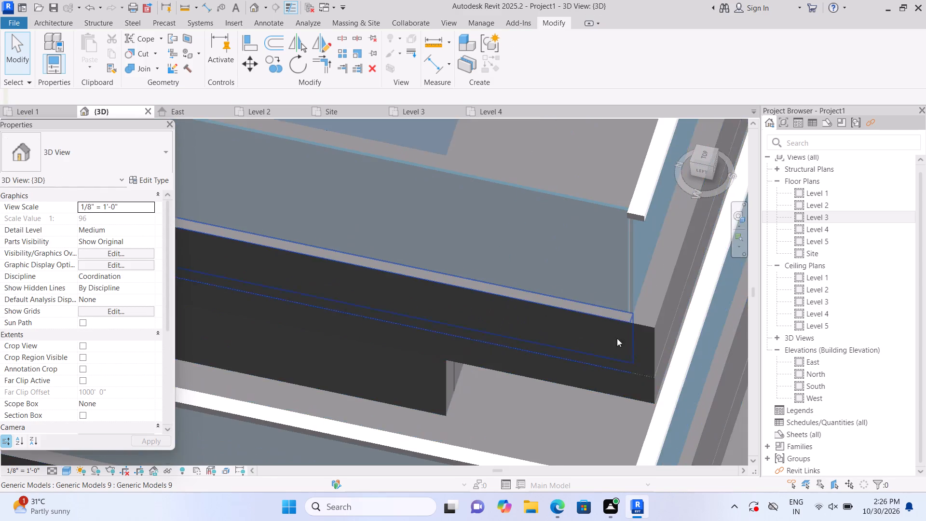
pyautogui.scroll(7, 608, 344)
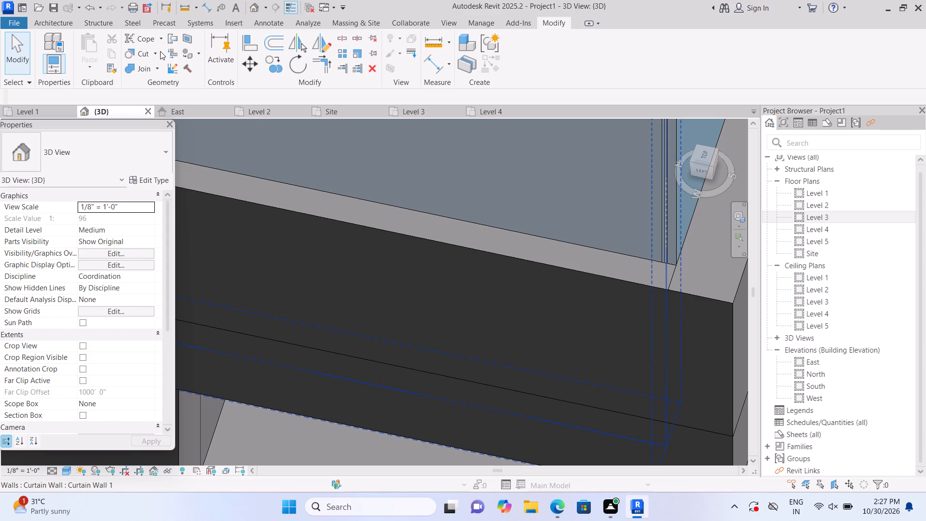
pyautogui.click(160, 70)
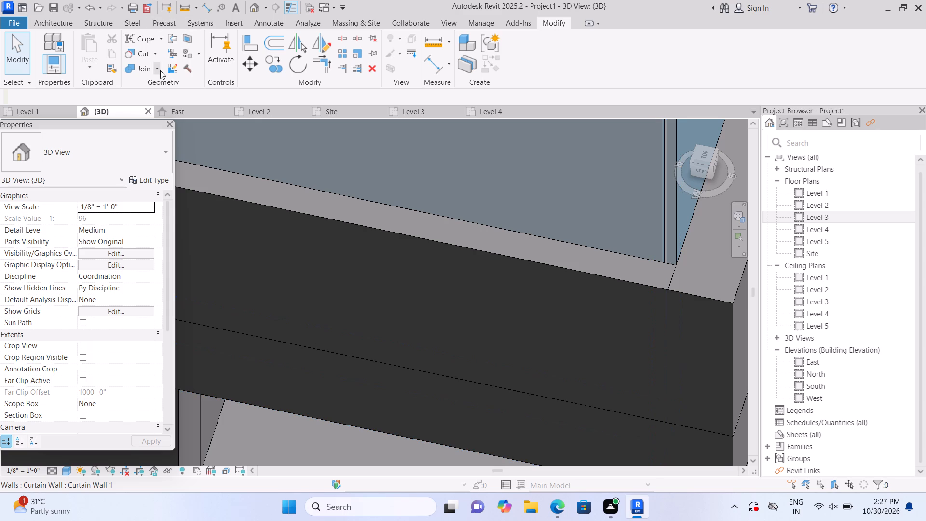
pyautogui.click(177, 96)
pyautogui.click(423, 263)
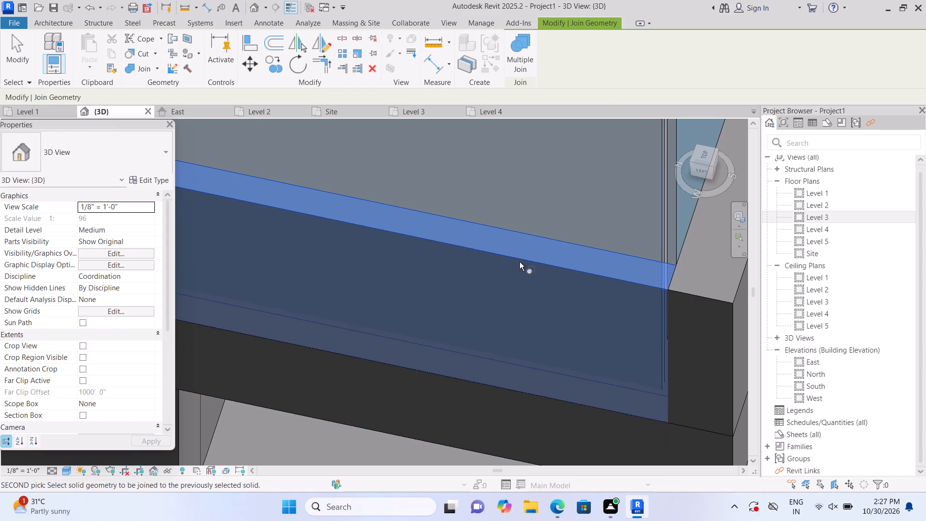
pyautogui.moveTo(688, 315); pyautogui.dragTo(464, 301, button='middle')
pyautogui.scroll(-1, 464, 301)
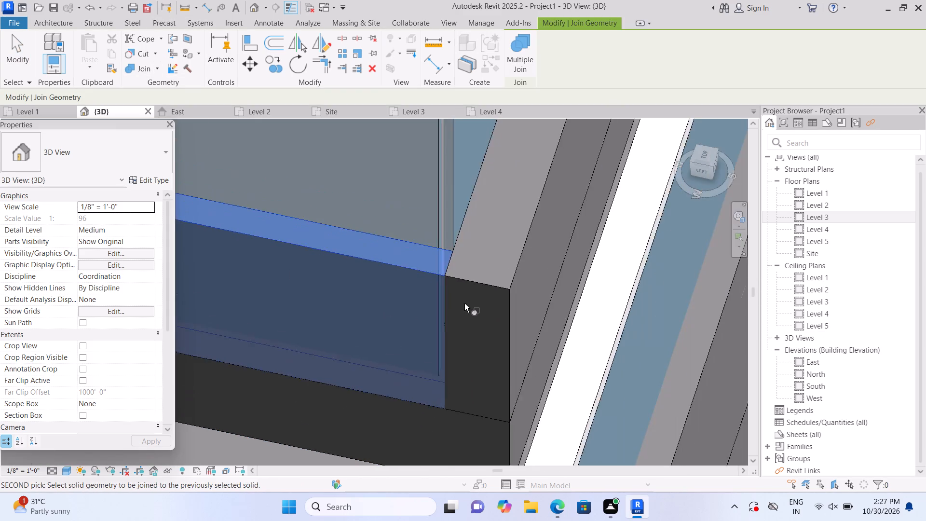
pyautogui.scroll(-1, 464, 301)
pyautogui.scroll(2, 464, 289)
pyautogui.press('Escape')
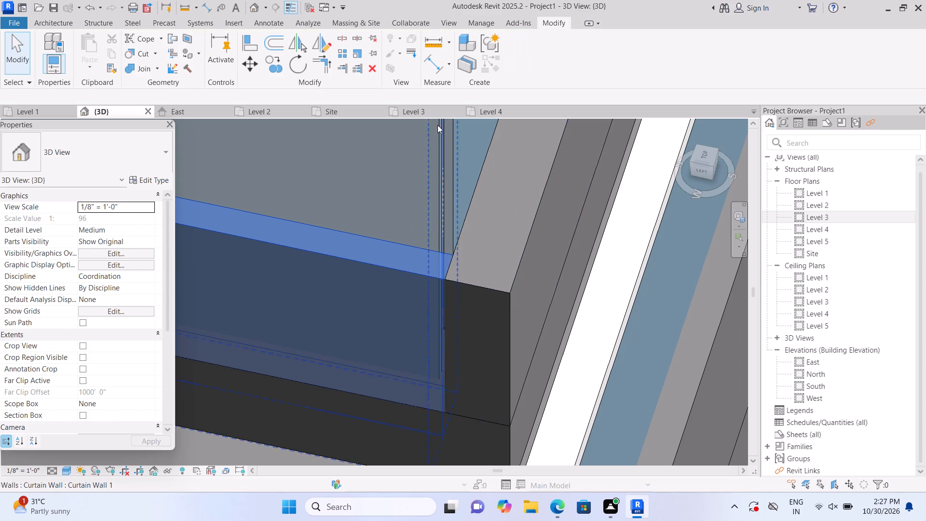
# Open the front slab-edge strip for in-place editing and try joining its extrusion with the west strip.
pyautogui.click(542, 288)
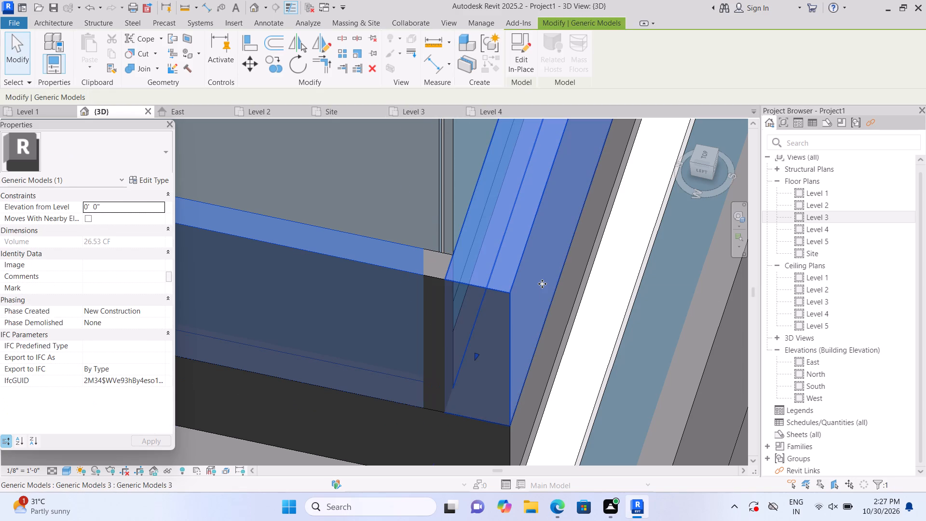
pyautogui.click(522, 61)
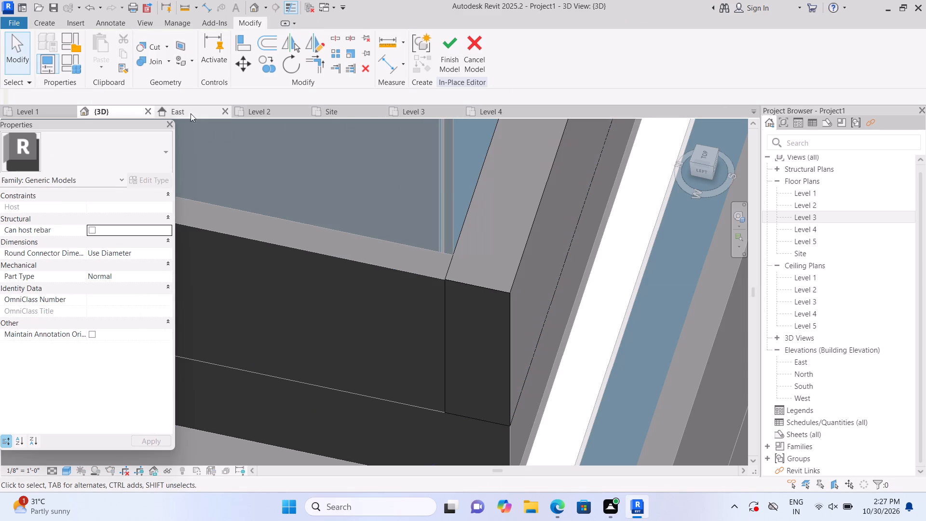
pyautogui.click(163, 61)
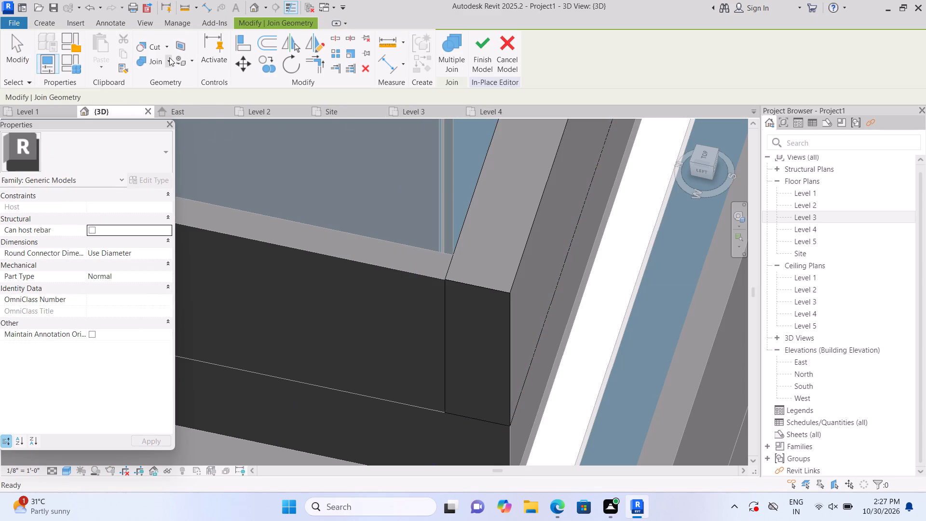
pyautogui.click(169, 57)
pyautogui.click(176, 85)
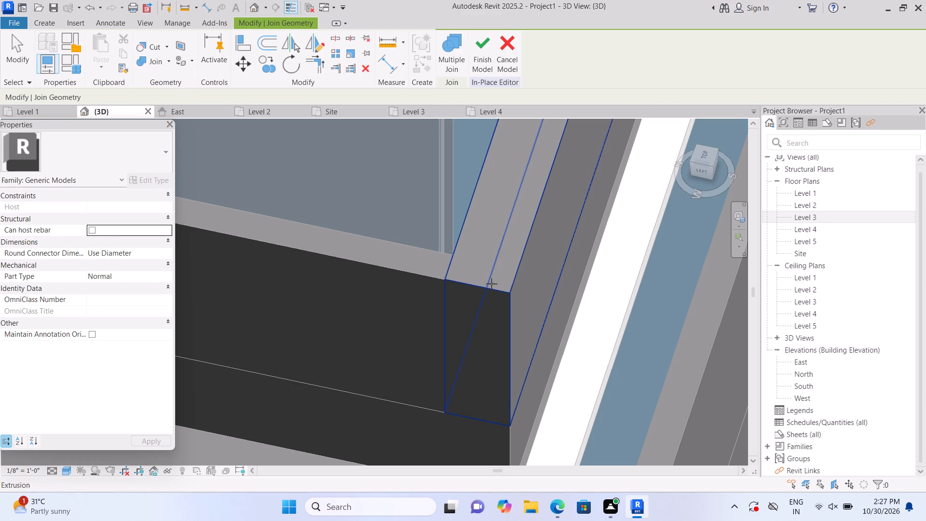
pyautogui.click(491, 284)
pyautogui.click(382, 285)
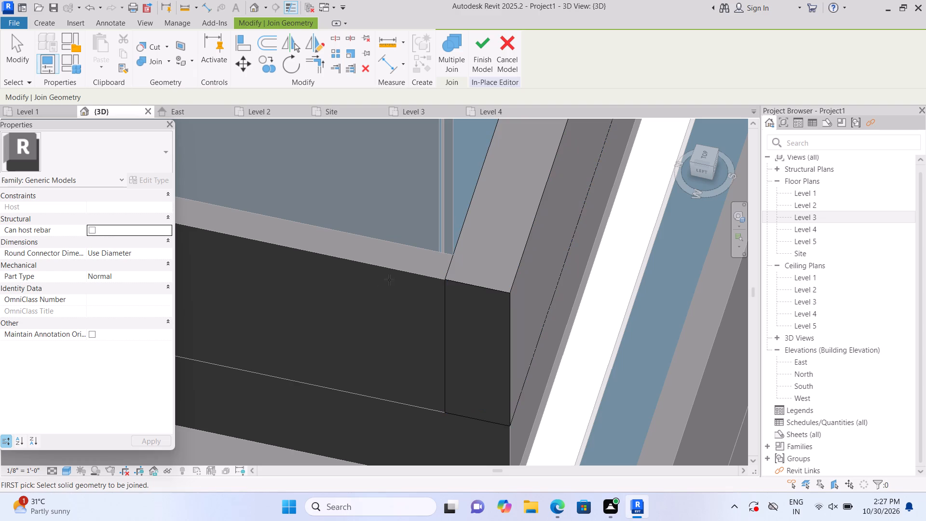
pyautogui.press('Escape')
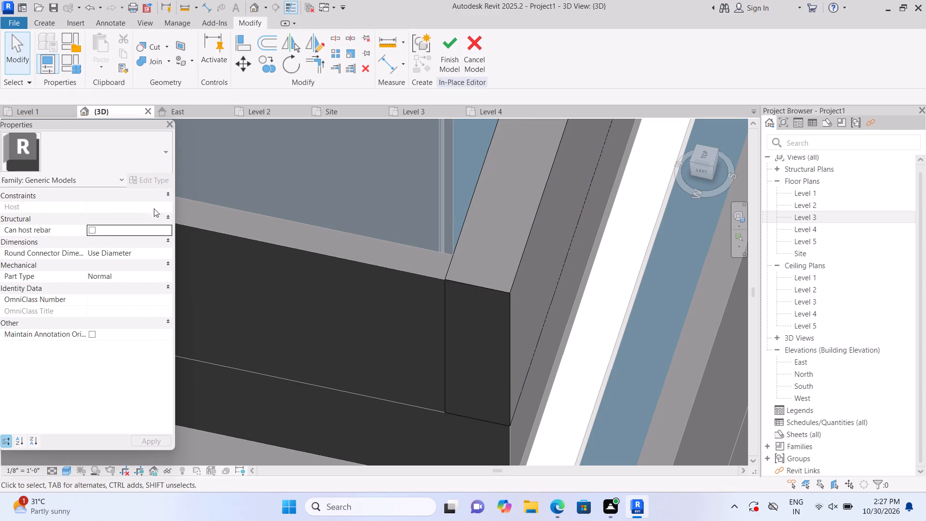
pyautogui.click(172, 61)
pyautogui.click(183, 80)
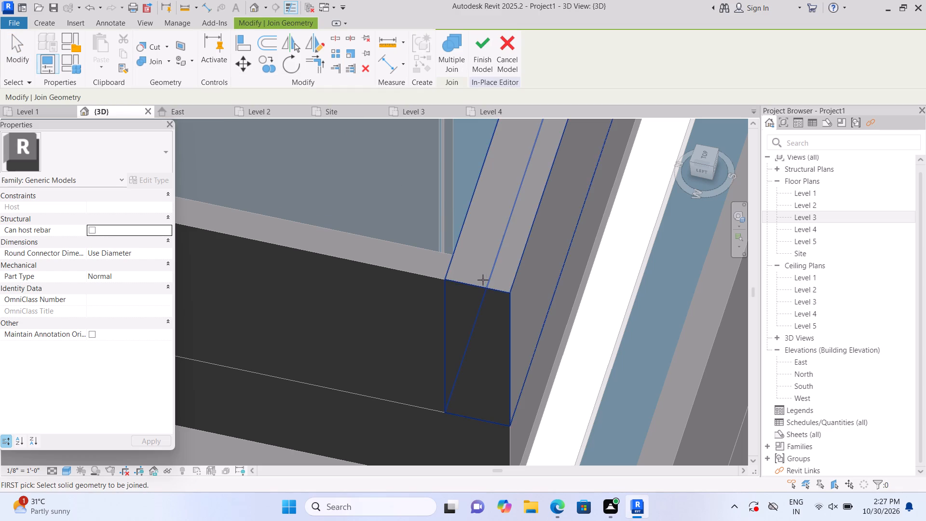
pyautogui.click(483, 280)
pyautogui.click(377, 274)
pyautogui.press('Escape')
# Examine the west slab-edge strip from the front corner to its end at the building wall.
pyautogui.scroll(-2, 377, 274)
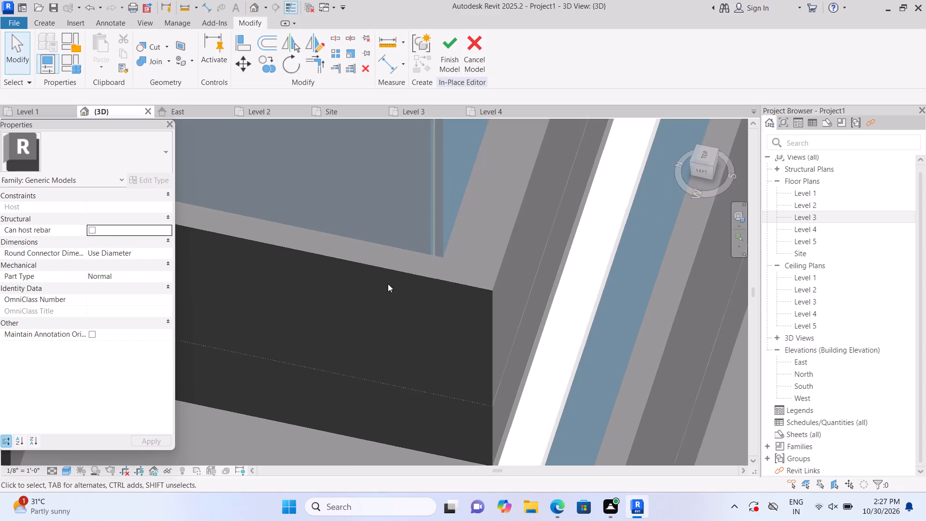
pyautogui.scroll(-9, 388, 284)
pyautogui.moveTo(272, 312); pyautogui.dragTo(584, 347, button='middle')
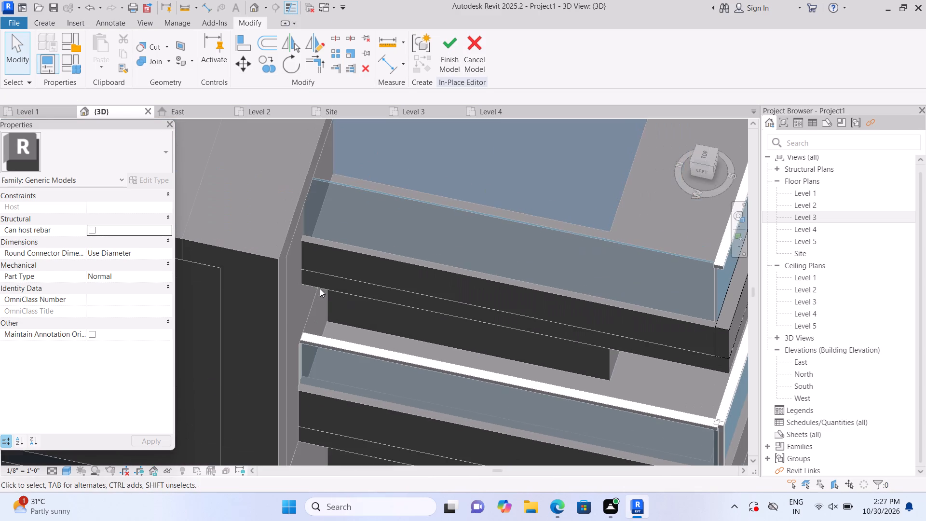
pyautogui.scroll(4, 319, 288)
pyautogui.scroll(4, 293, 247)
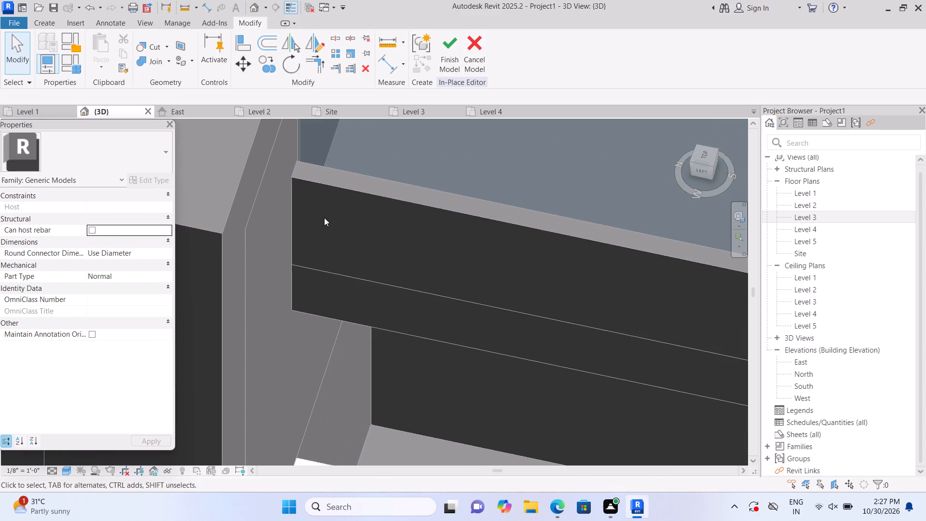
pyautogui.scroll(-11, 291, 280)
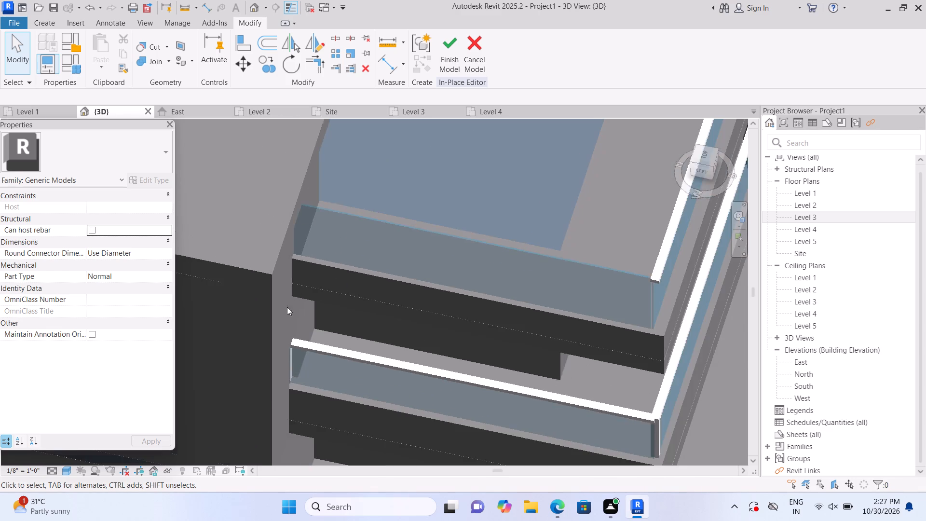
pyautogui.scroll(-7, 287, 307)
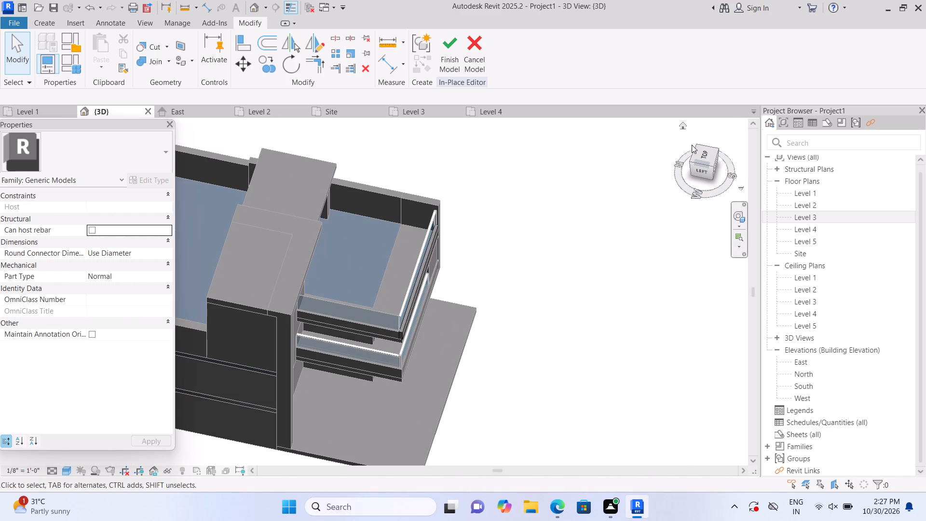
# Return to the home 3D view and examine both balconies' slab edges and railings from the front and west, down to ground level.
pyautogui.click(681, 124)
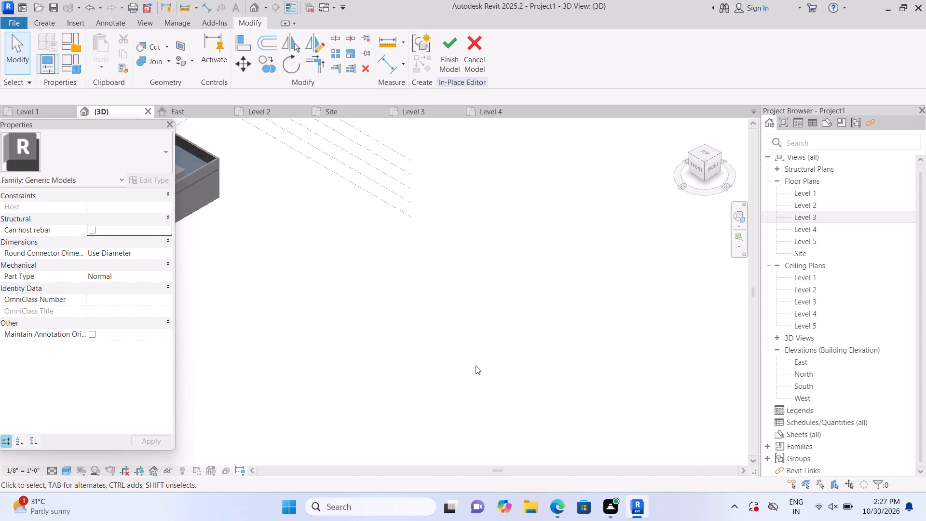
pyautogui.scroll(4, 133, 410)
pyautogui.scroll(1, 234, 363)
pyautogui.moveTo(241, 397); pyautogui.dragTo(246, 465, button='middle')
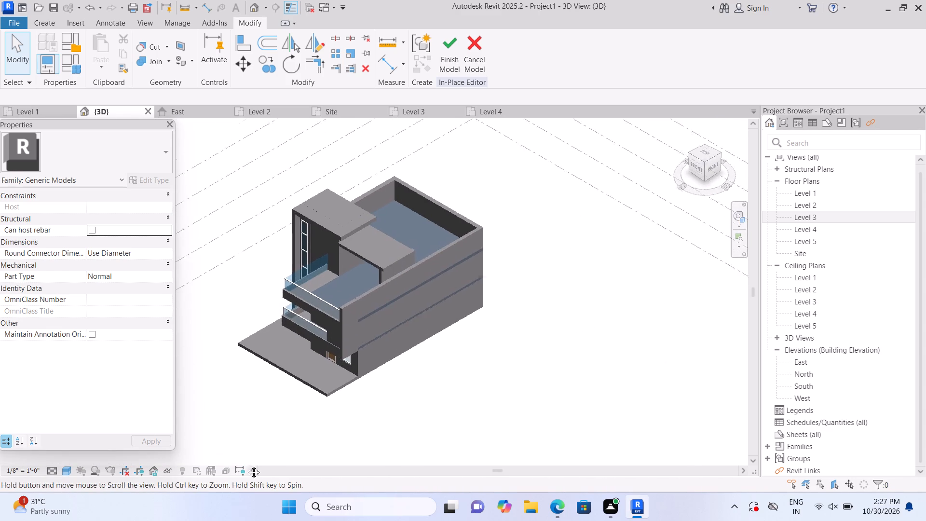
pyautogui.moveTo(246, 465); pyautogui.dragTo(249, 471, button='middle')
pyautogui.scroll(3, 252, 383)
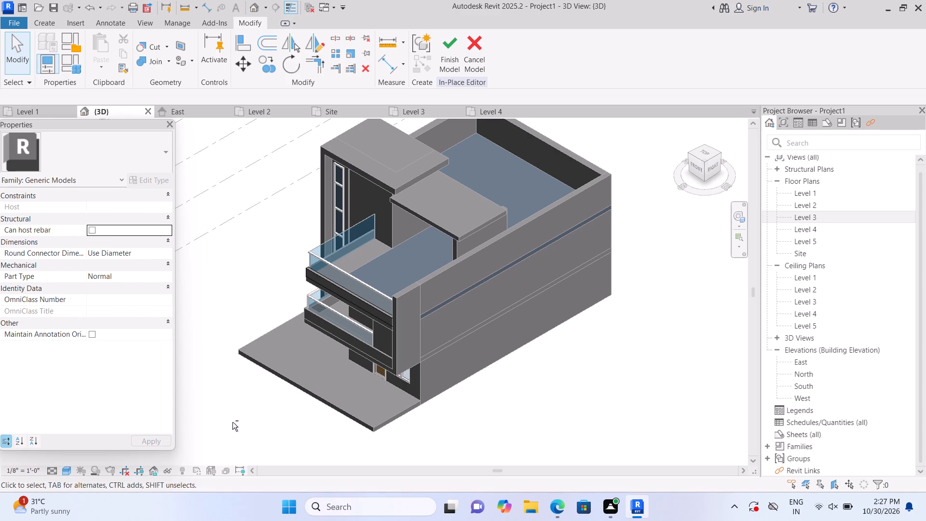
pyautogui.keyDown('shift'); pyautogui.moveTo(241, 432); pyautogui.dragTo(376, 438, button='middle'); pyautogui.keyUp('shift')
pyautogui.scroll(1, 378, 435)
pyautogui.moveTo(377, 434); pyautogui.dragTo(284, 399, button='middle')
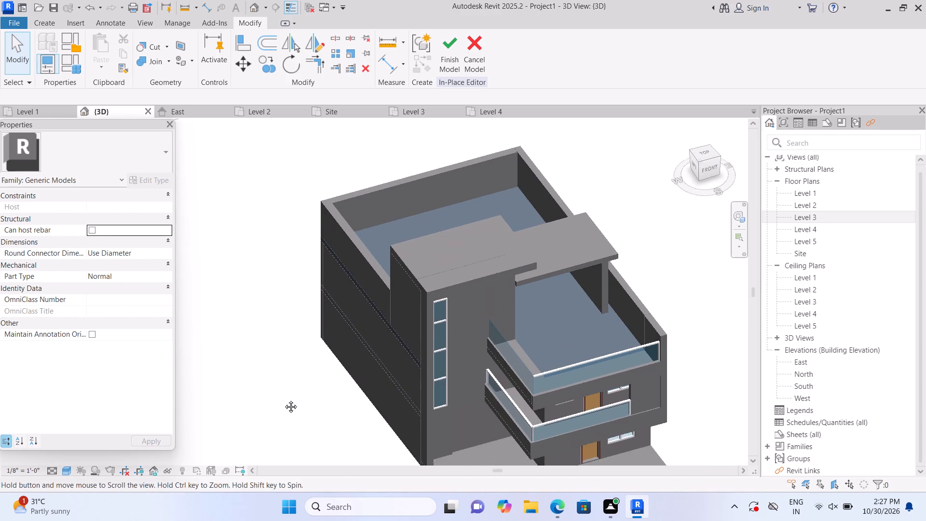
pyautogui.moveTo(284, 399); pyautogui.dragTo(243, 393, button='middle')
pyautogui.scroll(1, 306, 407)
pyautogui.moveTo(328, 405); pyautogui.dragTo(315, 383, button='middle')
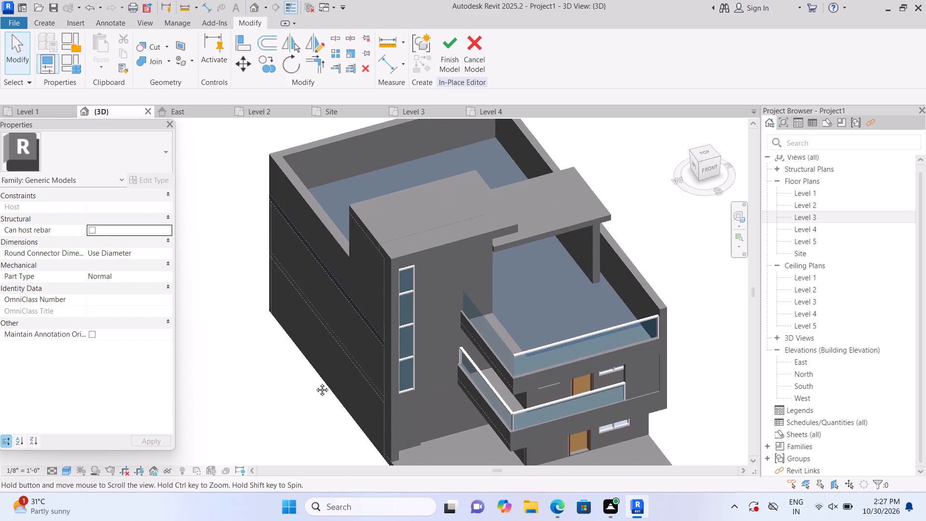
pyautogui.moveTo(315, 383); pyautogui.dragTo(252, 349, button='middle')
pyautogui.scroll(2, 318, 374)
pyautogui.moveTo(327, 372); pyautogui.dragTo(136, 412, button='middle')
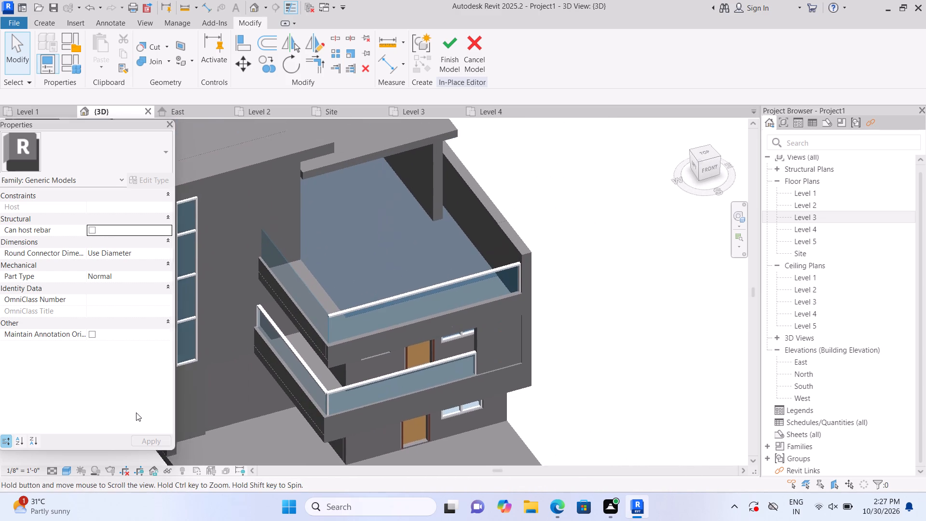
pyautogui.moveTo(191, 398); pyautogui.dragTo(328, 354, button='middle')
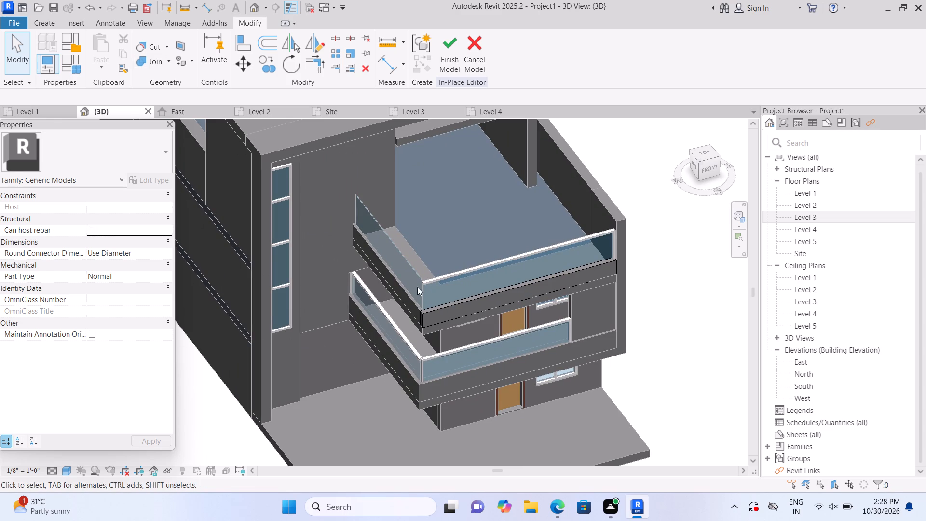
pyautogui.scroll(4, 372, 343)
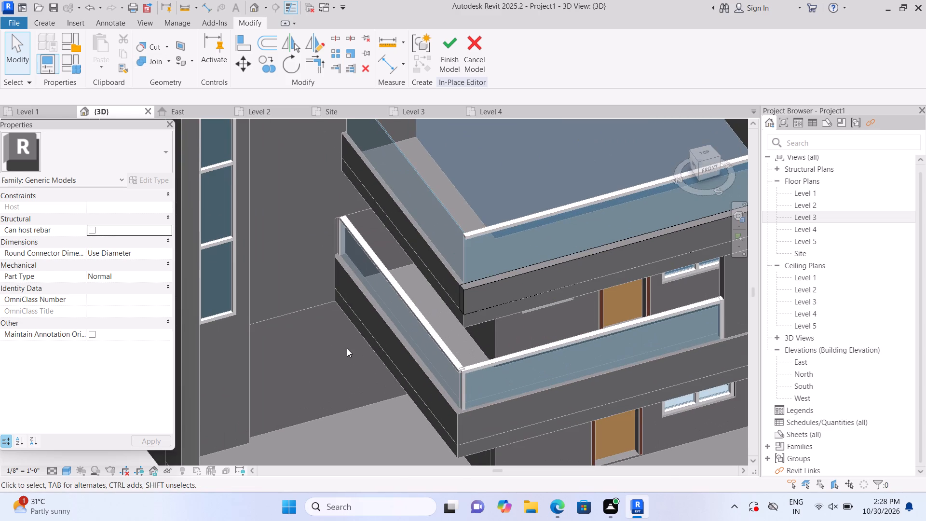
pyautogui.scroll(-2, 347, 348)
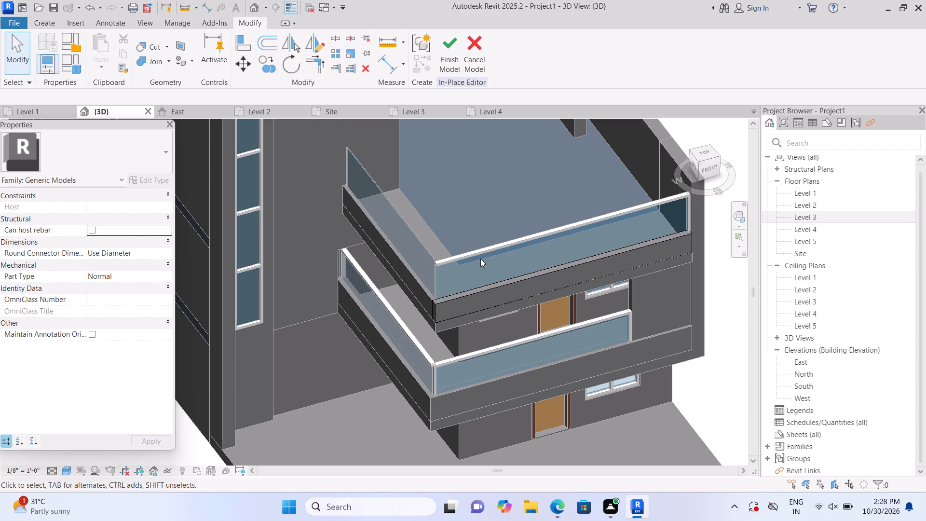
pyautogui.keyDown('shift'); pyautogui.moveTo(406, 429); pyautogui.dragTo(413, 319, button='middle'); pyautogui.keyUp('shift')
pyautogui.moveTo(410, 288); pyautogui.dragTo(427, 520, button='middle')
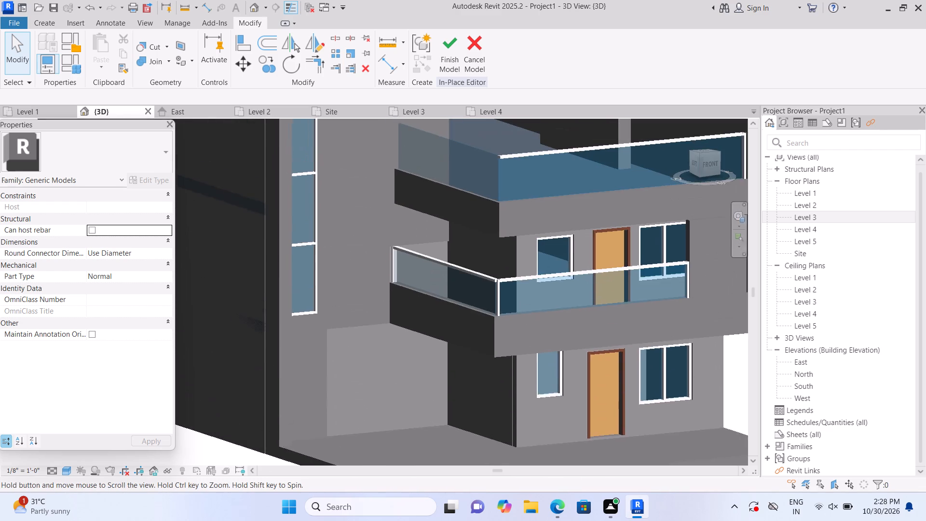
pyautogui.moveTo(427, 520); pyautogui.dragTo(423, 520, button='middle')
pyautogui.scroll(1, 428, 440)
pyautogui.keyDown('shift'); pyautogui.moveTo(425, 438); pyautogui.dragTo(424, 384, button='middle'); pyautogui.keyUp('shift')
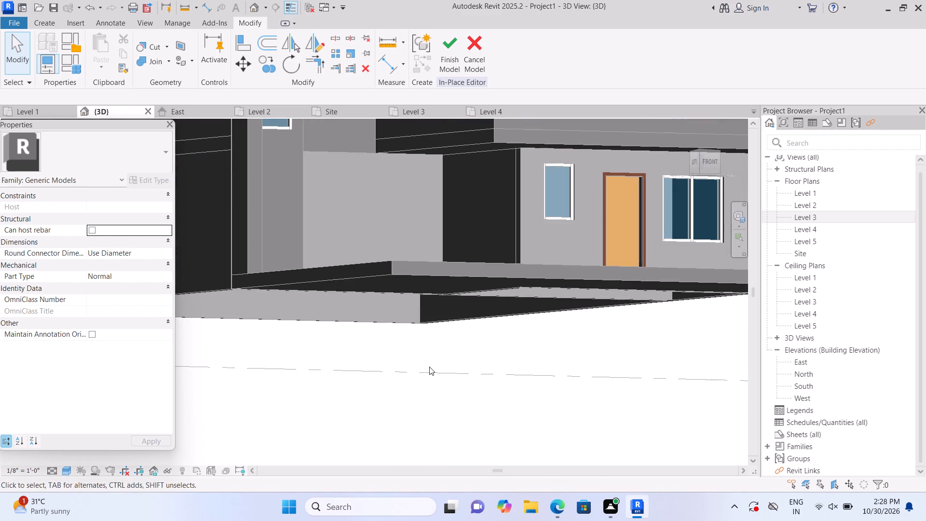
pyautogui.moveTo(432, 371); pyautogui.dragTo(431, 494, button='middle')
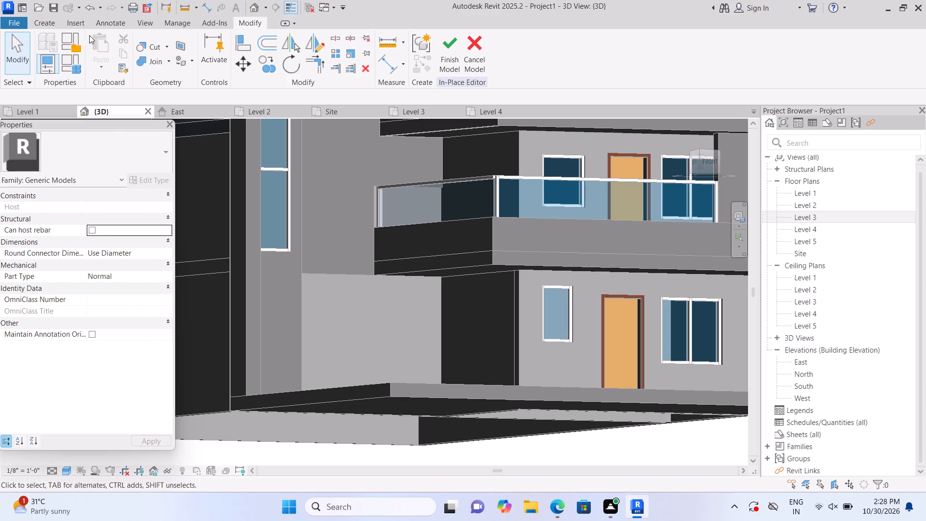
# Start a new in-place extrusion and set its work plane on the ground-floor front wall face beneath the Level 3 balcony's west end.
pyautogui.click(47, 25)
pyautogui.click(107, 50)
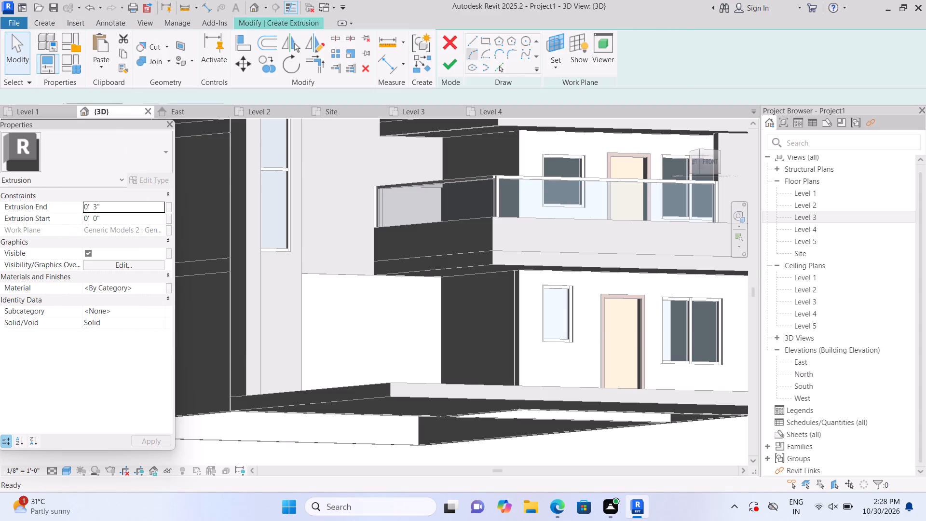
pyautogui.doubleClick(627, 68)
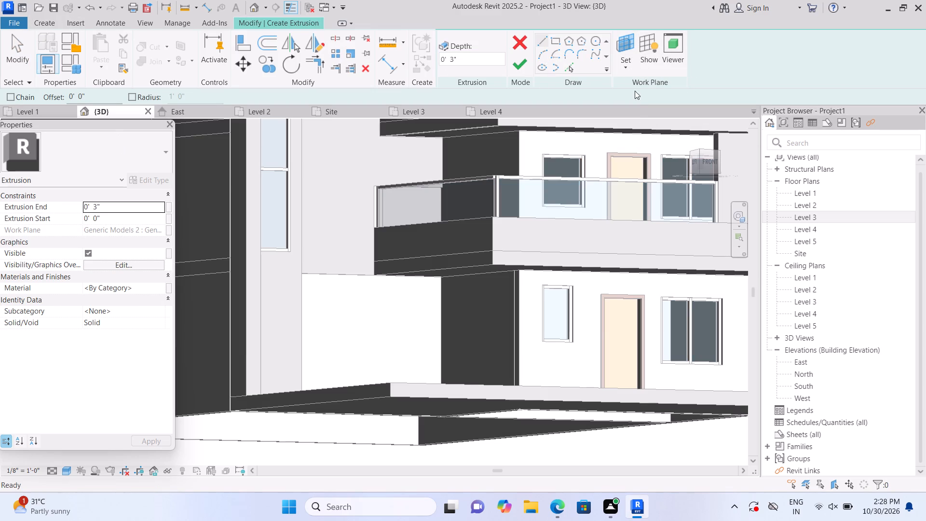
pyautogui.click(624, 59)
pyautogui.click(650, 110)
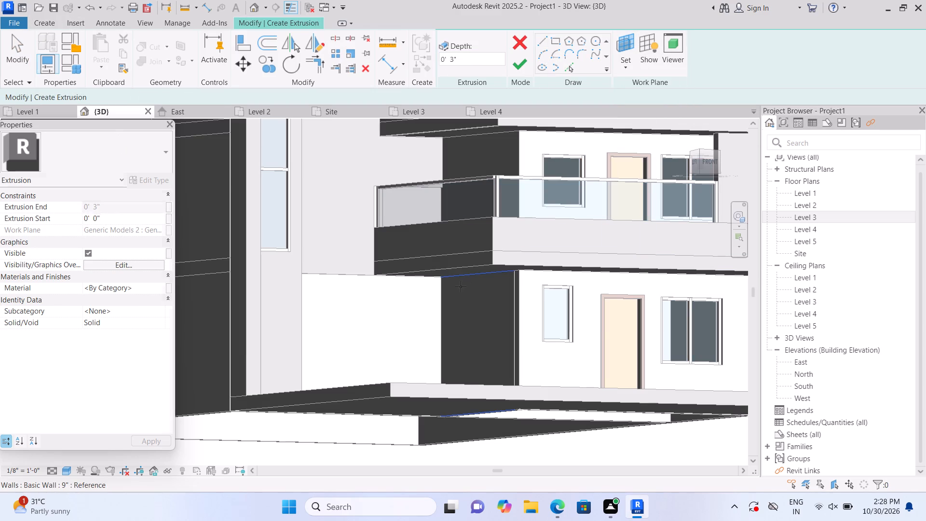
pyautogui.scroll(1, 435, 311)
pyautogui.click(432, 308)
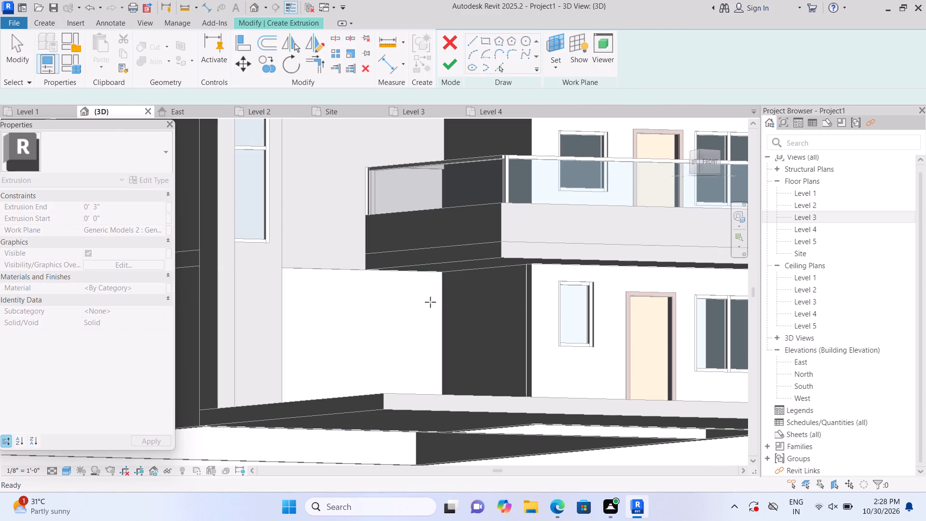
# Sketch a rectangle about 10'-11" wide from the wall's upper corner down to the ground slab and finish it as a 3" deep extrusion.
pyautogui.click(558, 43)
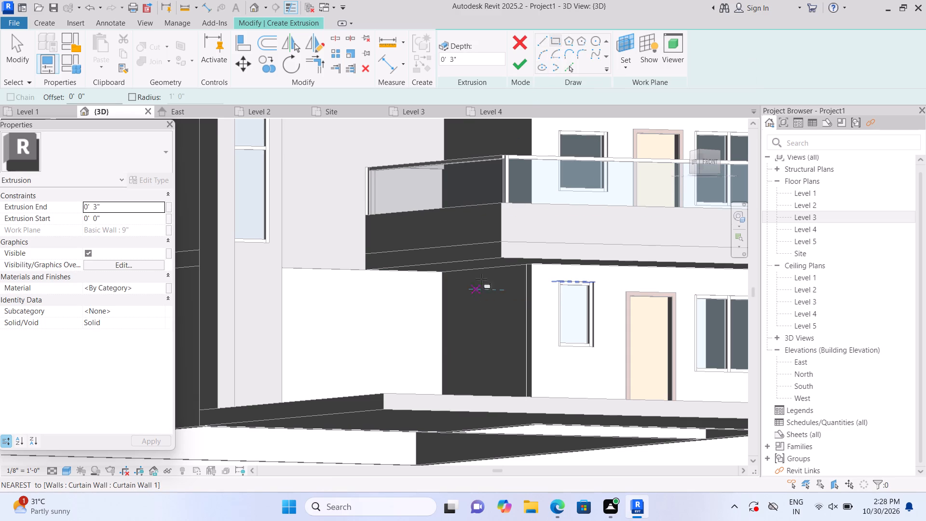
pyautogui.scroll(4, 484, 270)
pyautogui.scroll(1, 419, 274)
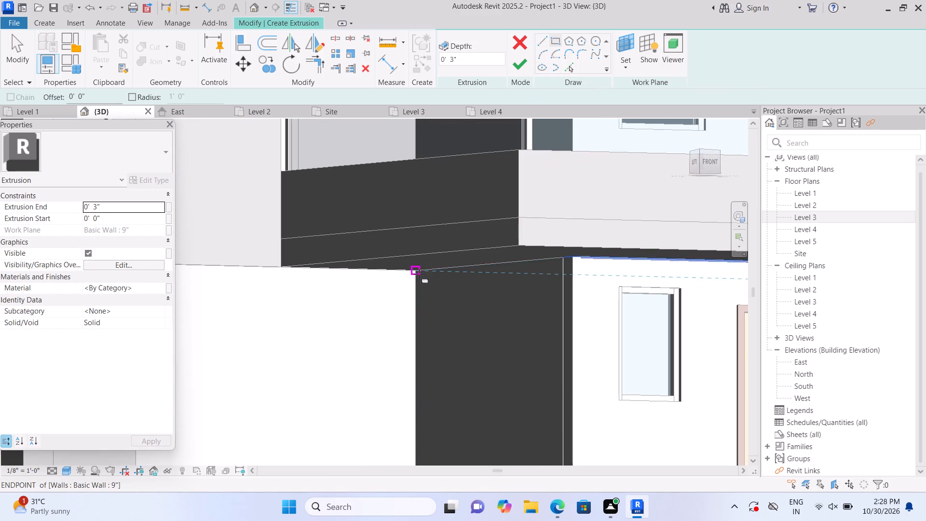
pyautogui.scroll(15, 419, 274)
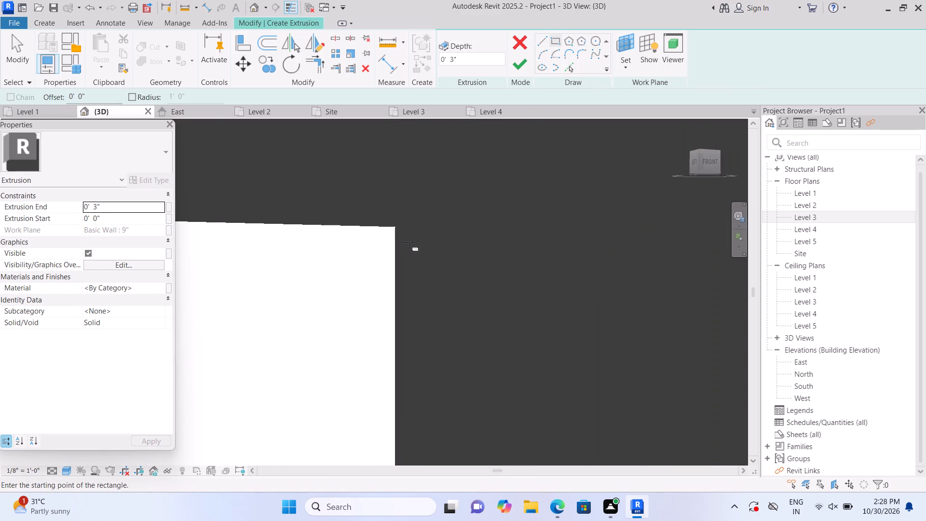
pyautogui.scroll(7, 409, 242)
pyautogui.click(383, 211)
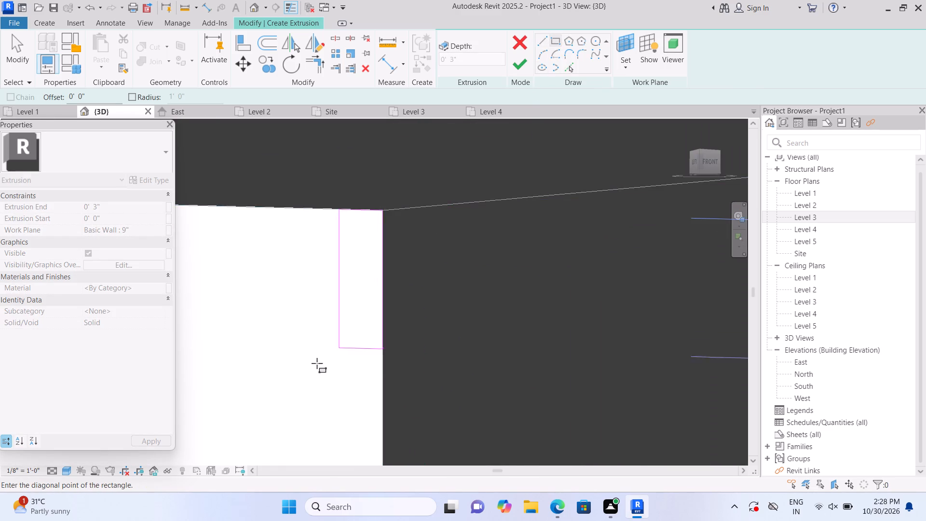
pyautogui.scroll(-10, 307, 362)
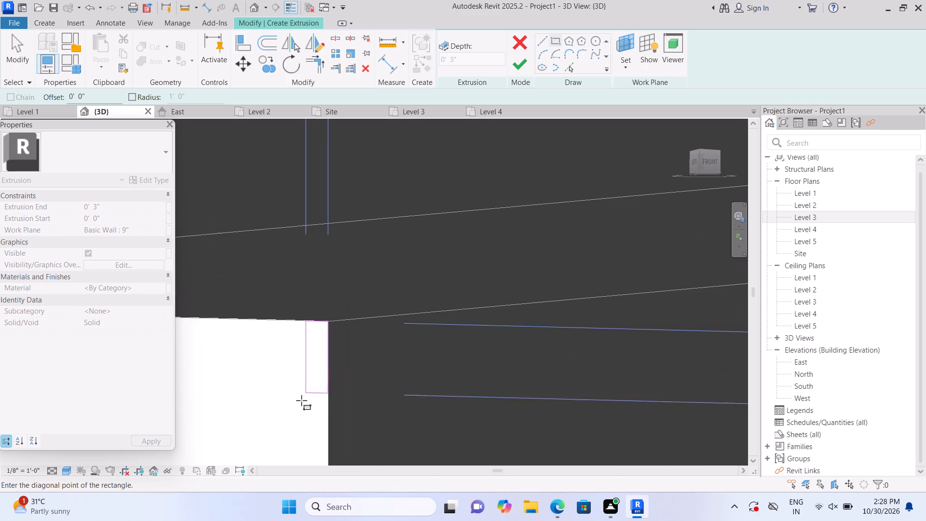
pyautogui.moveTo(285, 405); pyautogui.dragTo(352, 312, button='middle')
pyautogui.scroll(-6, 352, 315)
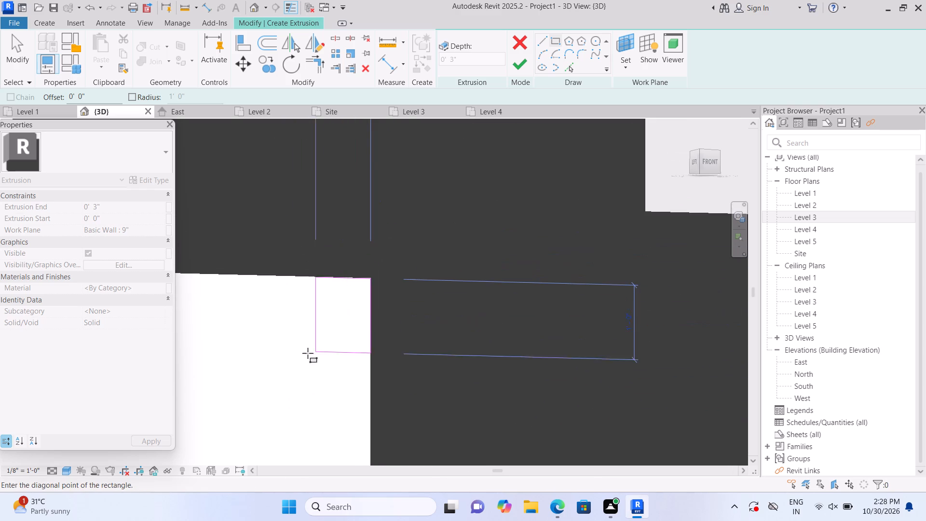
pyautogui.scroll(-10, 272, 391)
pyautogui.moveTo(275, 387); pyautogui.dragTo(418, 247, button='middle')
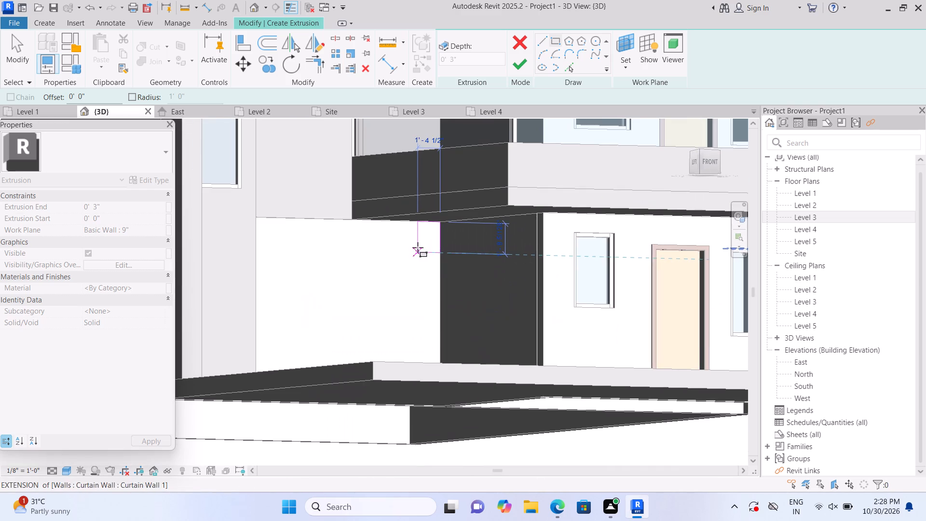
pyautogui.keyDown('shift'); pyautogui.moveTo(365, 333); pyautogui.dragTo(360, 356, button='middle'); pyautogui.keyUp('shift')
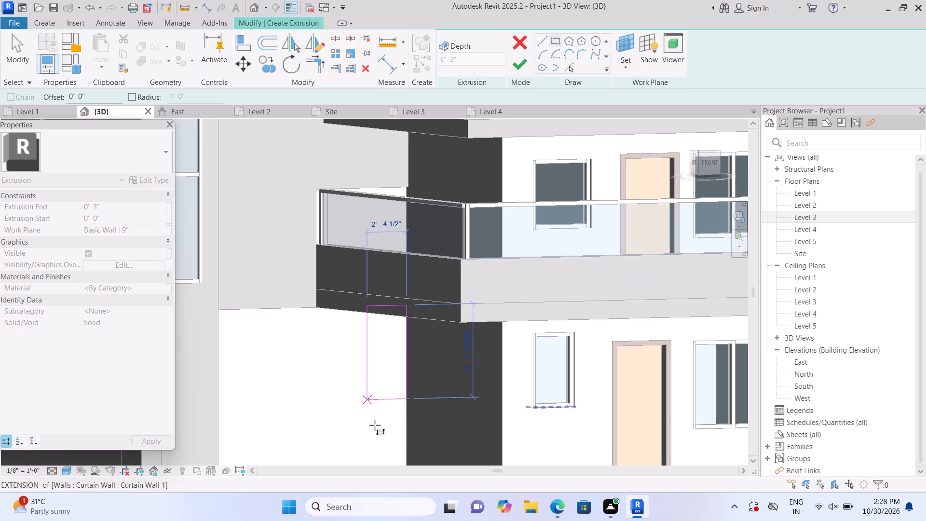
pyautogui.moveTo(355, 467); pyautogui.dragTo(350, 454, button='middle')
pyautogui.moveTo(348, 454); pyautogui.dragTo(391, 345, button='middle')
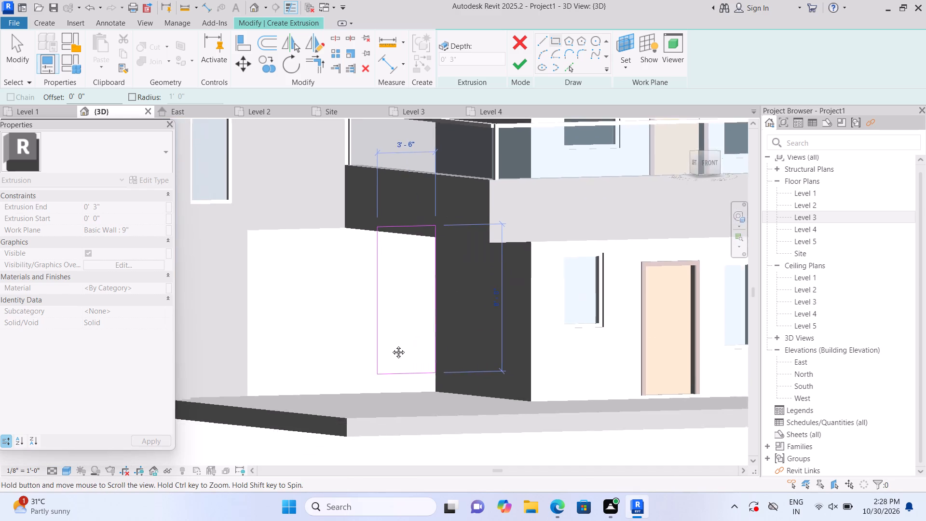
pyautogui.moveTo(391, 345); pyautogui.dragTo(395, 331, button='middle')
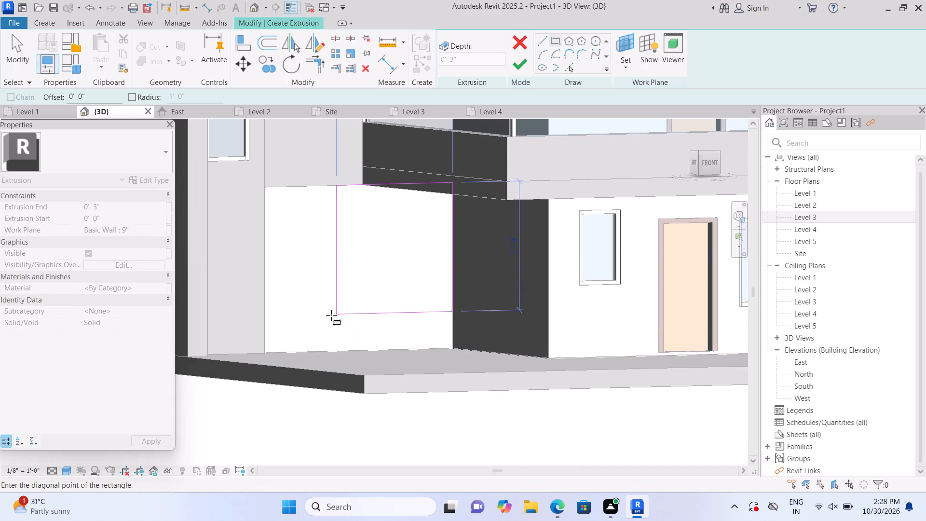
pyautogui.click(270, 349)
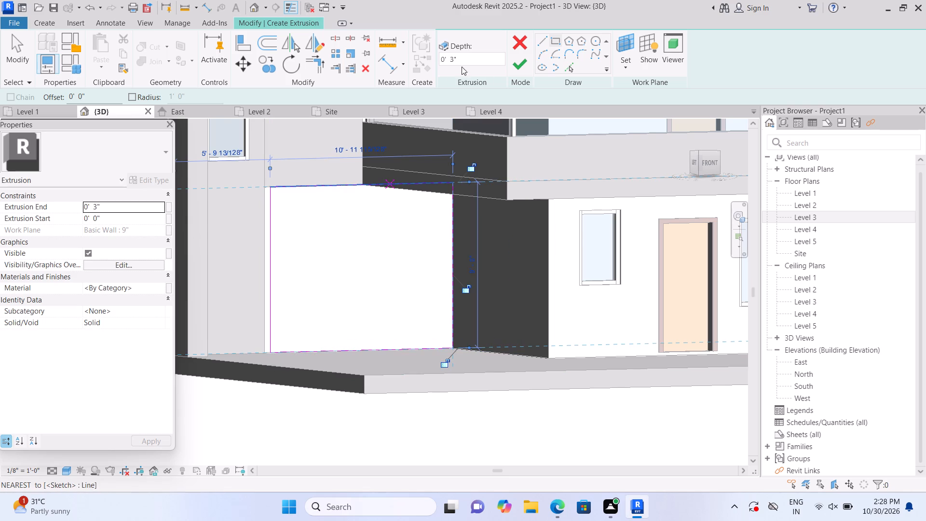
pyautogui.click(519, 63)
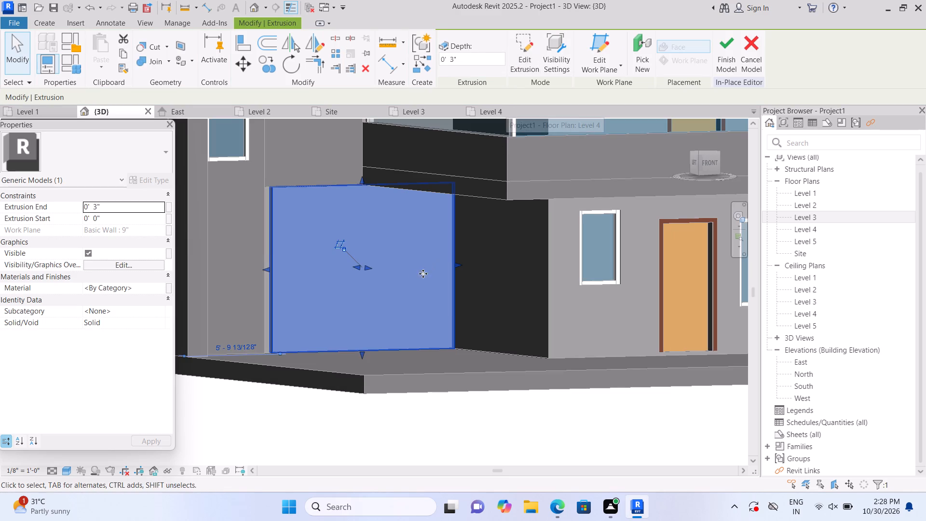
# Stretch the new panel extrusion's west edge to meet the adjoining projecting wall strip.
pyautogui.scroll(3, 407, 279)
pyautogui.scroll(-2, 407, 274)
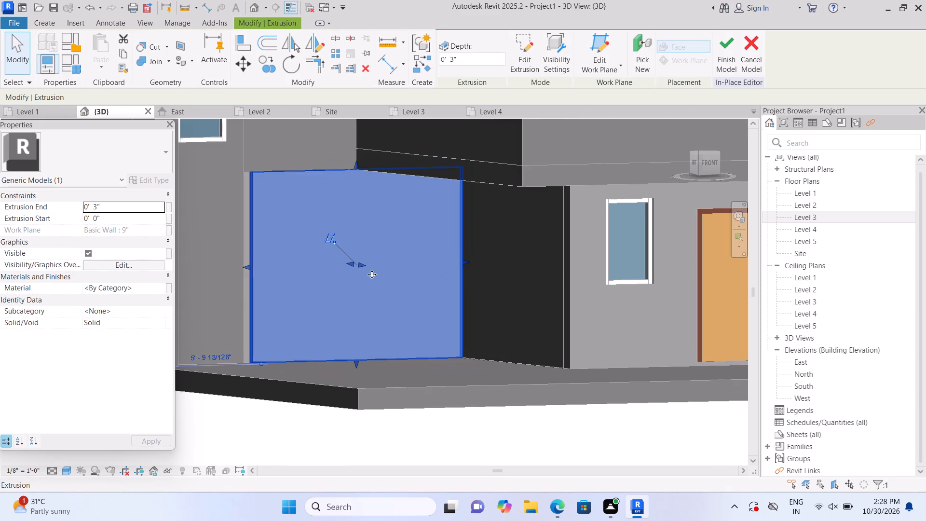
pyautogui.keyDown('shift'); pyautogui.moveTo(485, 307); pyautogui.dragTo(434, 322, button='middle'); pyautogui.keyUp('shift')
pyautogui.scroll(3, 226, 242)
pyautogui.moveTo(242, 271); pyautogui.dragTo(239, 271)
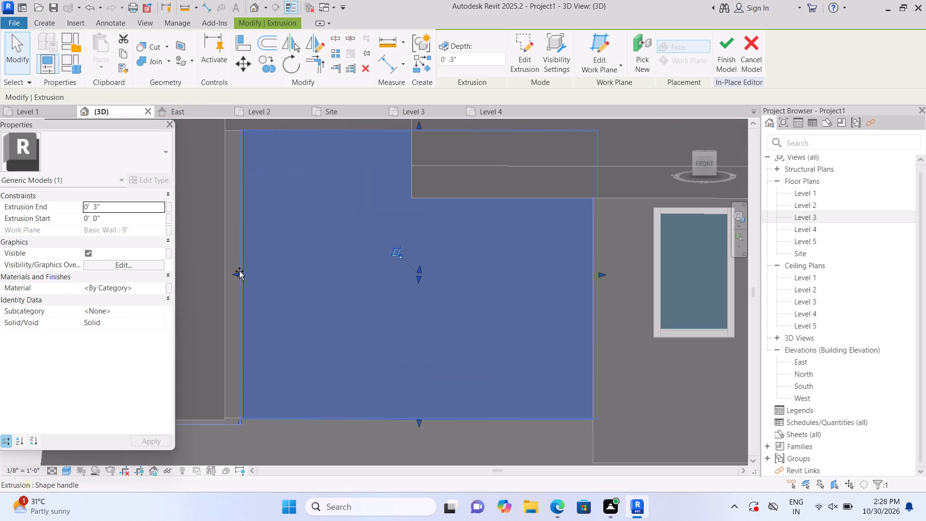
pyautogui.moveTo(239, 271); pyautogui.dragTo(228, 271)
pyautogui.click(228, 271)
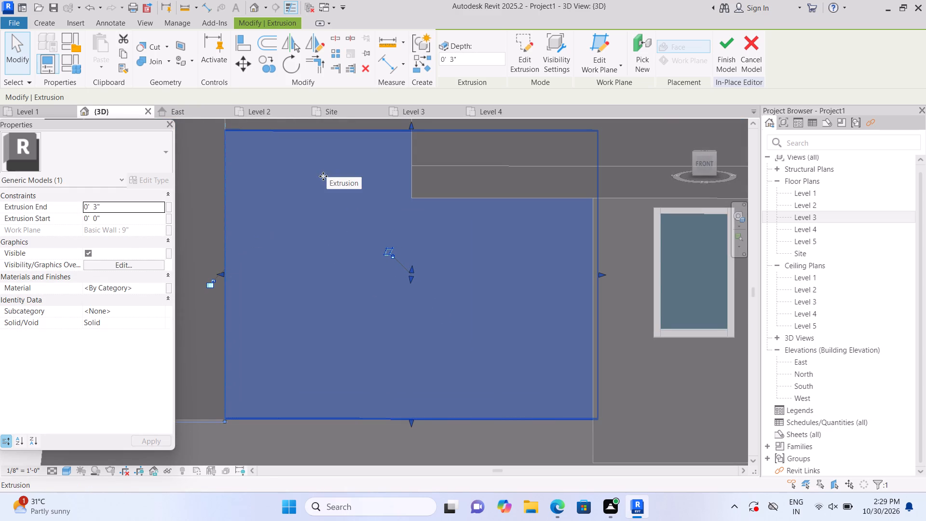
pyautogui.press('Escape')
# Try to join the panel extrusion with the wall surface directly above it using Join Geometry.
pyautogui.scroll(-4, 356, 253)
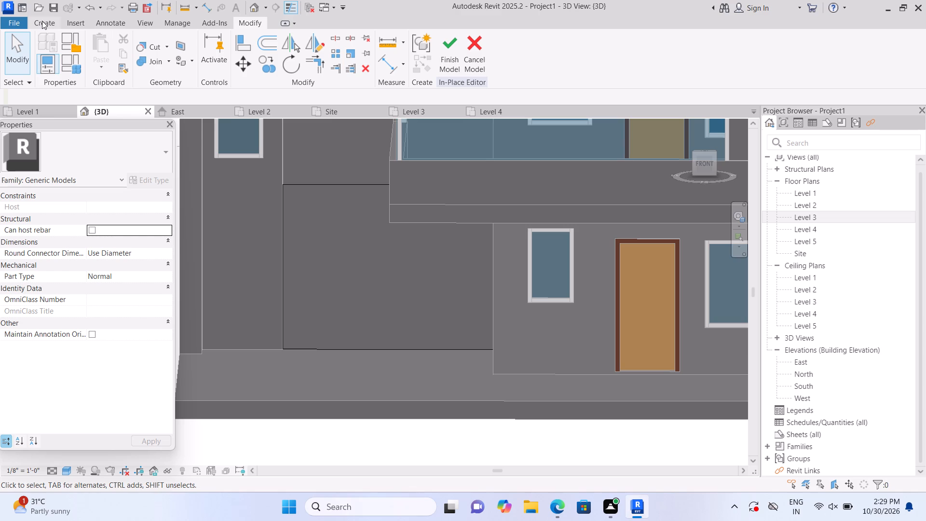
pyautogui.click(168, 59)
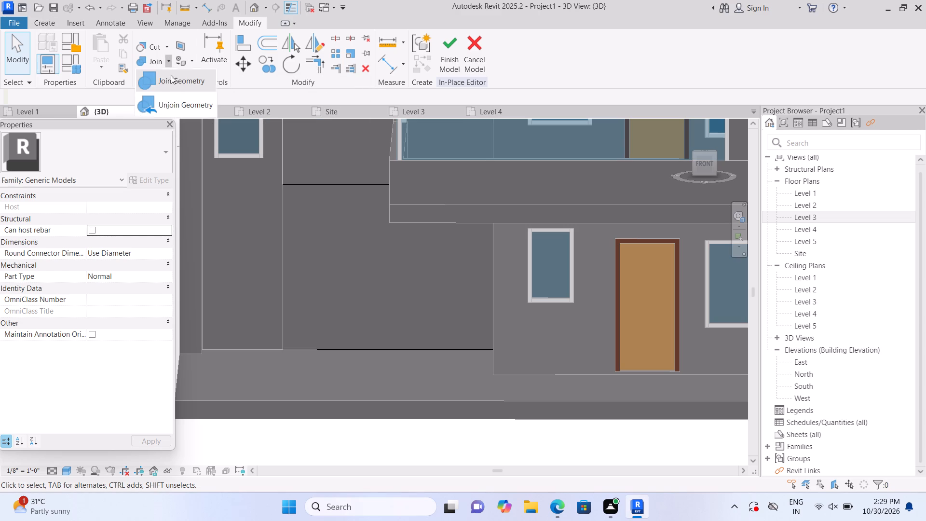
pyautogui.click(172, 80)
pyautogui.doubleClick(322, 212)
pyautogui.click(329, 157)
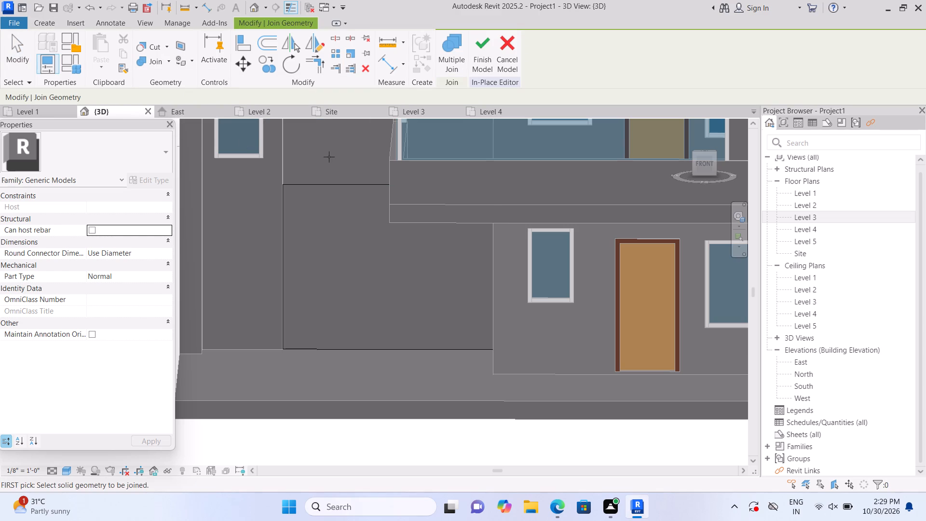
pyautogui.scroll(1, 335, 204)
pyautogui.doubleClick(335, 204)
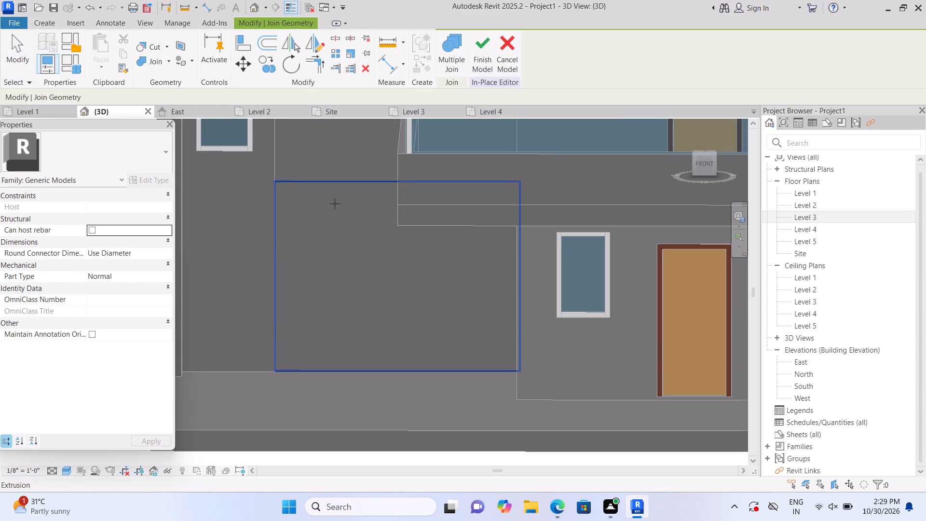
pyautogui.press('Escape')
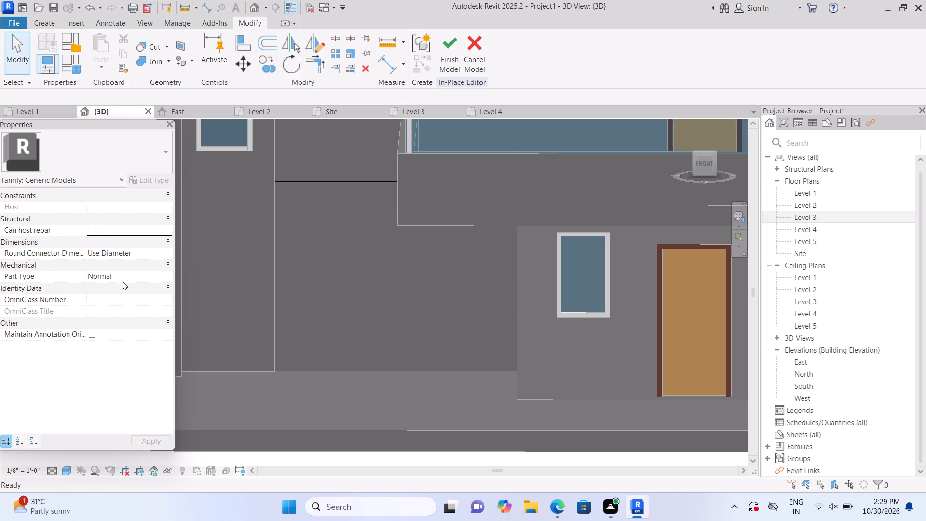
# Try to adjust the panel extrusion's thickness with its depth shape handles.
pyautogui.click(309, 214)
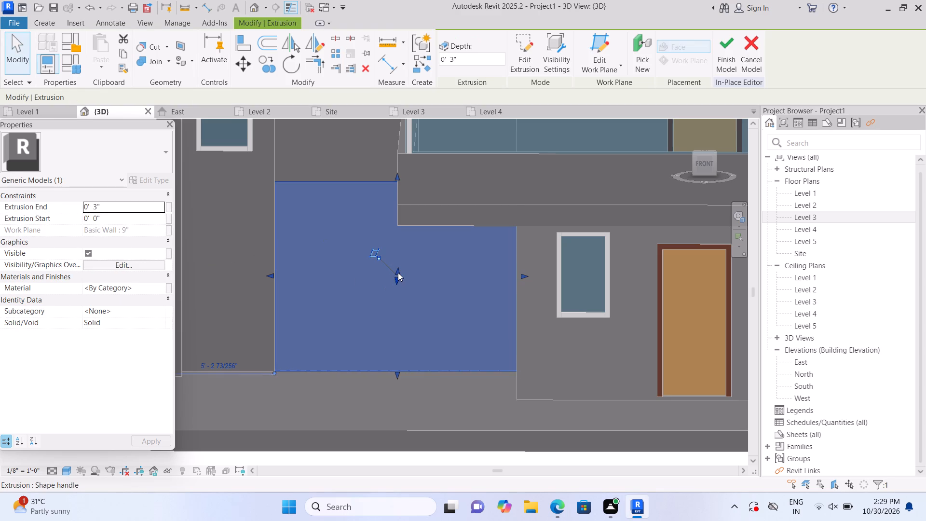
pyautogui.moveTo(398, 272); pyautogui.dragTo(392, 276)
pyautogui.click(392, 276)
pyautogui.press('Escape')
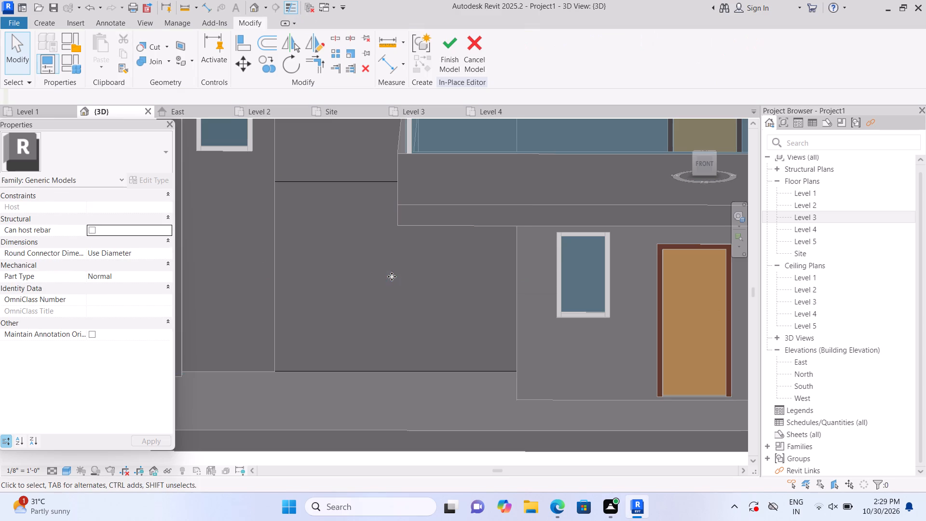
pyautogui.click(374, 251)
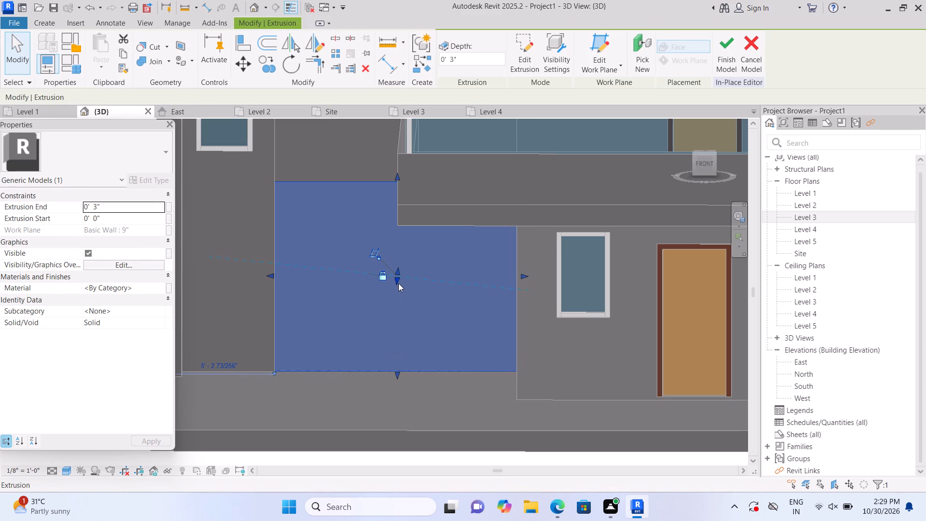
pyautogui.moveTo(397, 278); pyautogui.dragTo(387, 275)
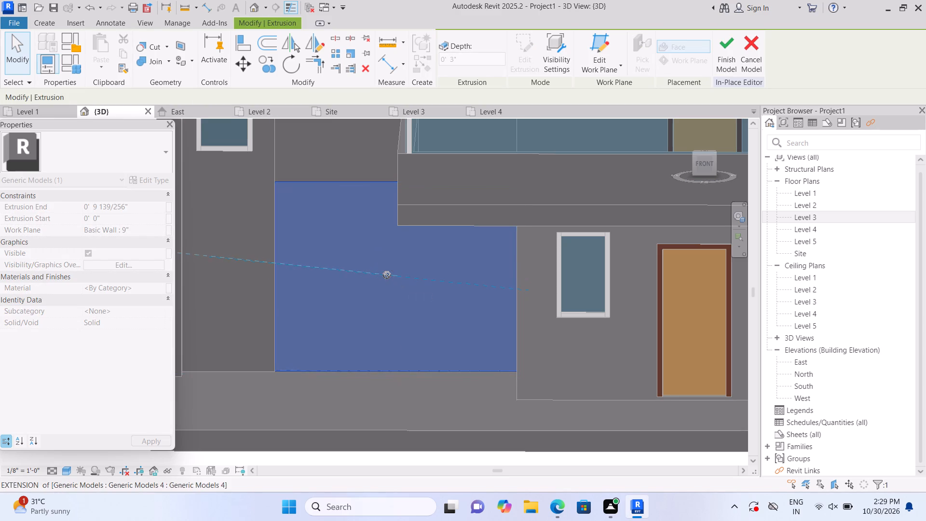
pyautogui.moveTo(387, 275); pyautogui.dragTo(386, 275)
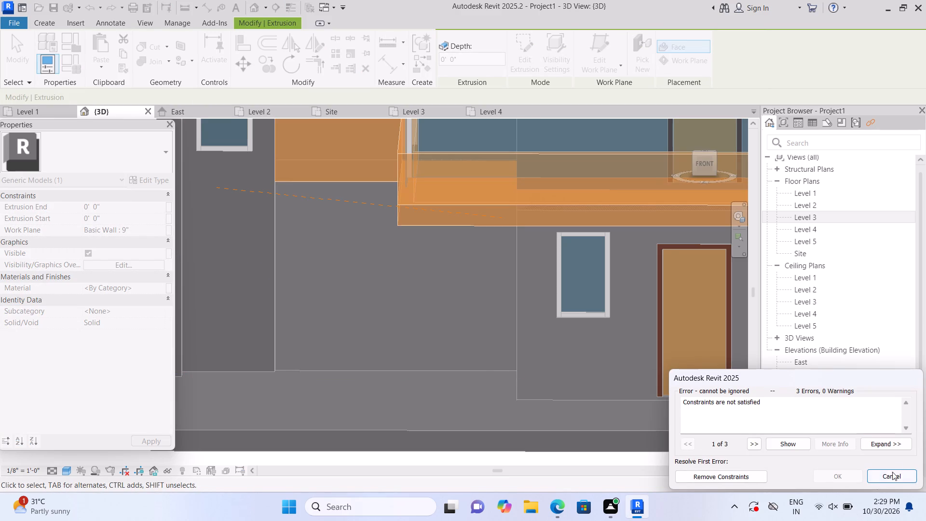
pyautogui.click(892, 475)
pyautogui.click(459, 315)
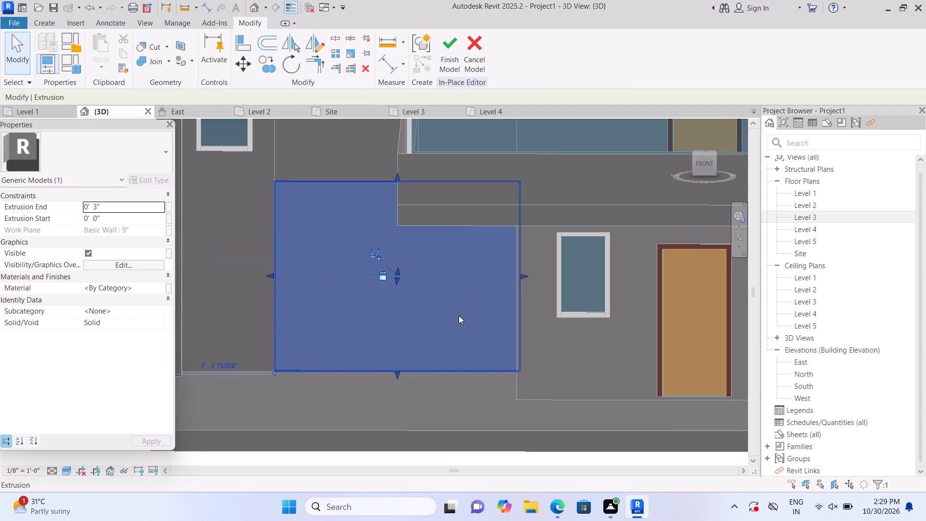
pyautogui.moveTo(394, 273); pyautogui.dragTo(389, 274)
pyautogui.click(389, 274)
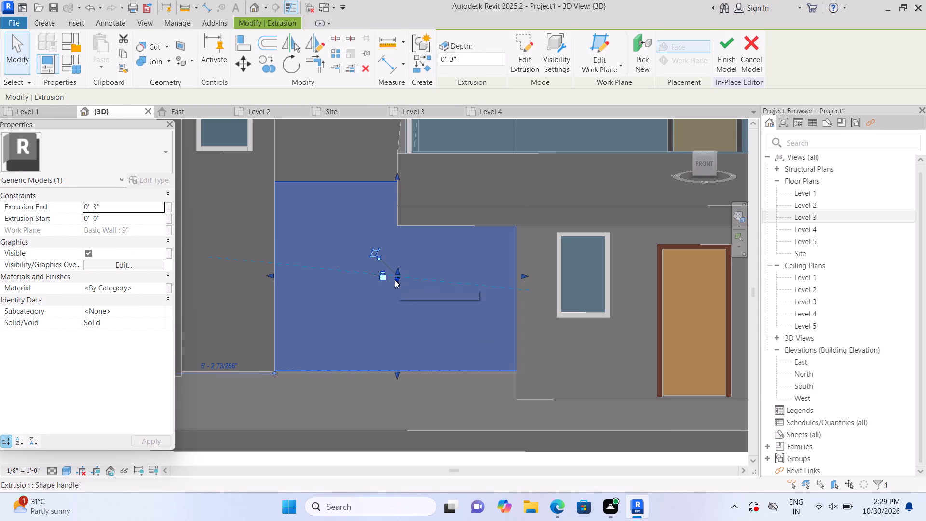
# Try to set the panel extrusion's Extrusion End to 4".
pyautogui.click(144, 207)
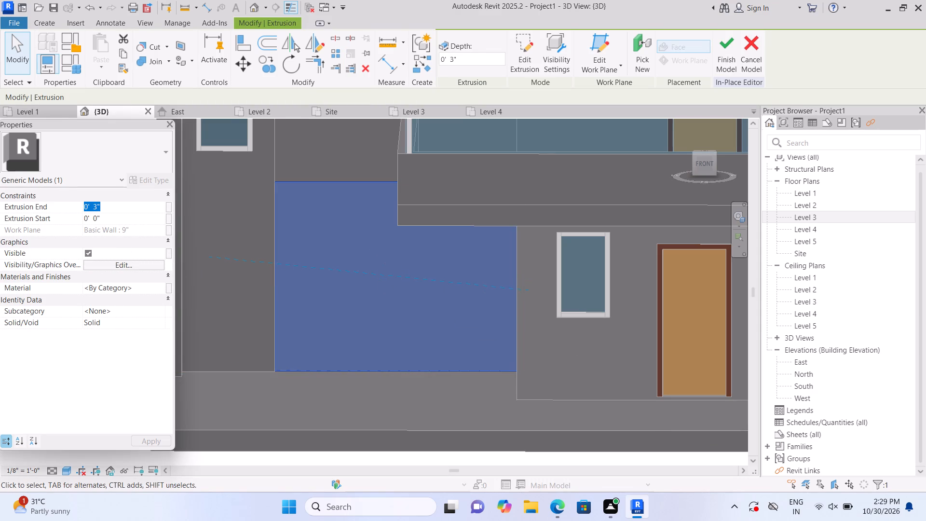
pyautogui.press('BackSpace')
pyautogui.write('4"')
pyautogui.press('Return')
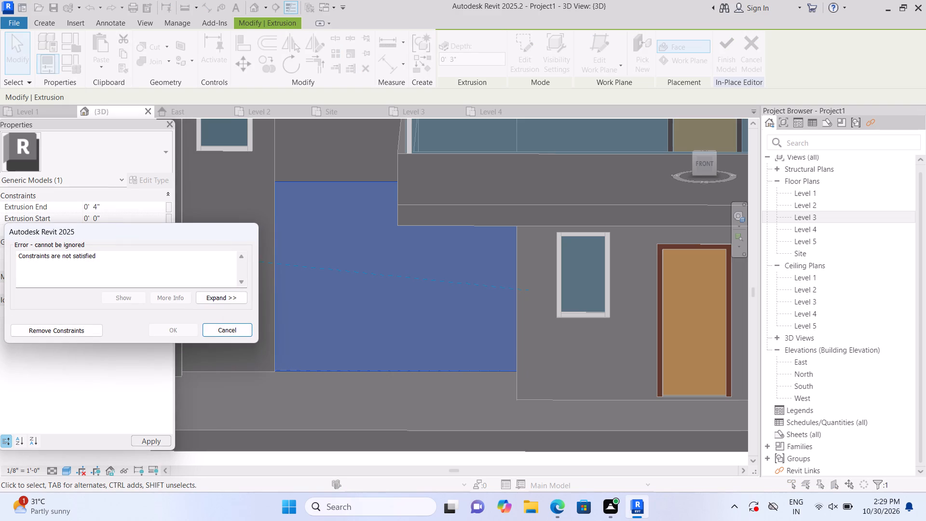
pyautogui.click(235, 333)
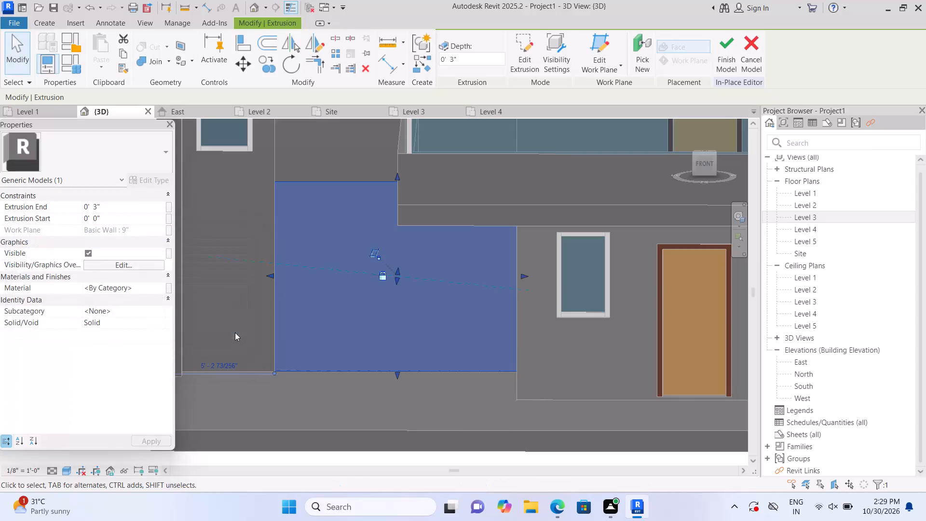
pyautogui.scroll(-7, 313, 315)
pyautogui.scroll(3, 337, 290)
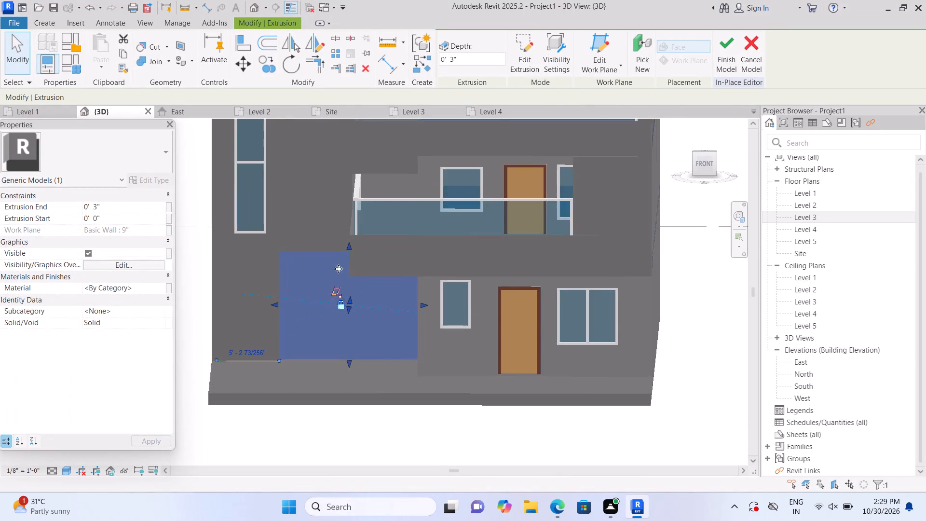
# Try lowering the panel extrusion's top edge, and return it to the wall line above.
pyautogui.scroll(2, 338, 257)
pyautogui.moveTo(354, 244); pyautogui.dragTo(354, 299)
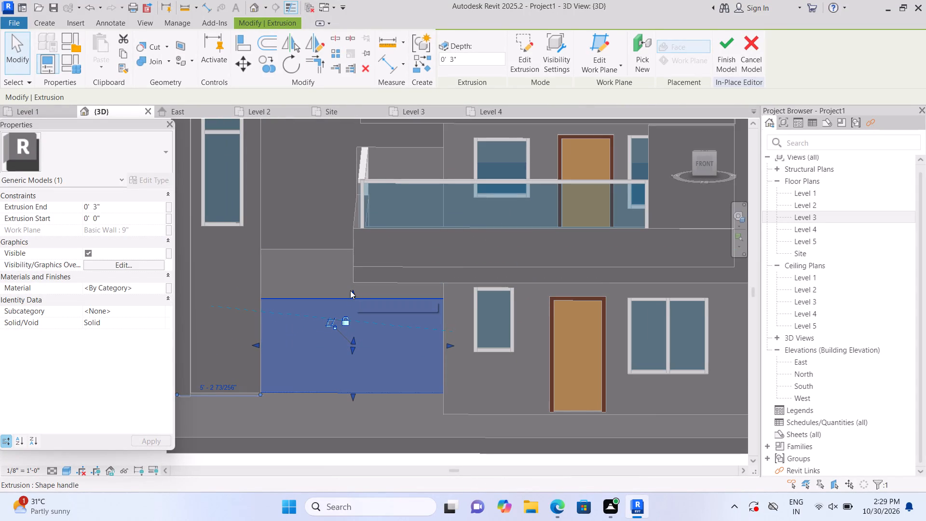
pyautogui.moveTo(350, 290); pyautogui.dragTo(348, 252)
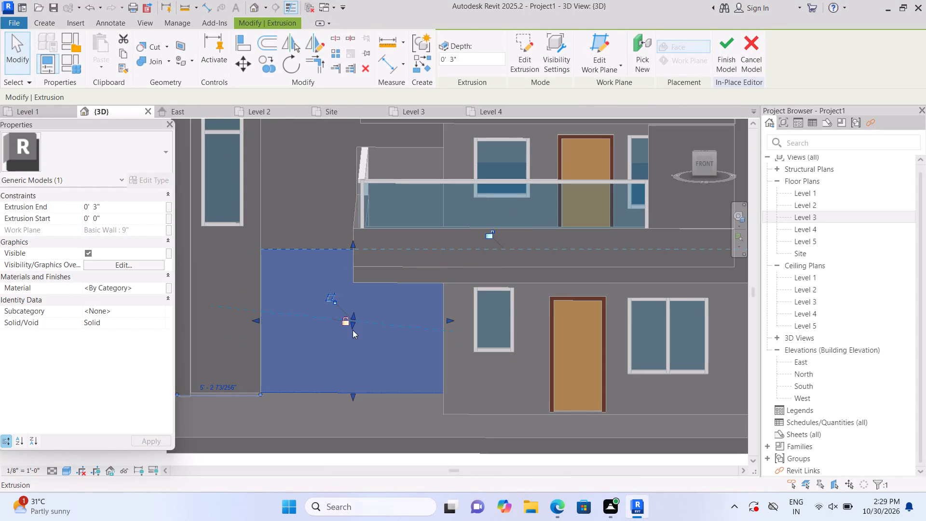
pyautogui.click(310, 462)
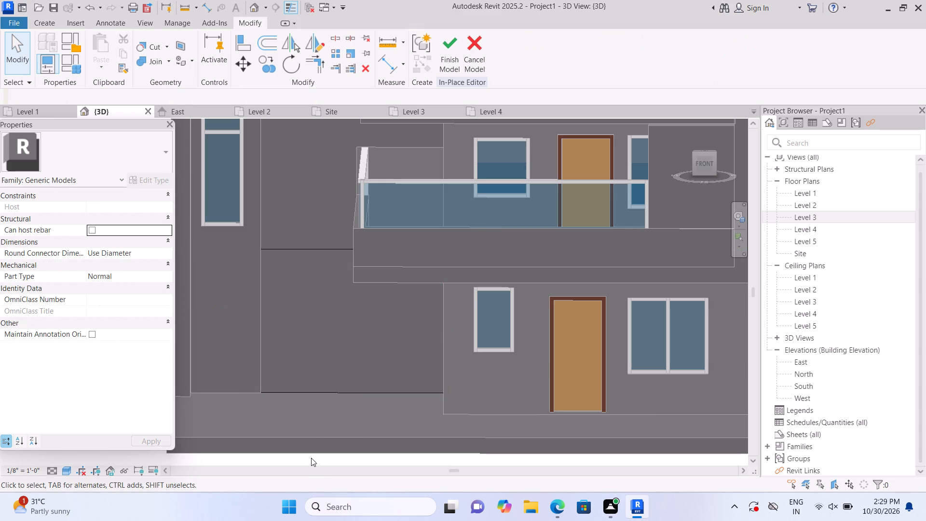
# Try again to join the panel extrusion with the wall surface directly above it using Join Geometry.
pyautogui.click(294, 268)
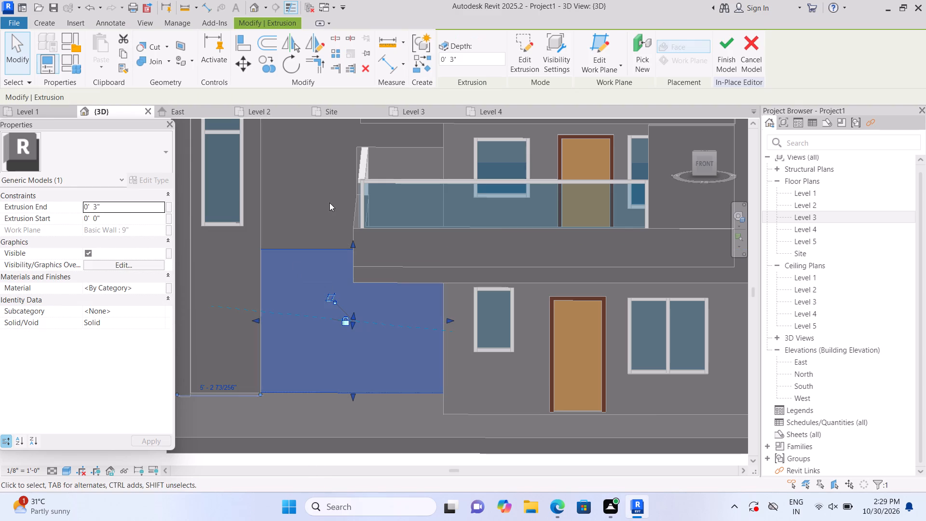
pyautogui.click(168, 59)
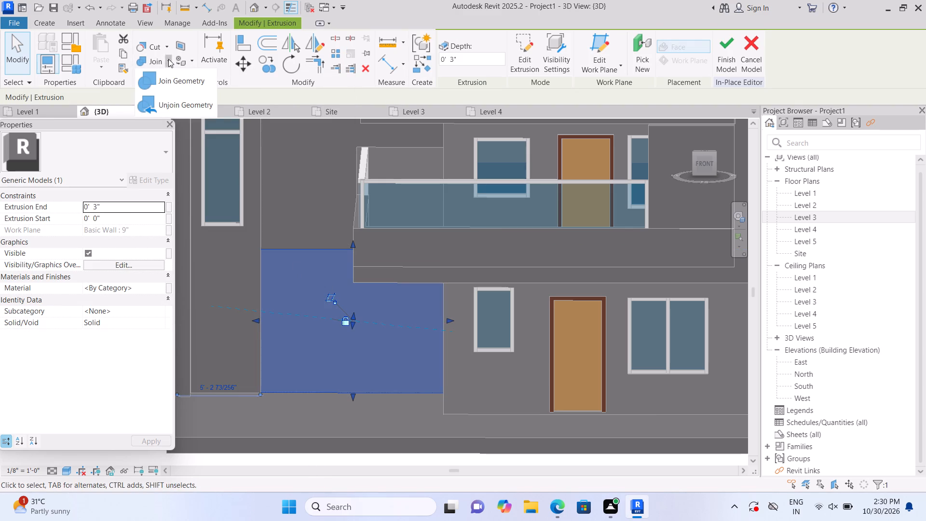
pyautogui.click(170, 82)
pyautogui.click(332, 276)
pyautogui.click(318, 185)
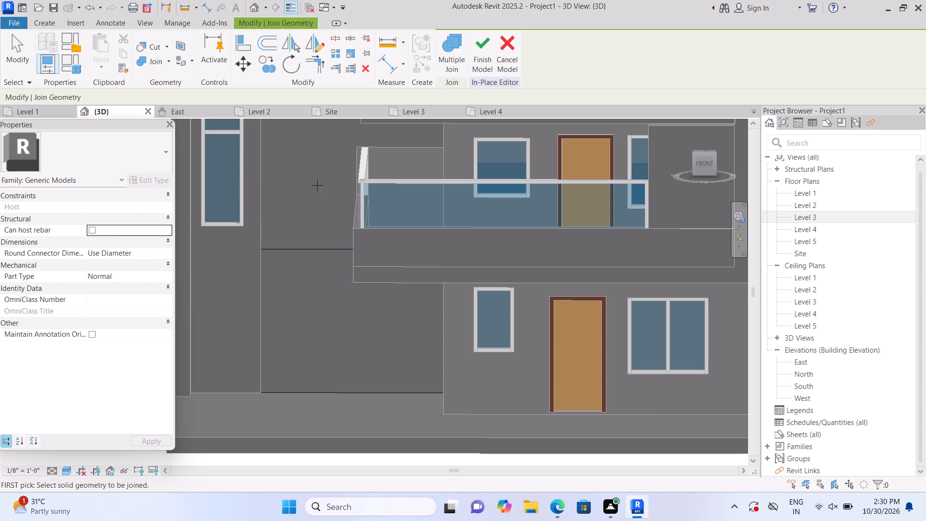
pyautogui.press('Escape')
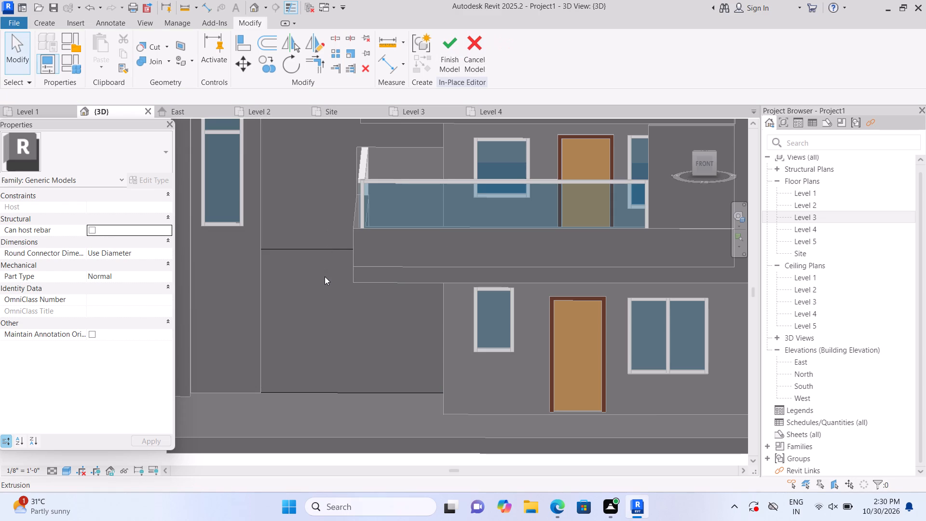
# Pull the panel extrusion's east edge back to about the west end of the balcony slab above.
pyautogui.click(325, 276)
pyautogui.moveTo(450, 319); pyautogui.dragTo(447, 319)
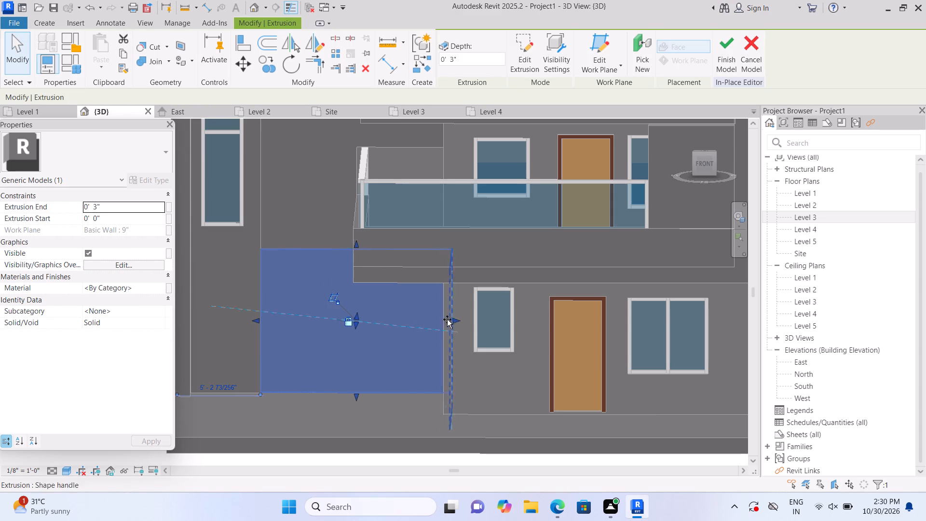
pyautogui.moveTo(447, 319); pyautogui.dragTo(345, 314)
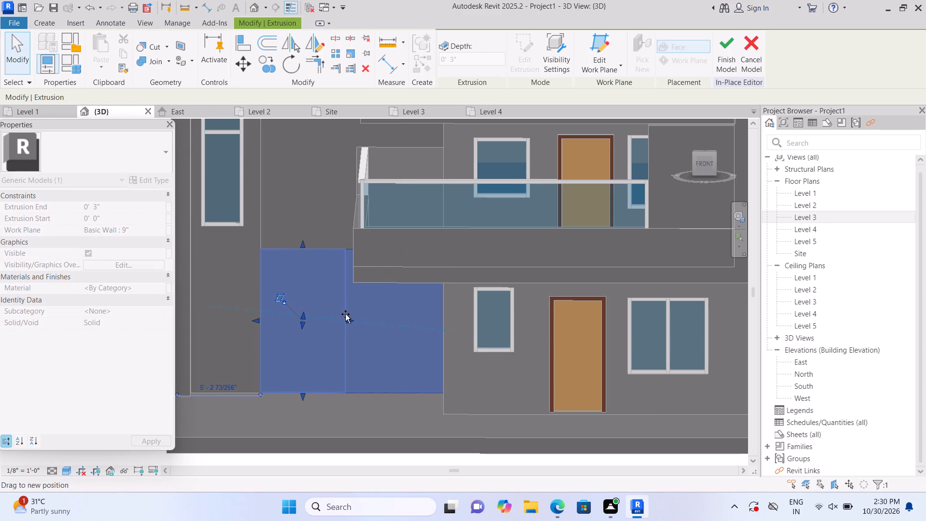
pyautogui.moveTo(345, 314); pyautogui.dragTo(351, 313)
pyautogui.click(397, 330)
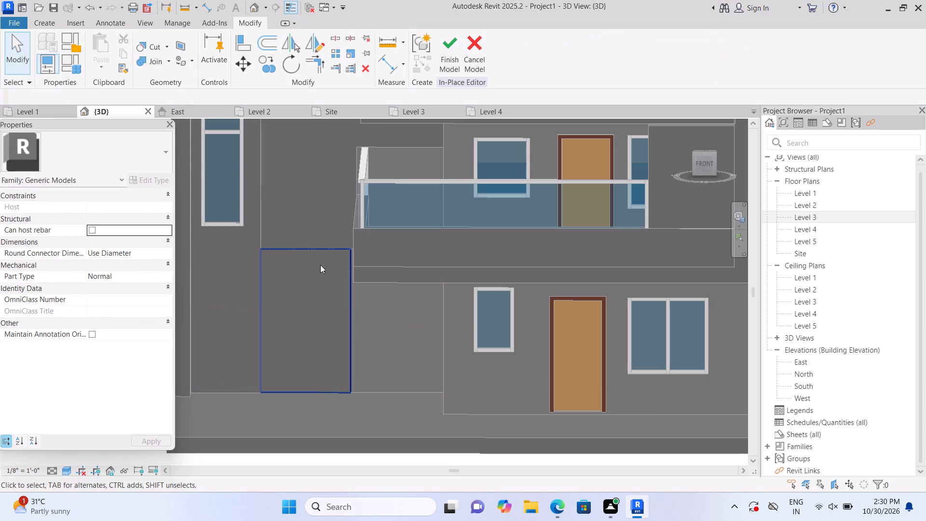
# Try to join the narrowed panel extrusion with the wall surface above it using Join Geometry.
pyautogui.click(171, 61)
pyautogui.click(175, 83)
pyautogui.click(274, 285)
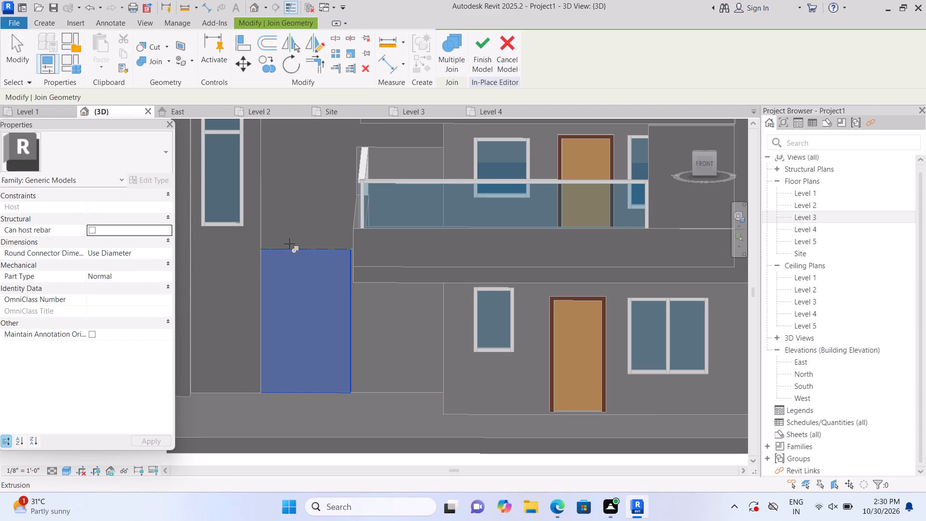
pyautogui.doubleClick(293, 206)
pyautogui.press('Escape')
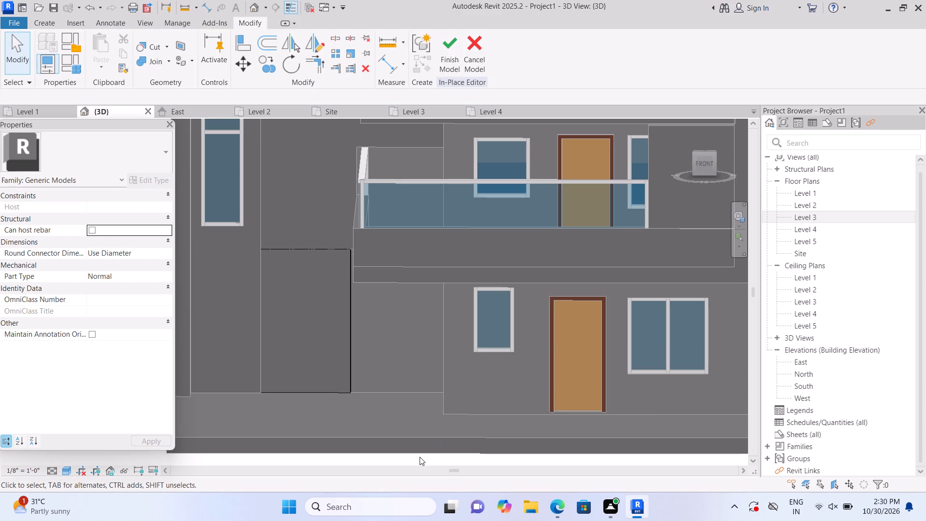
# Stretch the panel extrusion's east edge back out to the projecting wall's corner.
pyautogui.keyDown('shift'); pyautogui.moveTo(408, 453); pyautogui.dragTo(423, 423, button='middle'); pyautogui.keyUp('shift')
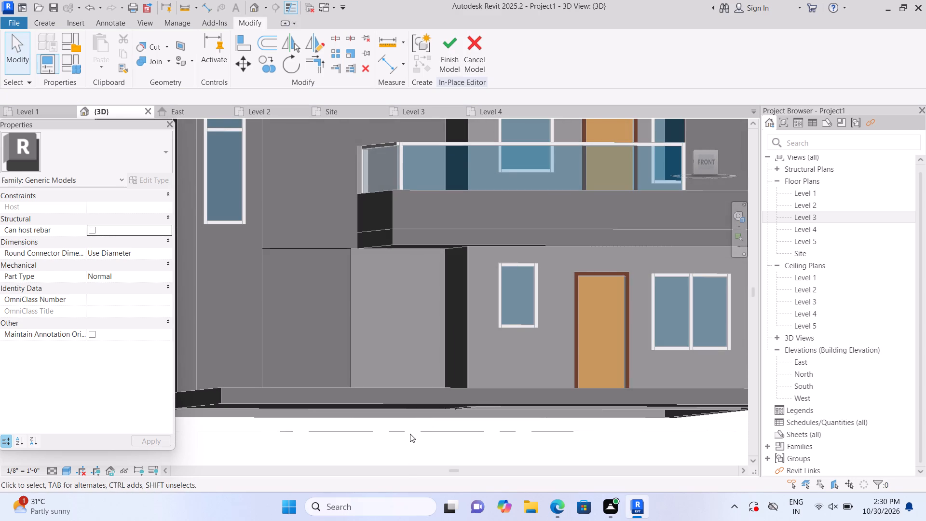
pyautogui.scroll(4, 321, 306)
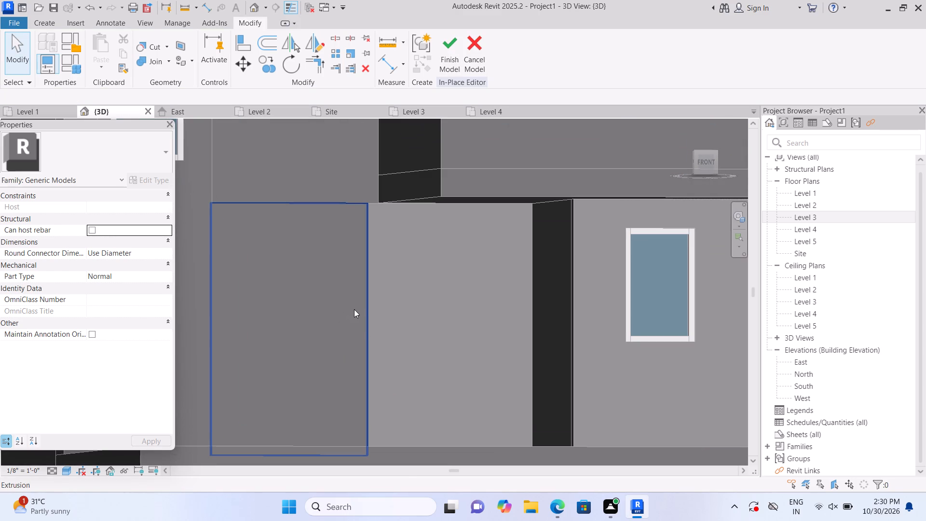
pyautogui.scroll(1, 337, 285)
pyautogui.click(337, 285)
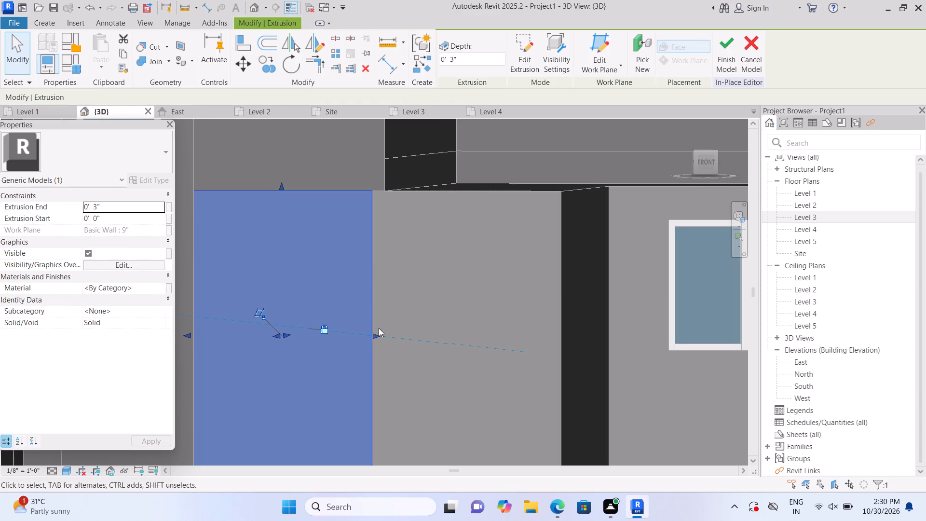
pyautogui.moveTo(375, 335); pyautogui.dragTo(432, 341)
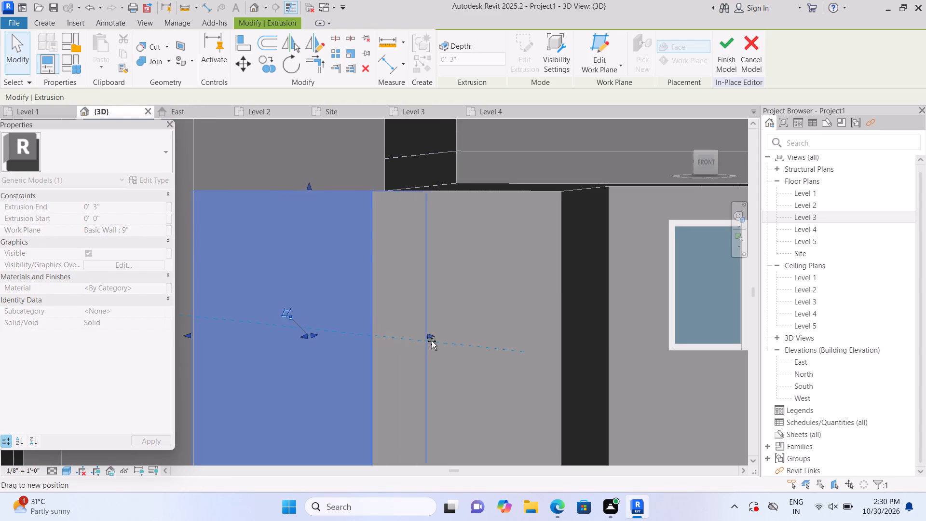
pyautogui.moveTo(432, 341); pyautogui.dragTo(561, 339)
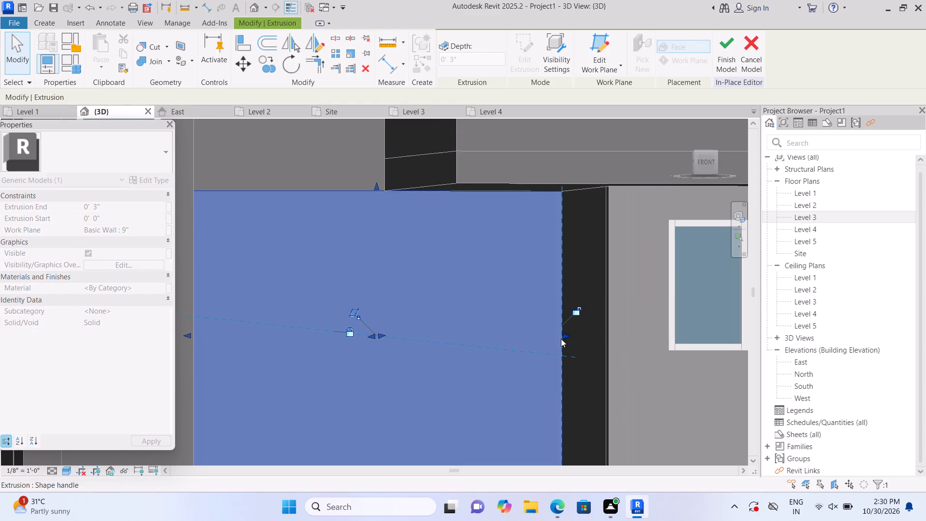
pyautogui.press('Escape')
# Examine the front facade straight on, focusing on the balconies and the wall panel beside the Level 2 balcony.
pyautogui.scroll(-9, 555, 363)
pyautogui.moveTo(545, 426); pyautogui.dragTo(427, 427, button='middle')
pyautogui.scroll(-2, 444, 407)
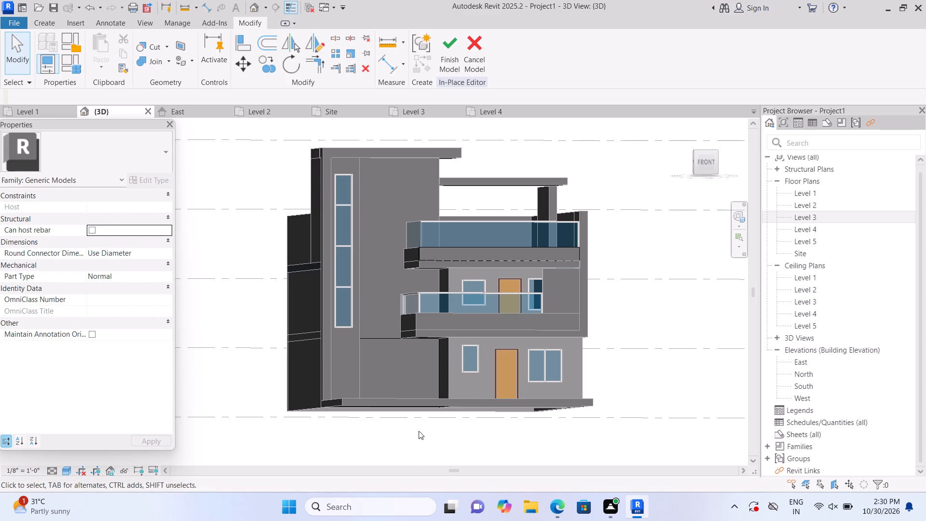
pyautogui.scroll(-1, 415, 436)
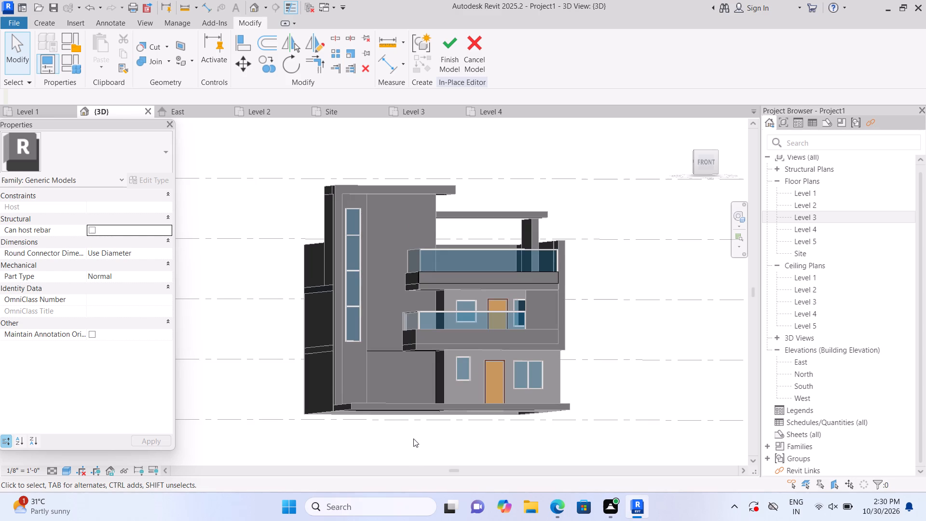
pyautogui.click(709, 165)
pyautogui.scroll(4, 355, 296)
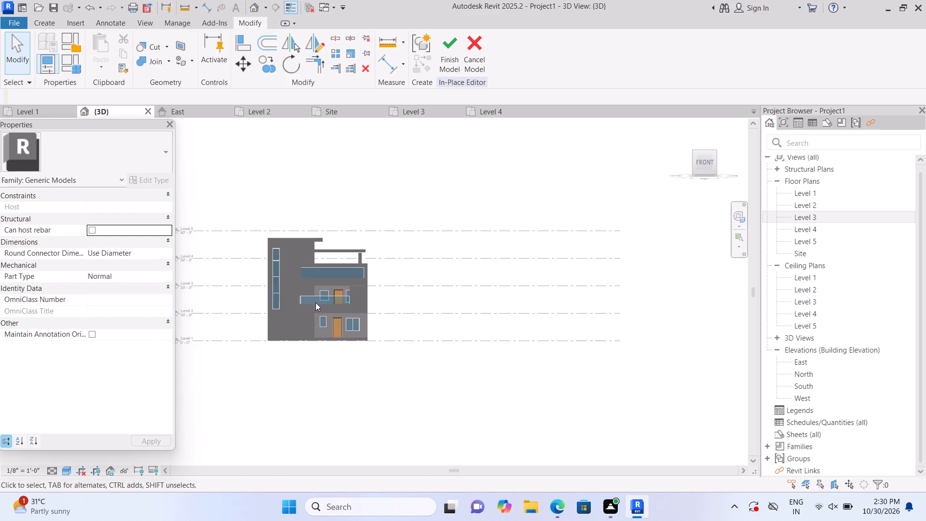
pyautogui.scroll(4, 315, 302)
pyautogui.moveTo(312, 298); pyautogui.dragTo(350, 358, button='middle')
pyautogui.scroll(3, 388, 338)
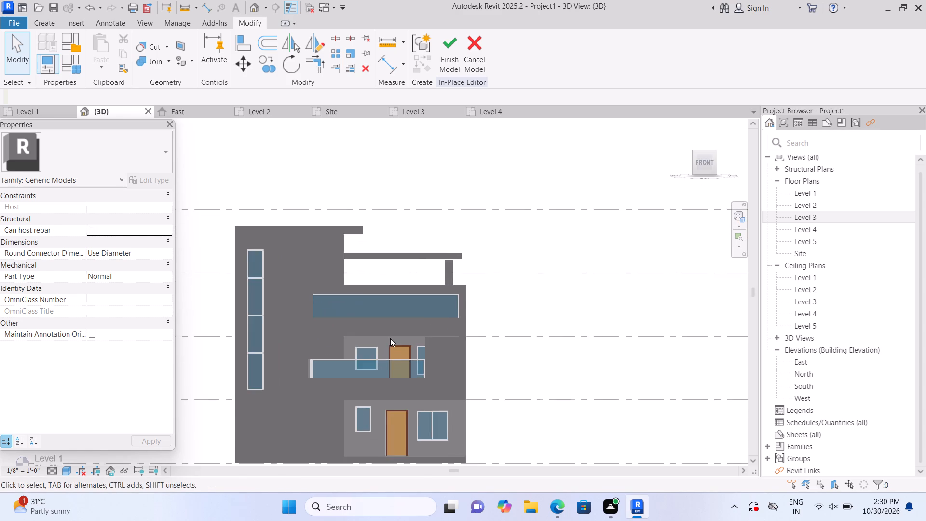
pyautogui.scroll(1, 403, 381)
pyautogui.moveTo(403, 381); pyautogui.dragTo(418, 355, button='middle')
pyautogui.scroll(4, 419, 355)
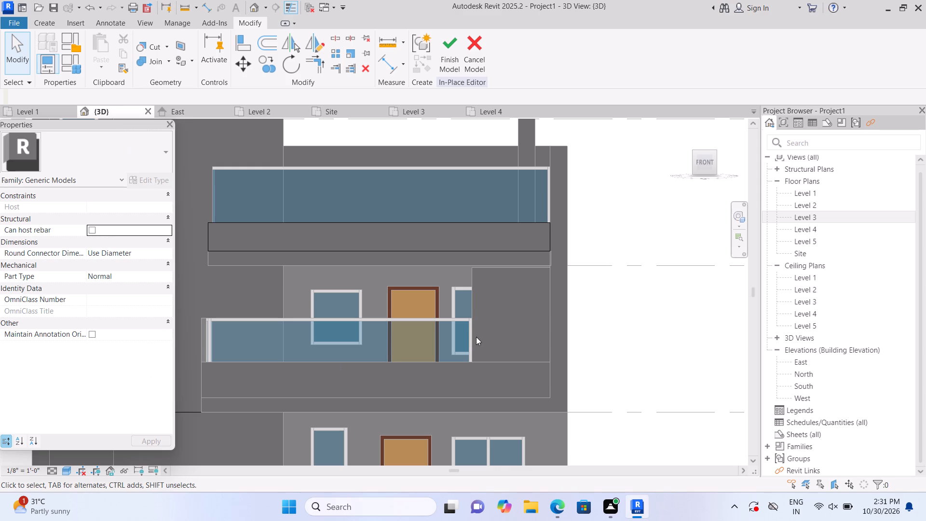
# Start a void extrusion with its work plane on the front face of the wall panel beside the Level 2 balcony.
pyautogui.click(40, 19)
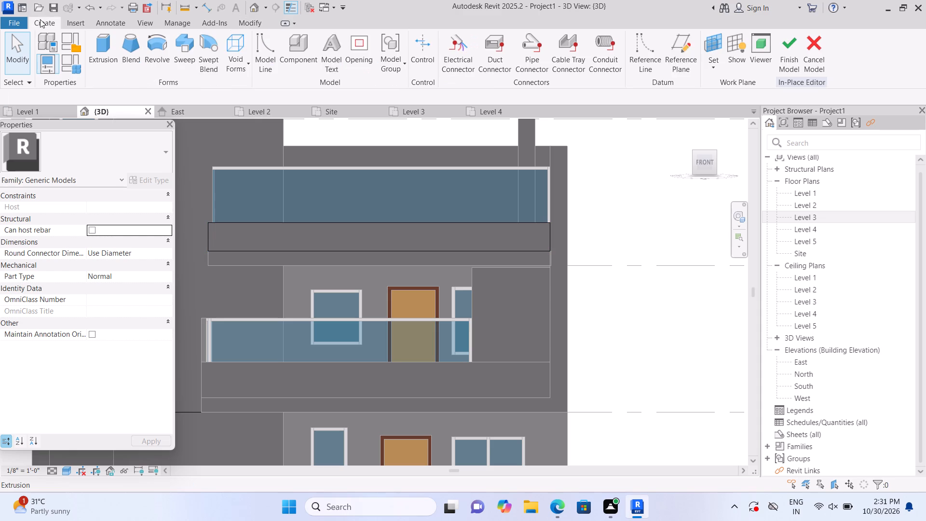
pyautogui.doubleClick(248, 58)
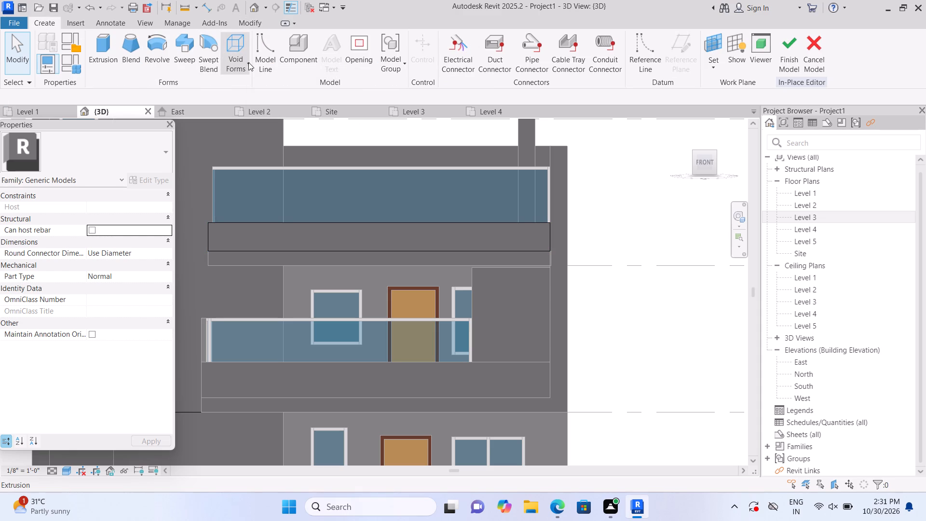
pyautogui.doubleClick(246, 63)
pyautogui.click(246, 63)
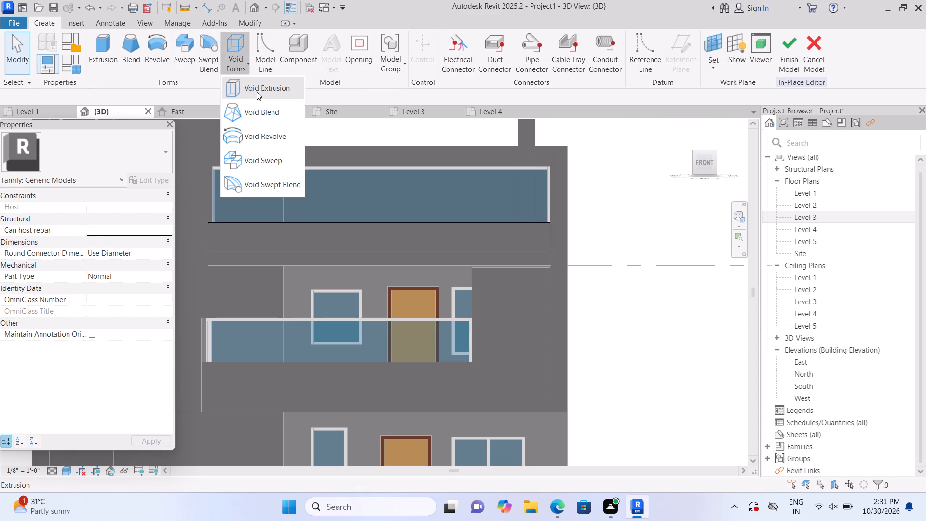
pyautogui.doubleClick(257, 92)
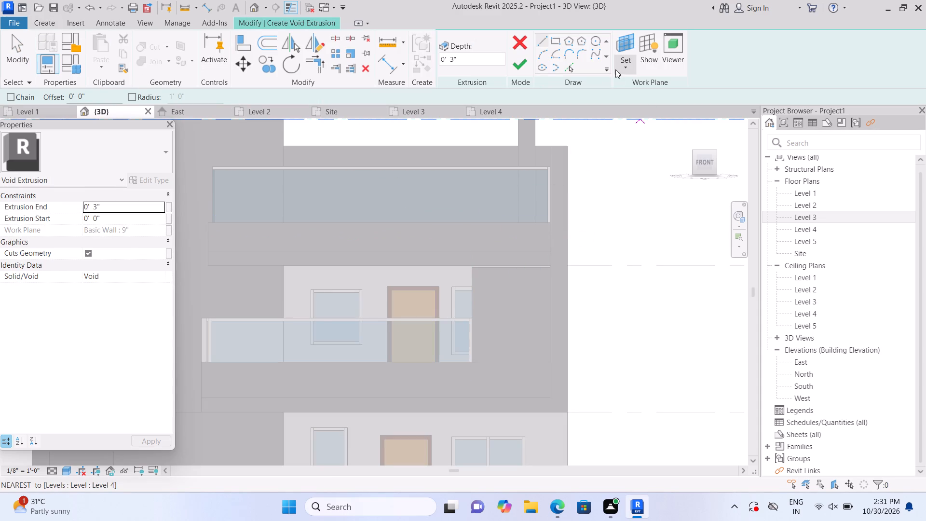
pyautogui.click(623, 73)
pyautogui.click(633, 111)
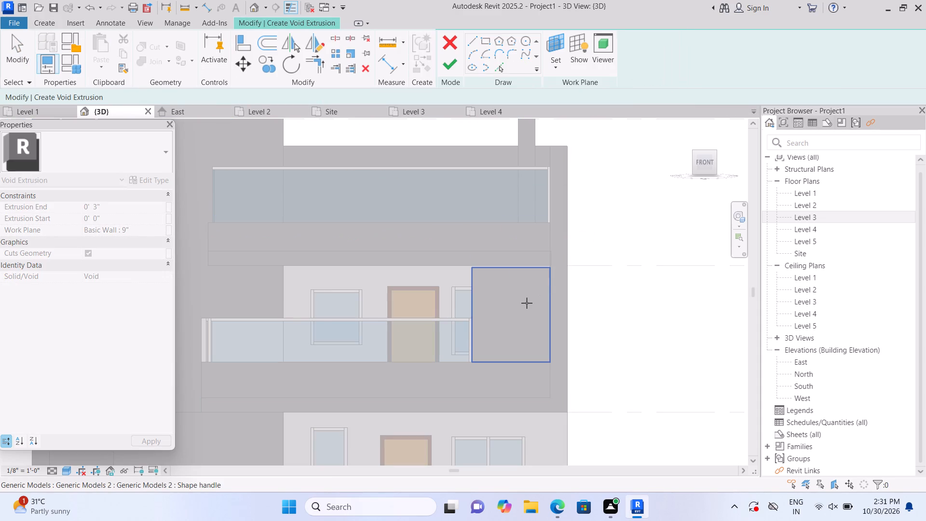
pyautogui.click(525, 304)
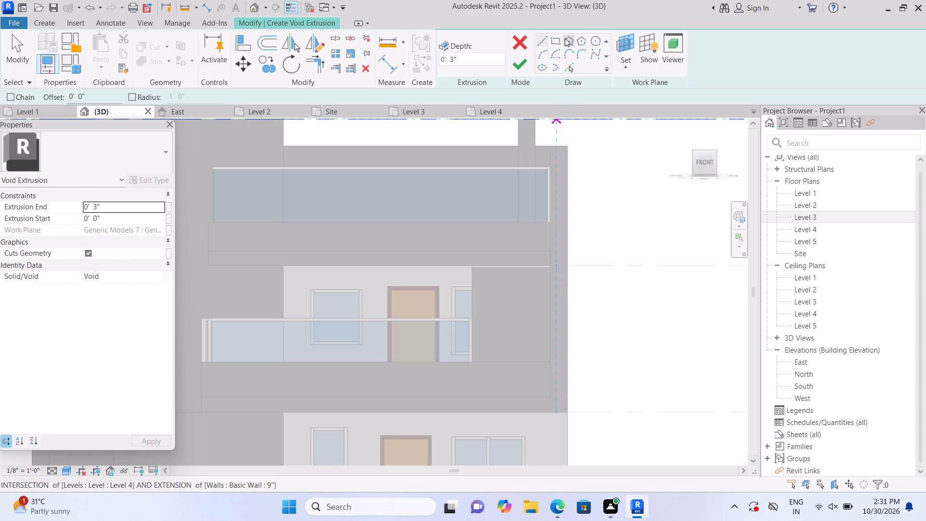
# Sketch a full-width groove rectangle near the panel's top, about 5' 4" wide and 1 1/2" high.
pyautogui.click(552, 39)
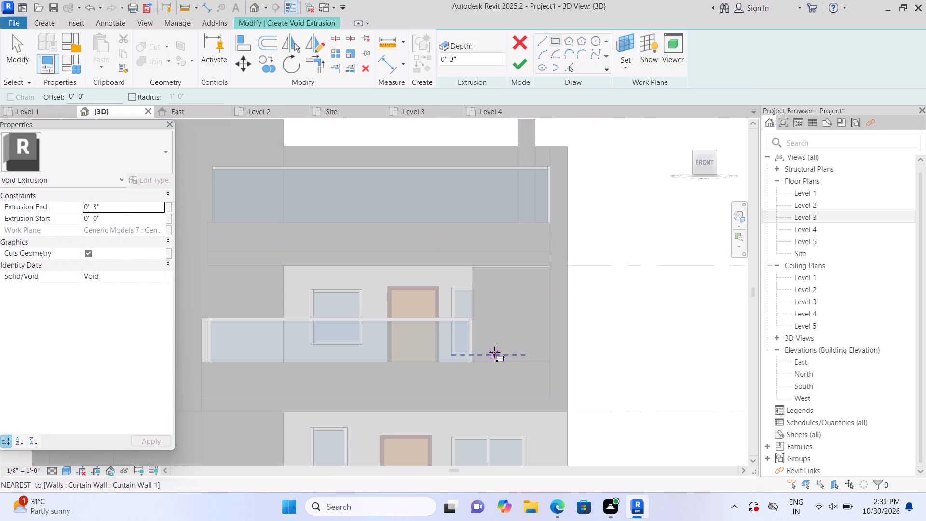
pyautogui.moveTo(500, 346); pyautogui.dragTo(496, 292, button='middle')
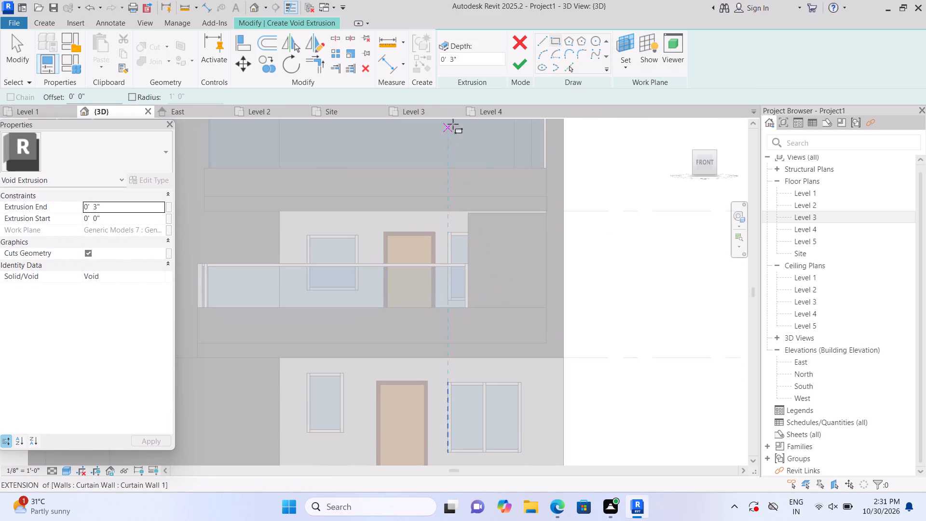
pyautogui.scroll(3, 486, 223)
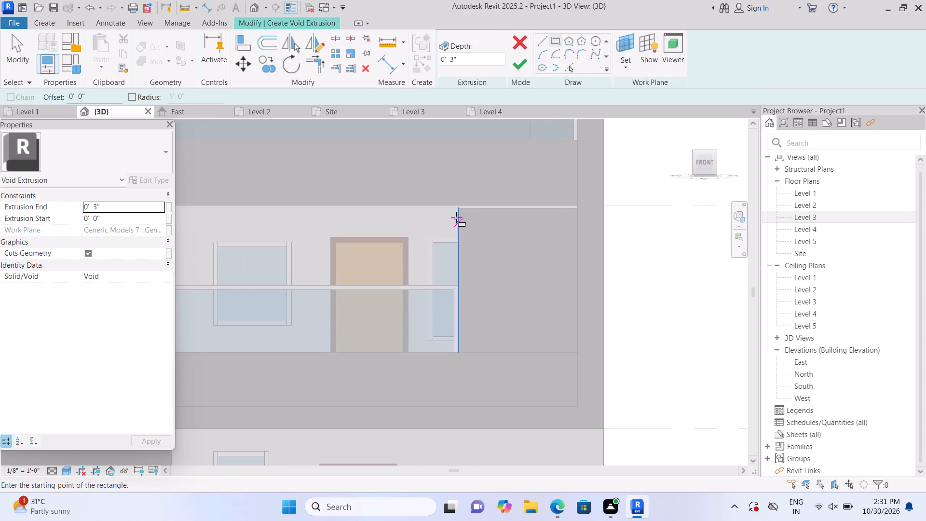
pyautogui.click(459, 223)
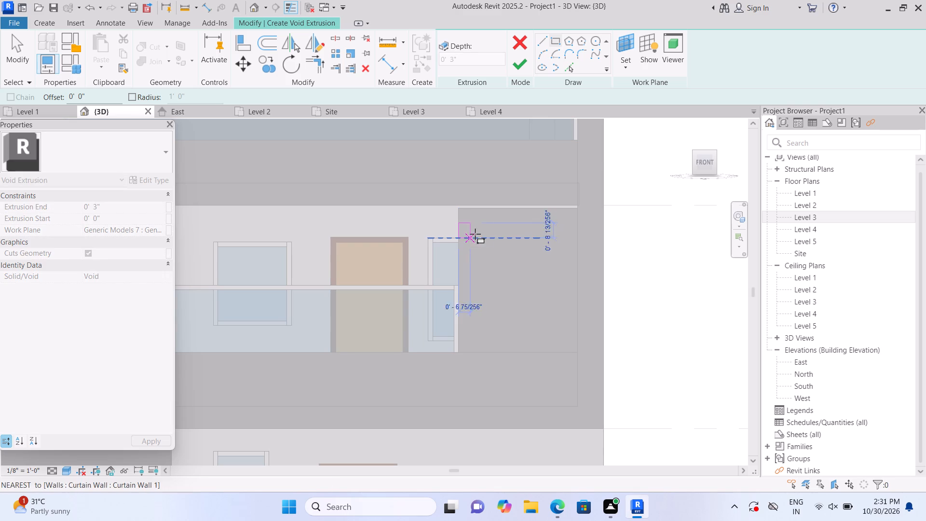
pyautogui.scroll(4, 574, 237)
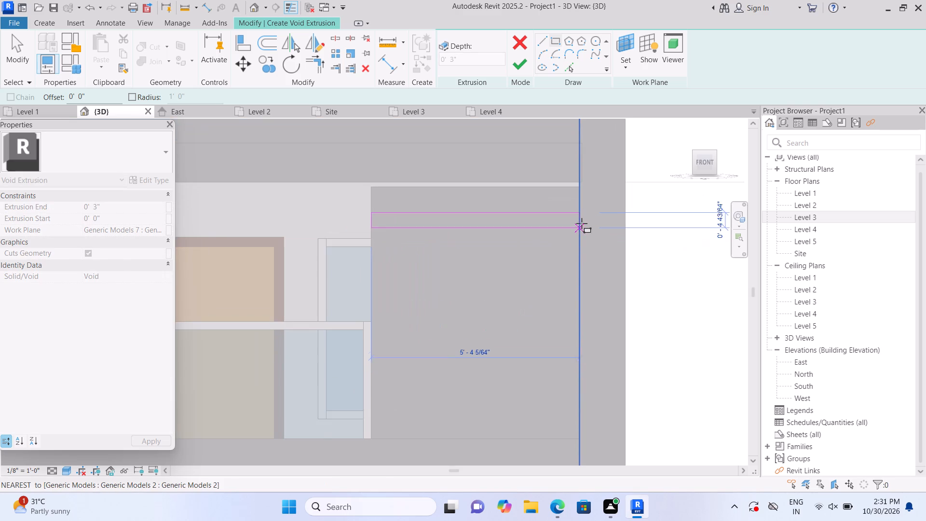
pyautogui.click(584, 218)
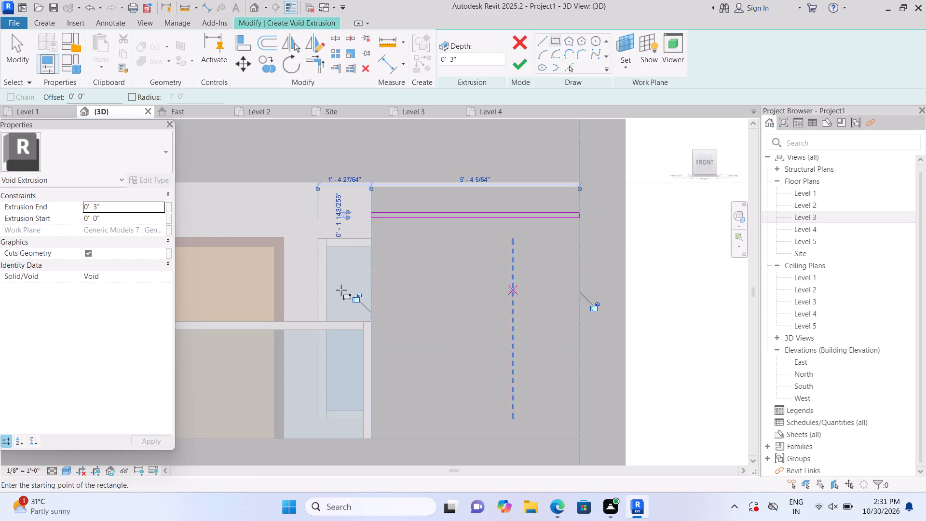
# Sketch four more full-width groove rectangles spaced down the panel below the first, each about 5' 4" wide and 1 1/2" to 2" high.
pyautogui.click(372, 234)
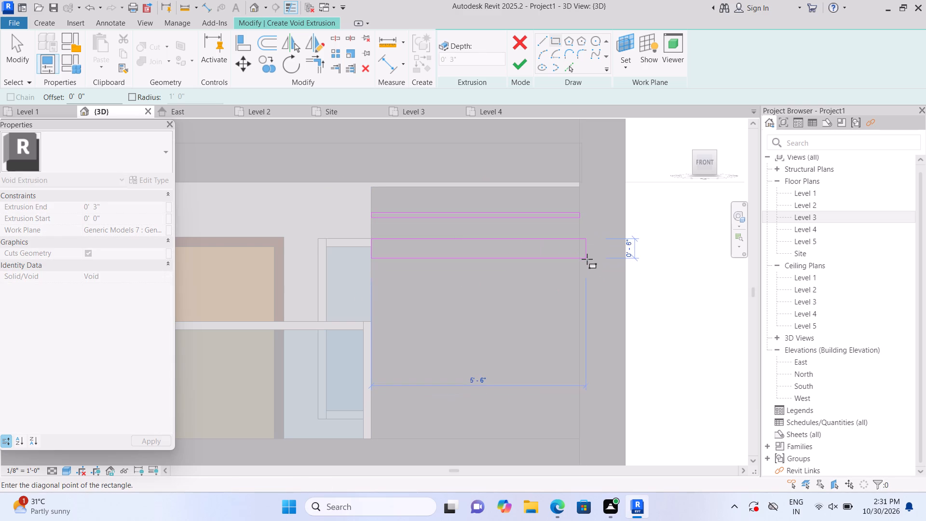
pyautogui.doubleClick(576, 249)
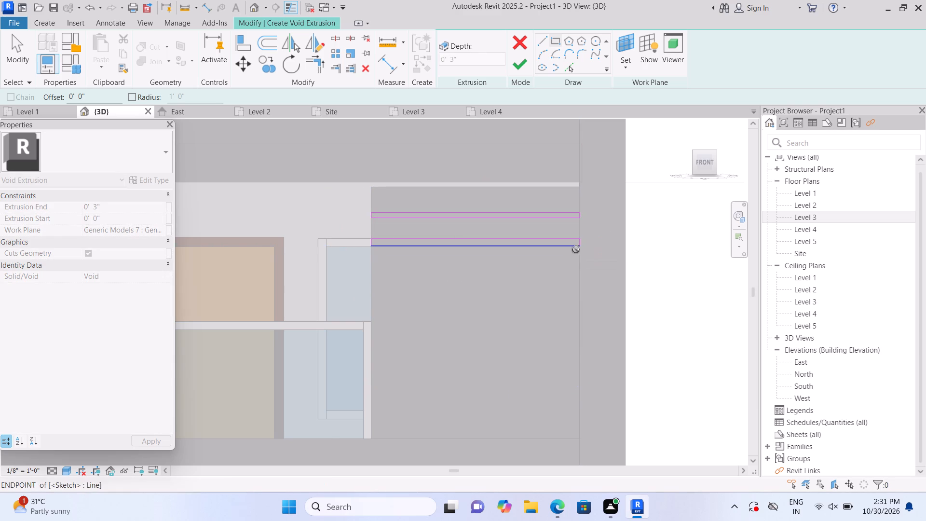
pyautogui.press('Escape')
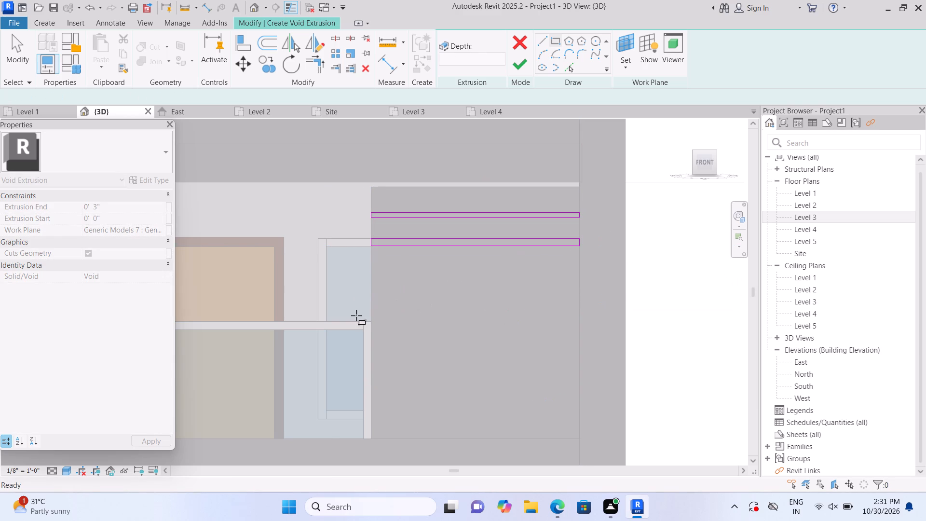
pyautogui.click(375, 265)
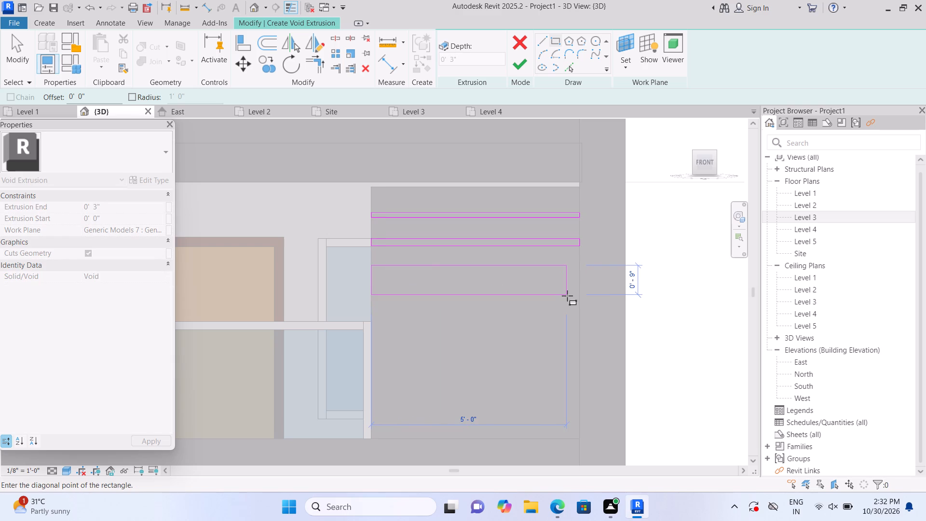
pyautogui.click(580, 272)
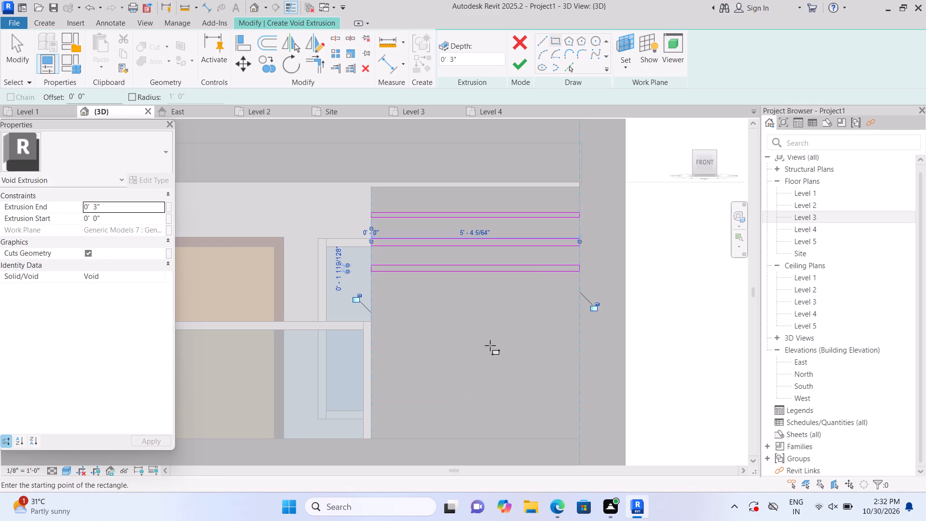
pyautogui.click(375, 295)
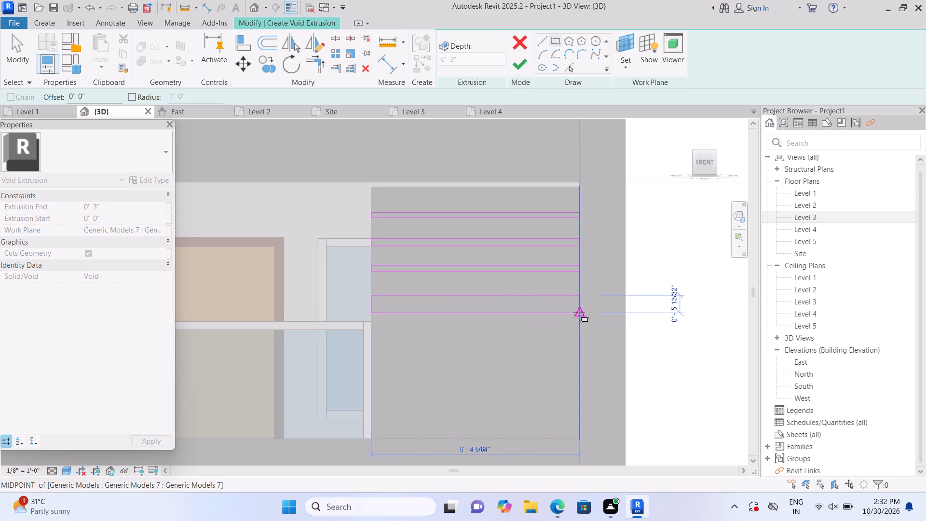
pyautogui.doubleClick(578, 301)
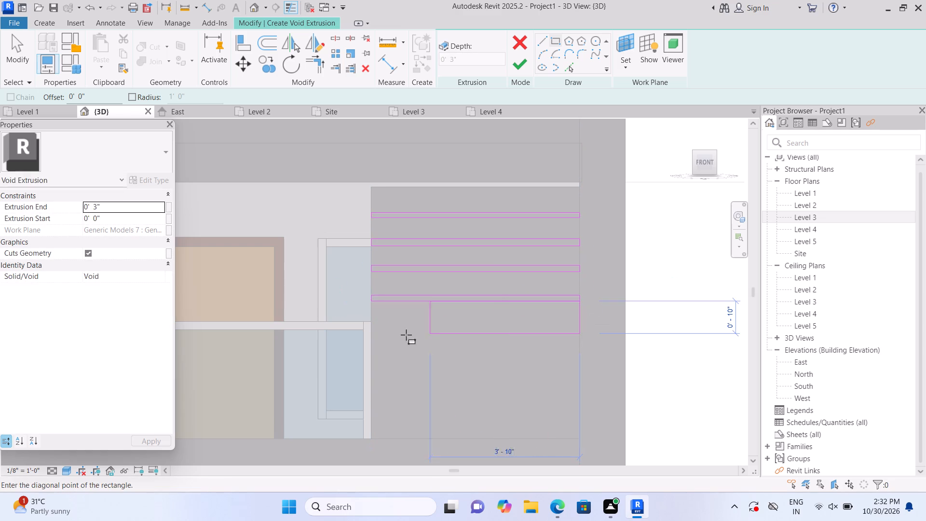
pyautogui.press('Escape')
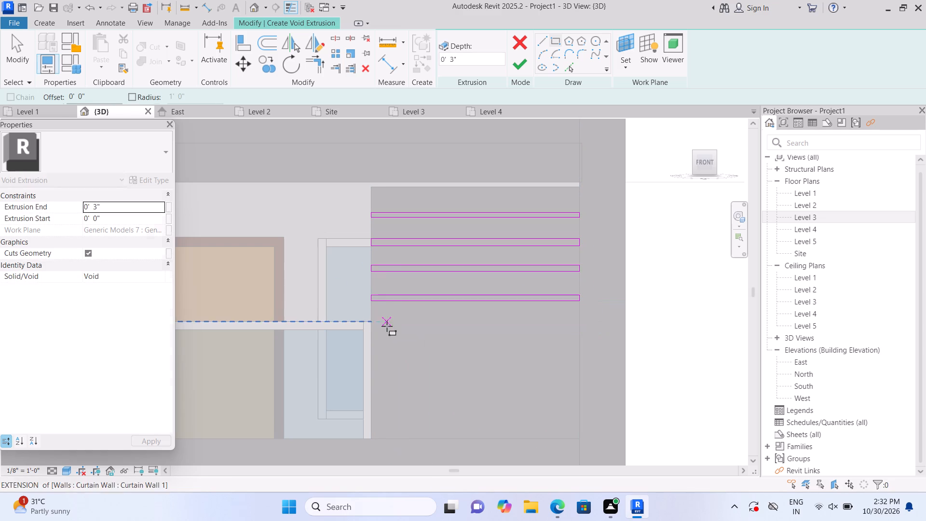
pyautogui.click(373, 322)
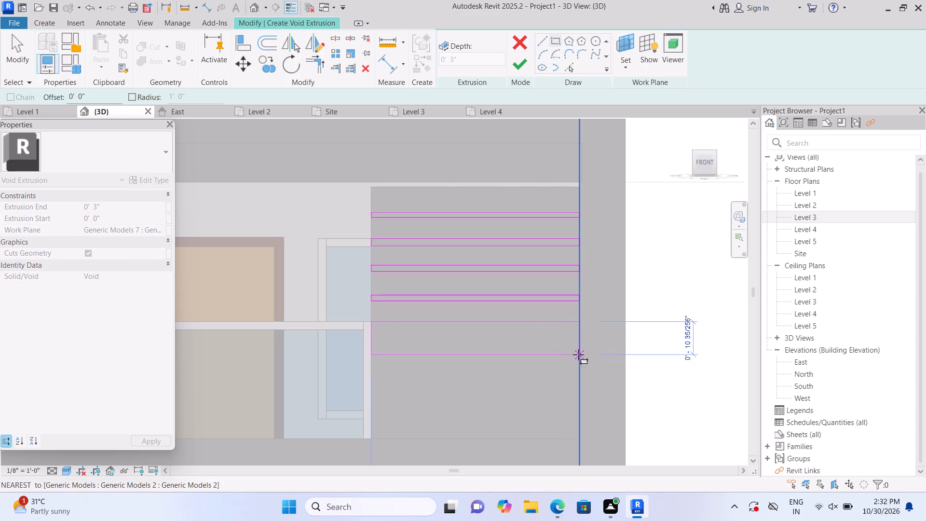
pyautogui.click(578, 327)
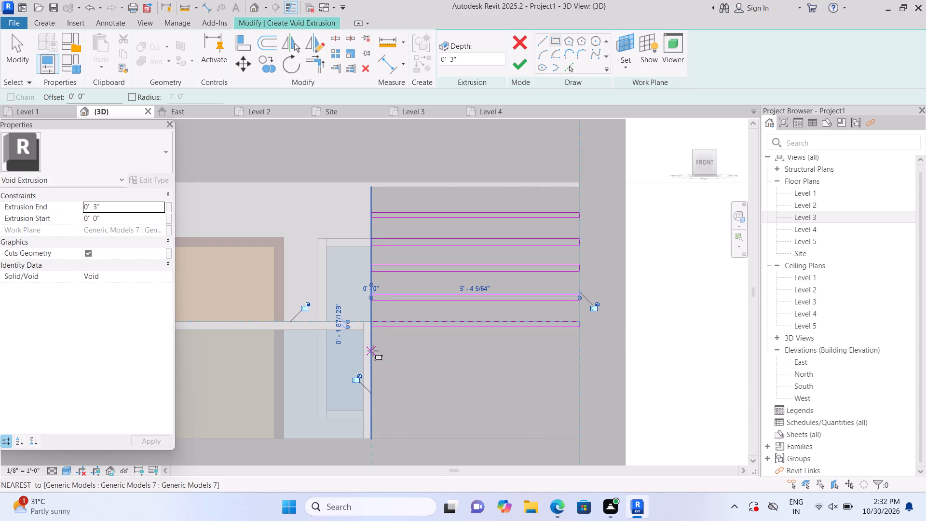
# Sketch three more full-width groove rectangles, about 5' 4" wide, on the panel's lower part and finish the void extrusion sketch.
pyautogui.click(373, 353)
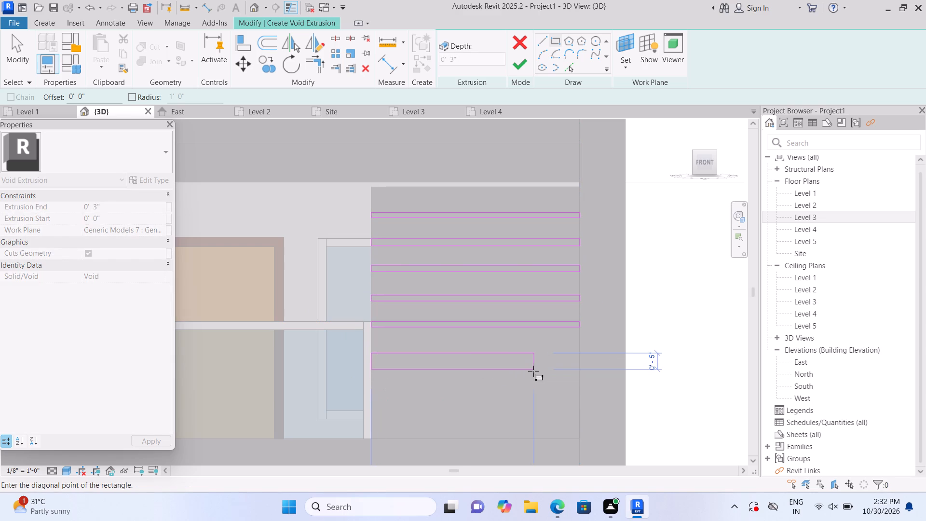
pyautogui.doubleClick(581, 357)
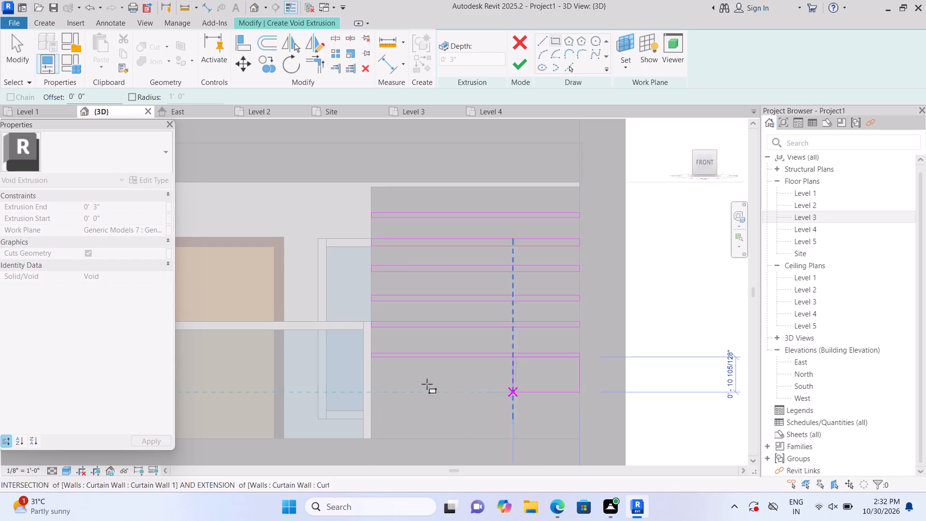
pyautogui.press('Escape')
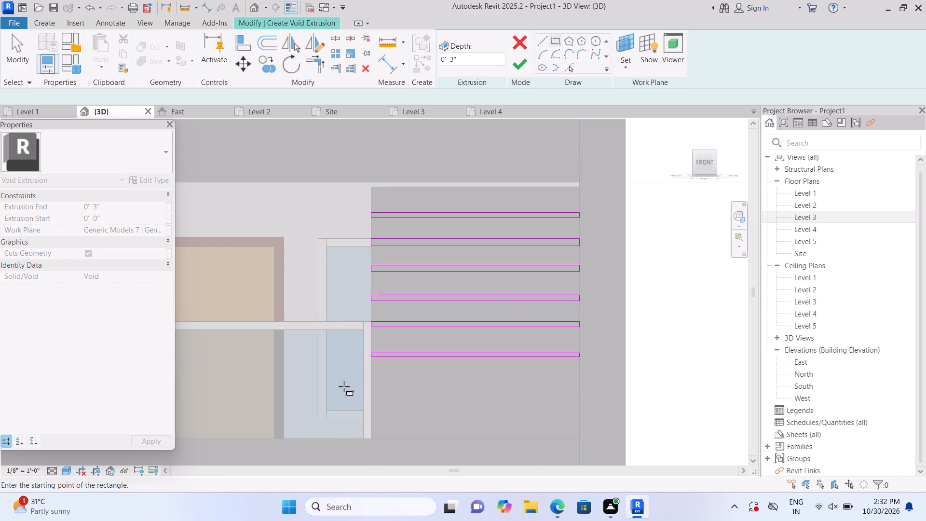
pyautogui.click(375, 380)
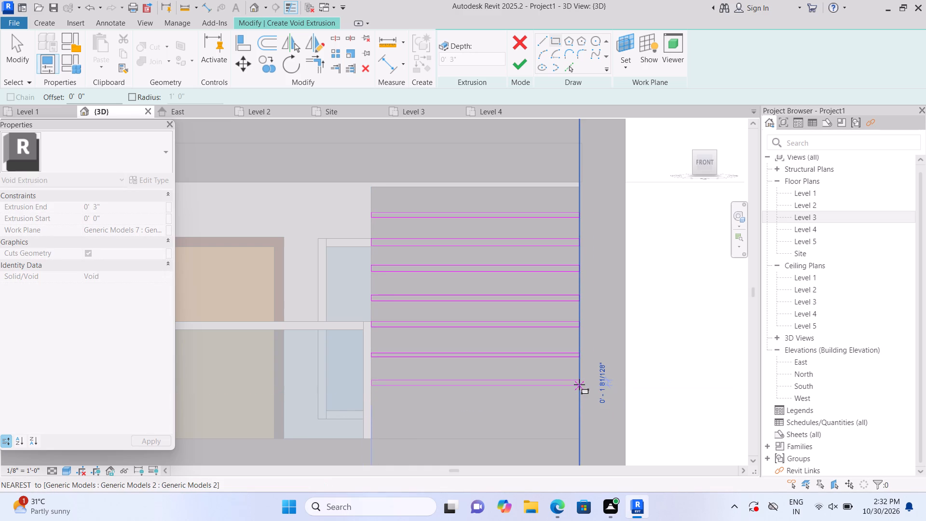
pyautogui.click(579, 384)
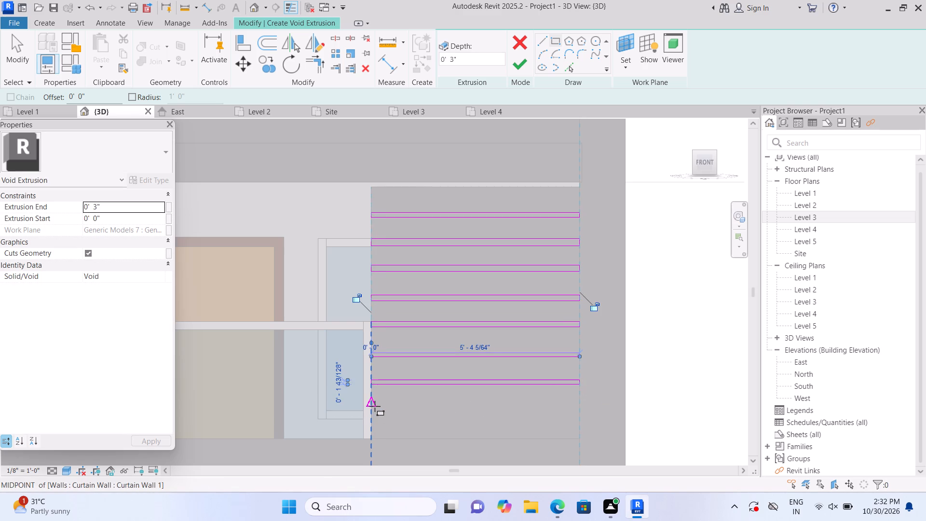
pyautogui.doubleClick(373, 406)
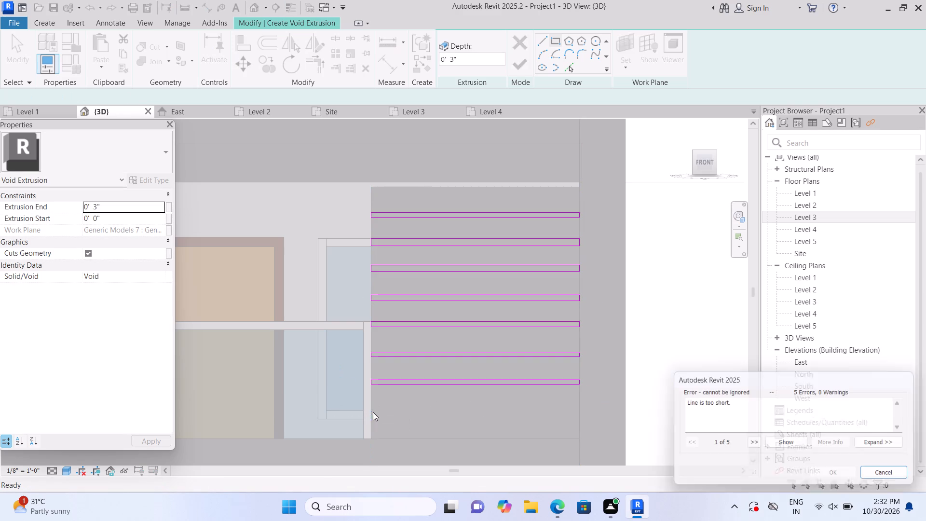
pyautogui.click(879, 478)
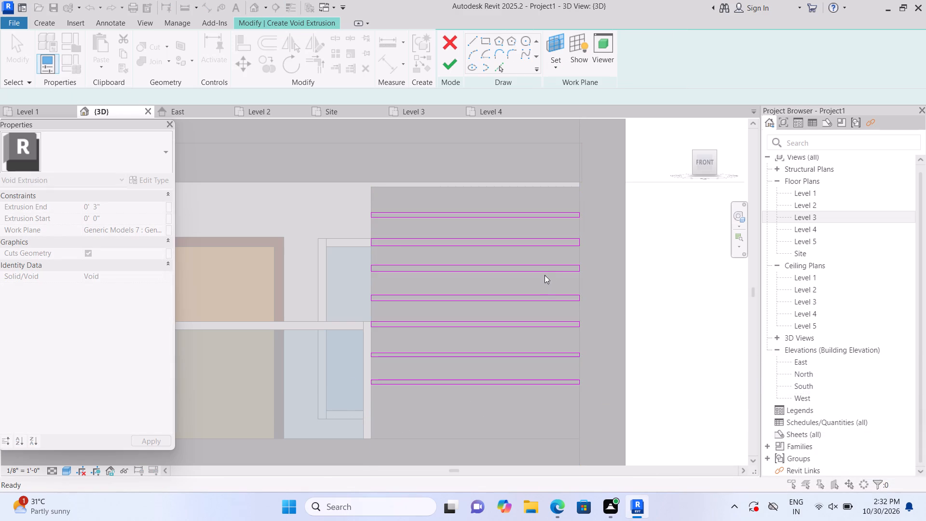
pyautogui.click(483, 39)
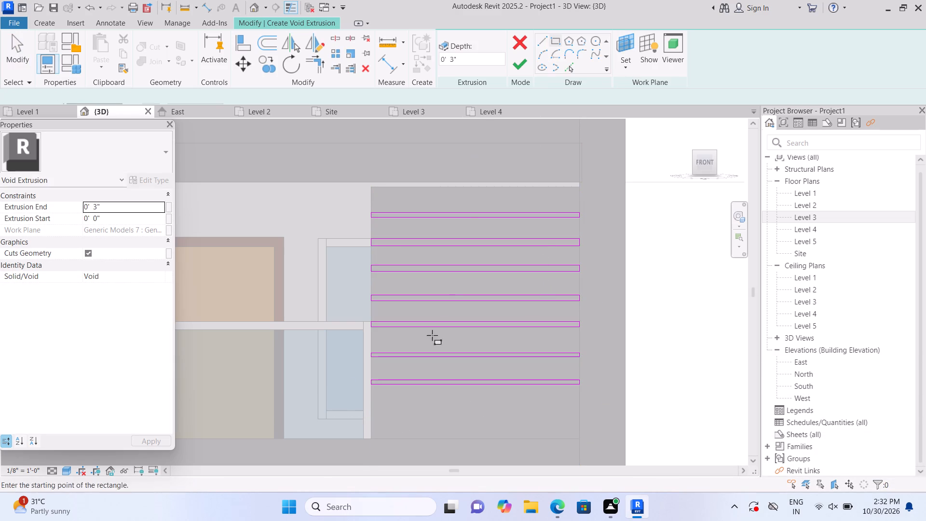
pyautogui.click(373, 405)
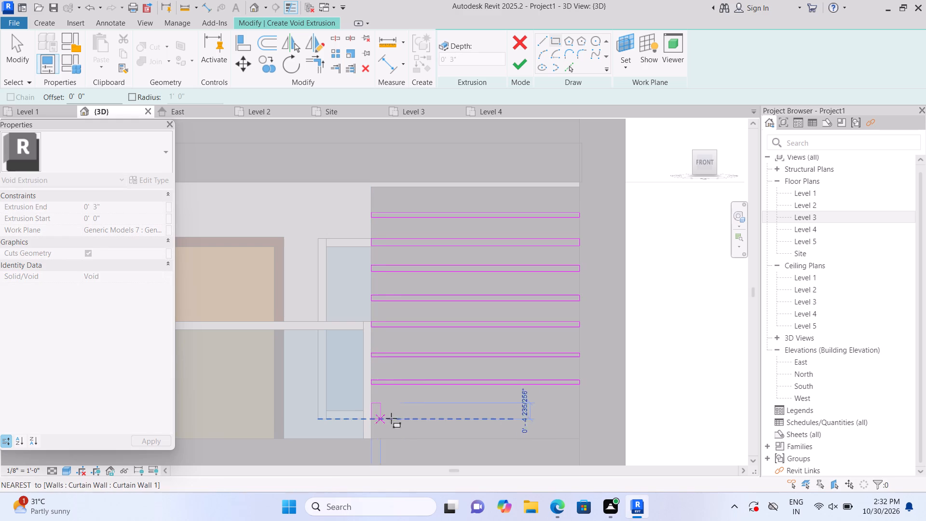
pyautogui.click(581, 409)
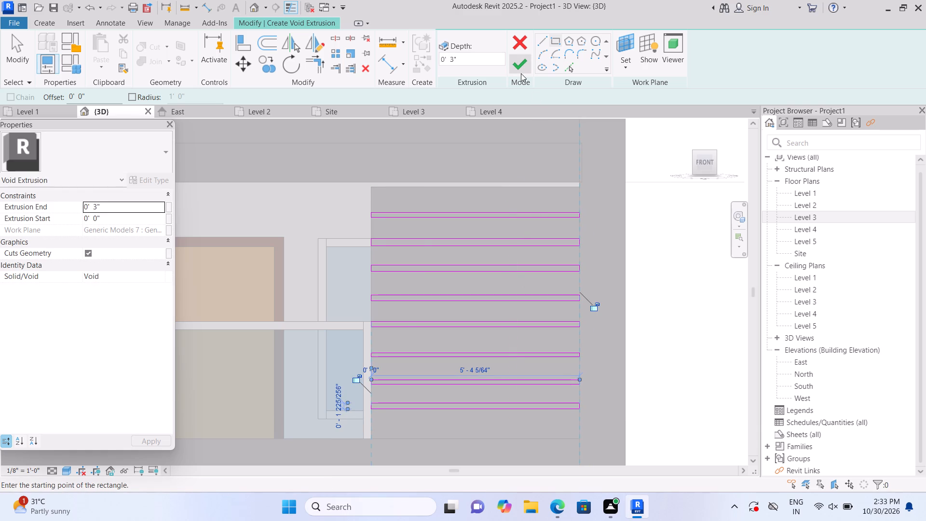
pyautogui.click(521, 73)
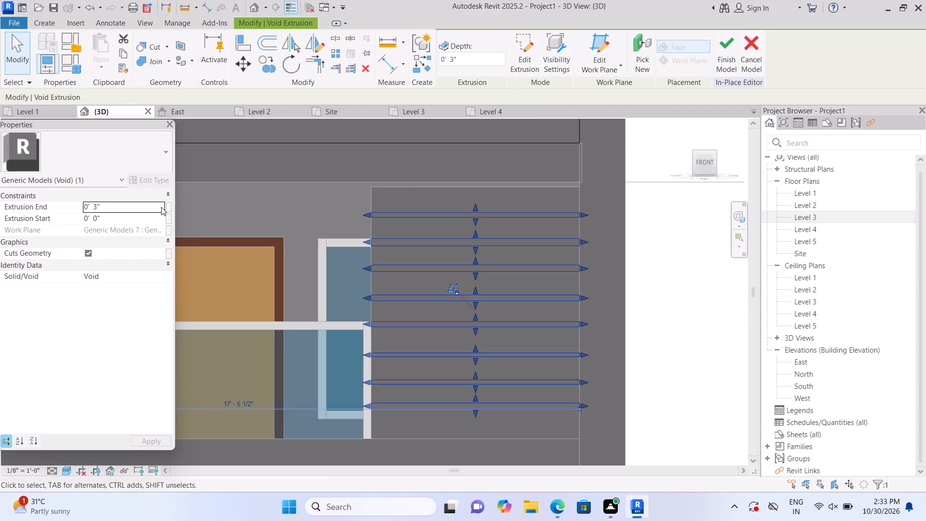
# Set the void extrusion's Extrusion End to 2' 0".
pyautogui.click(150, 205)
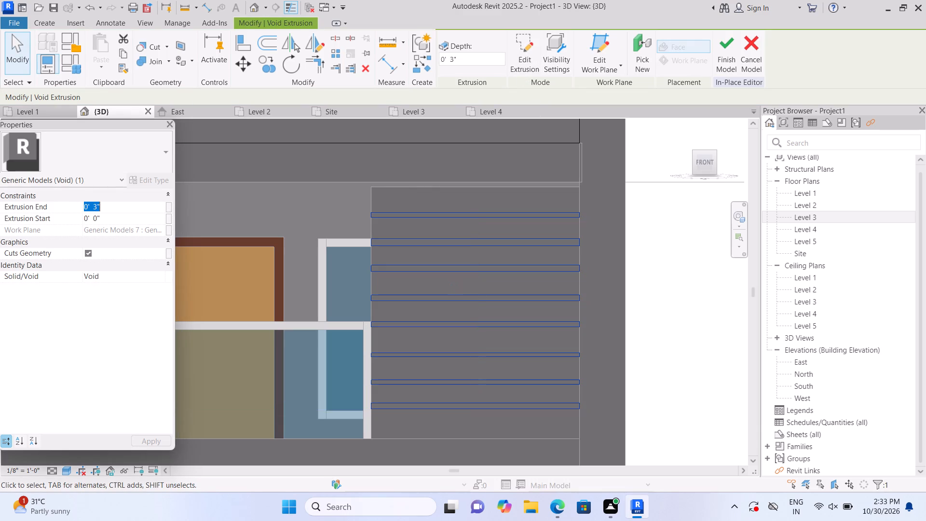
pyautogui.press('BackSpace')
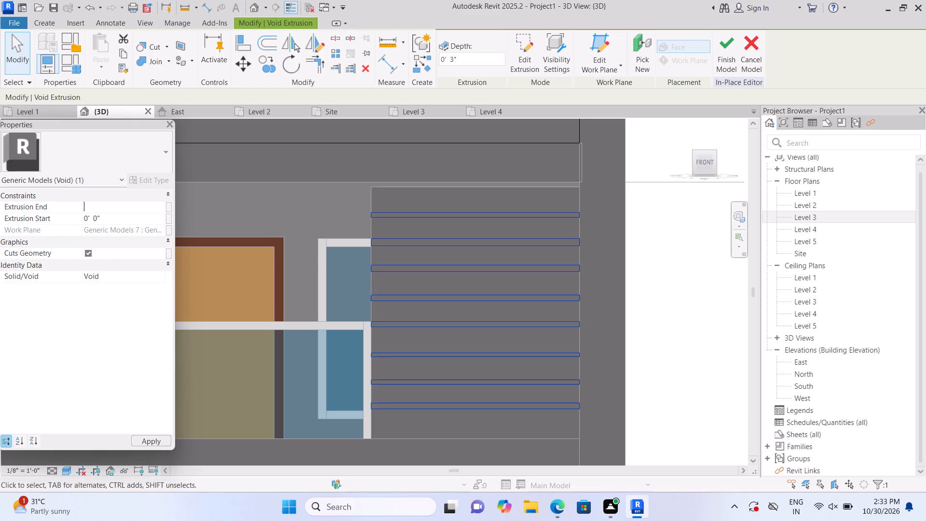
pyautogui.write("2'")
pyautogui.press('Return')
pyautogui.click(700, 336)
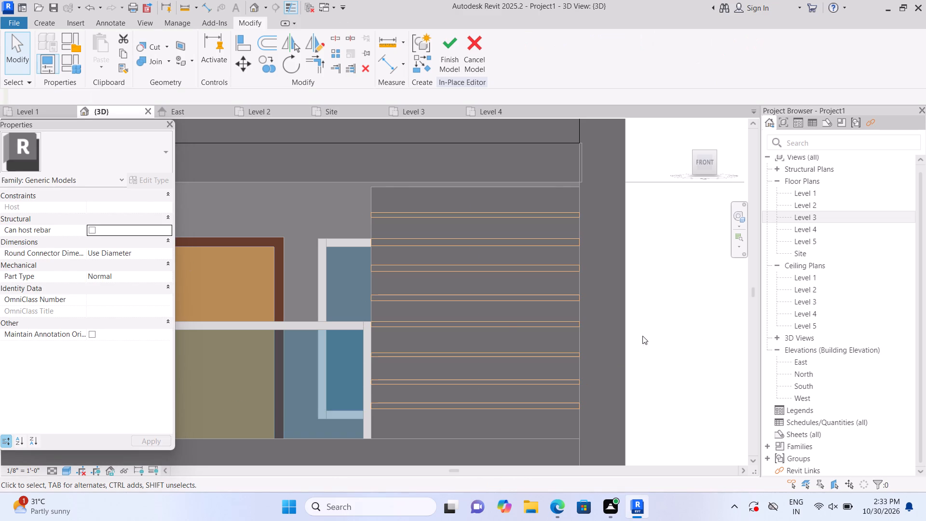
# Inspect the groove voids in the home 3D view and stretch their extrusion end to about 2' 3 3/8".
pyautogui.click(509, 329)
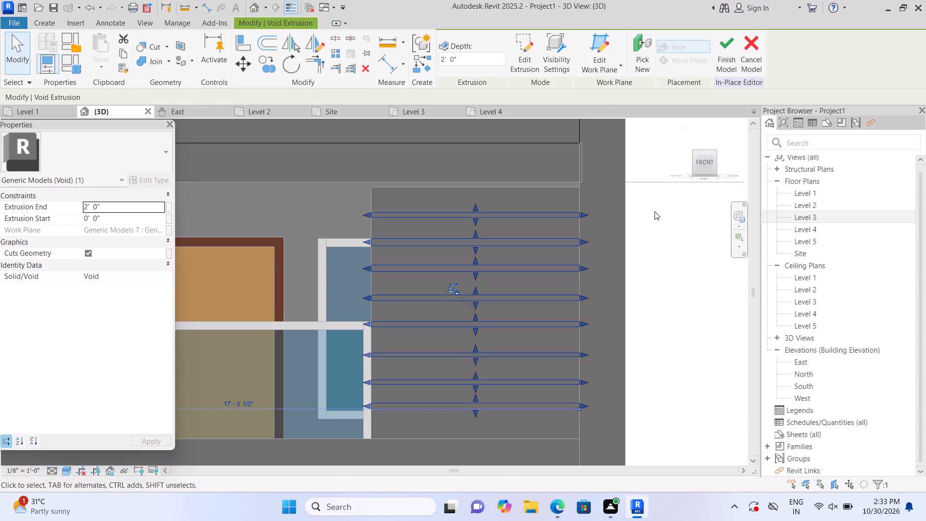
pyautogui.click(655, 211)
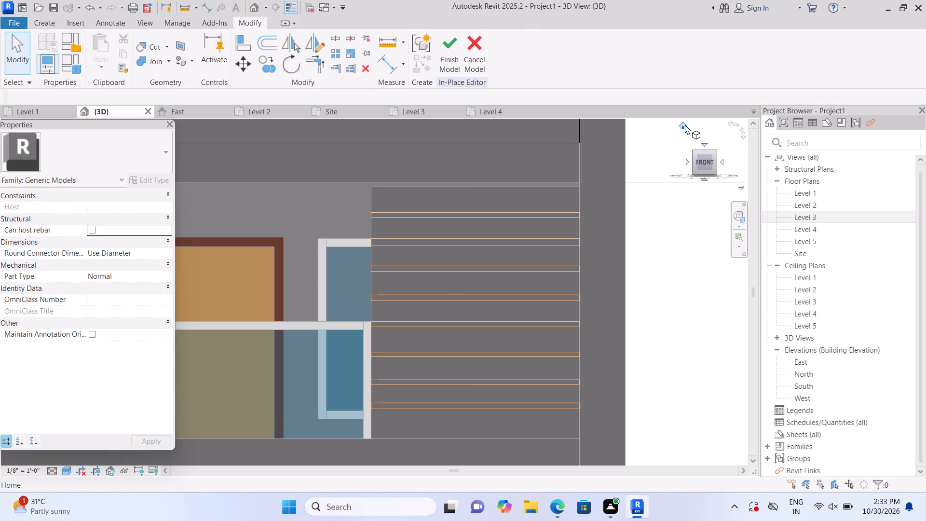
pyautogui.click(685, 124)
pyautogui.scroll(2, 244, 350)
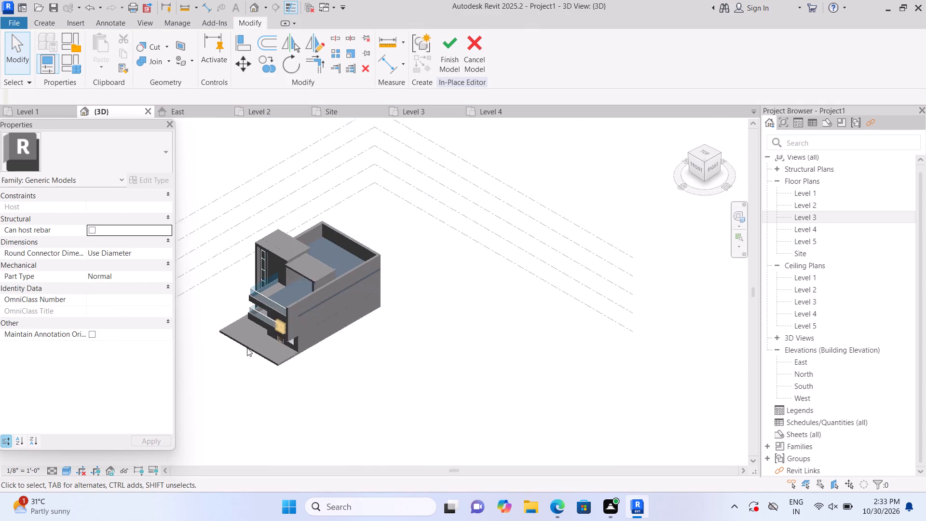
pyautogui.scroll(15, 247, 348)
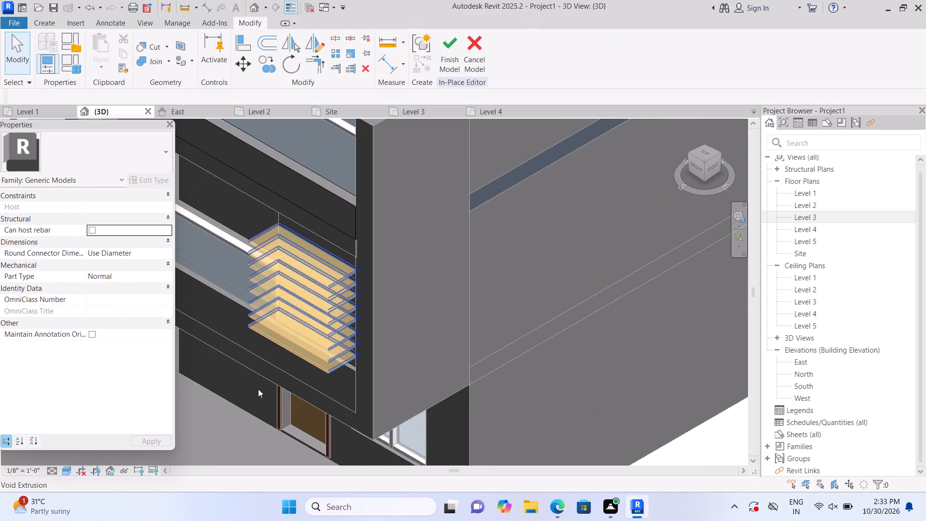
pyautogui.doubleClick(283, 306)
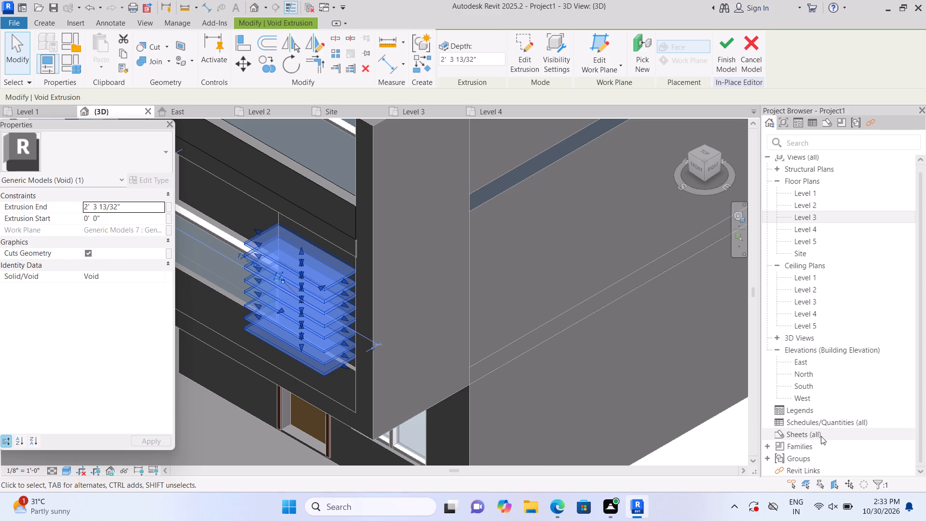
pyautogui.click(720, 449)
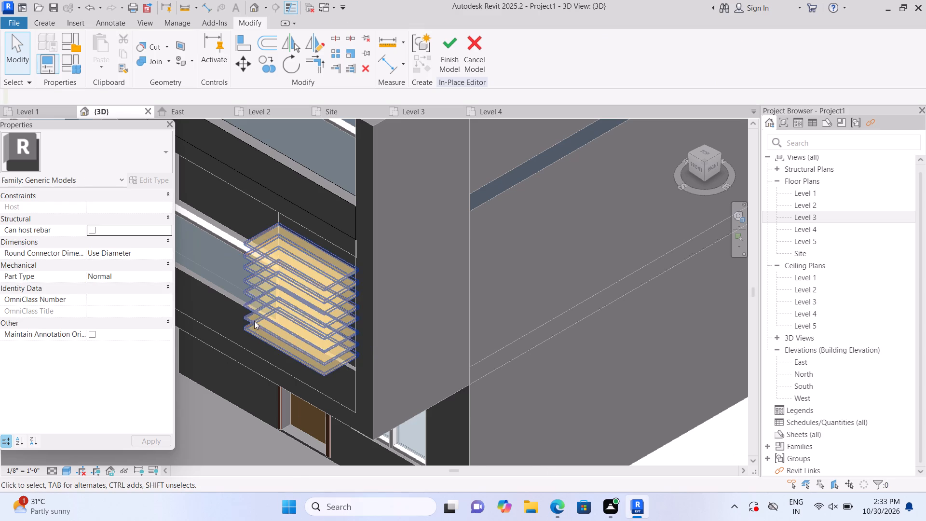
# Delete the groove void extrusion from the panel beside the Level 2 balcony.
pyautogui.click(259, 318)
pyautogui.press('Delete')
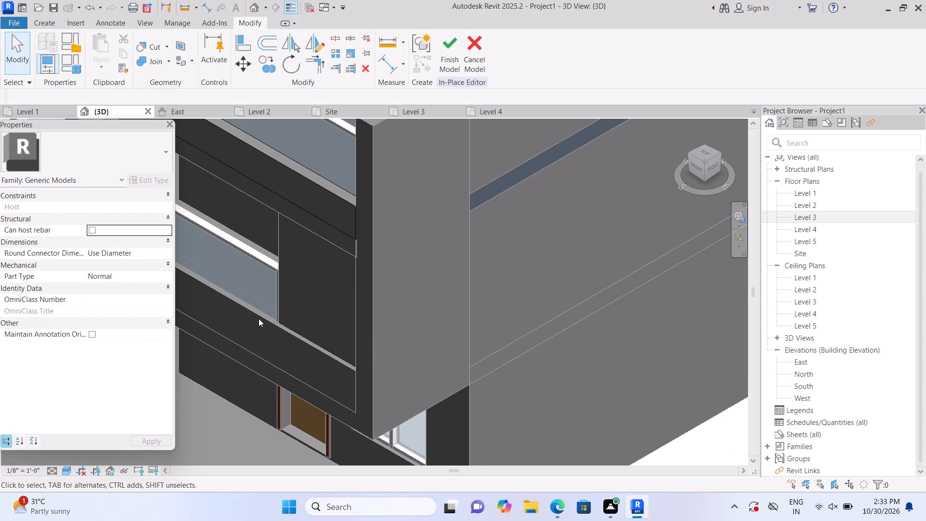
# Start a void extrusion and set its work plane to the front face of the panel beside the Level 2 balcony.
pyautogui.click(694, 168)
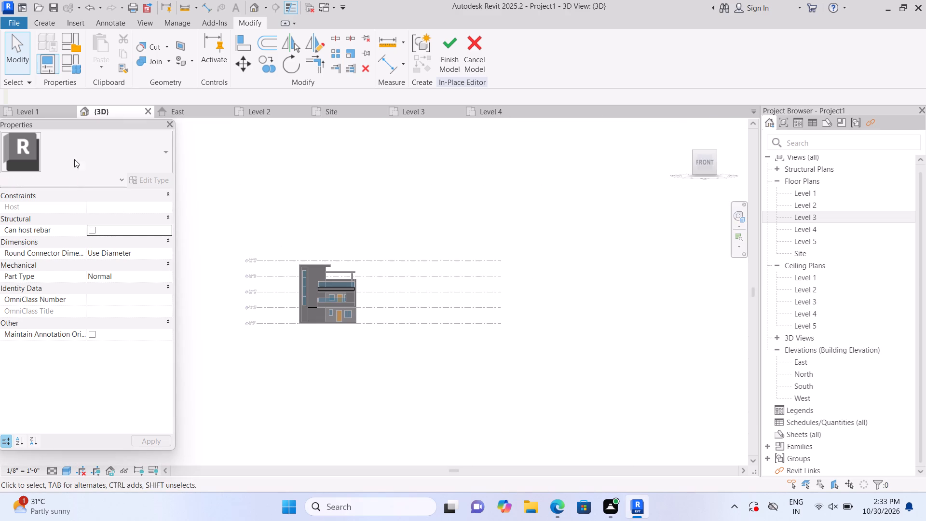
pyautogui.click(43, 25)
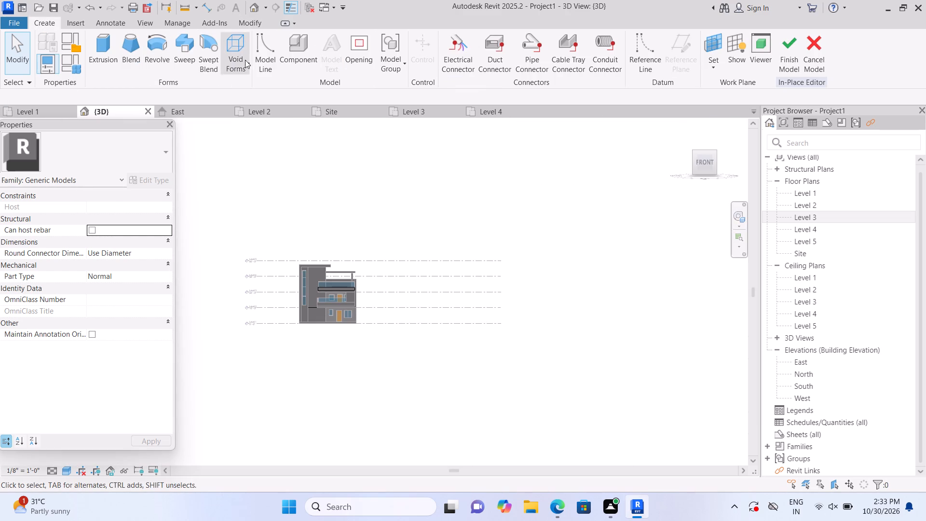
pyautogui.click(247, 61)
pyautogui.click(247, 86)
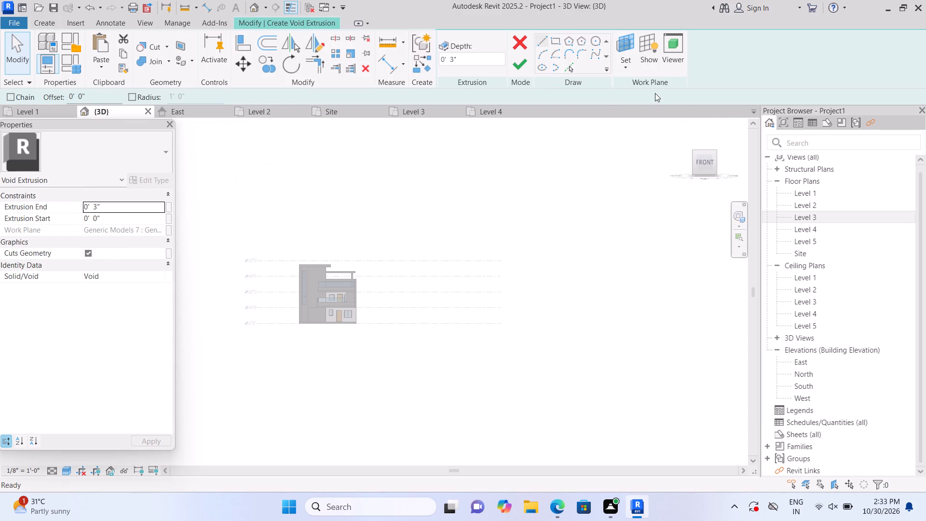
pyautogui.click(632, 68)
pyautogui.click(640, 115)
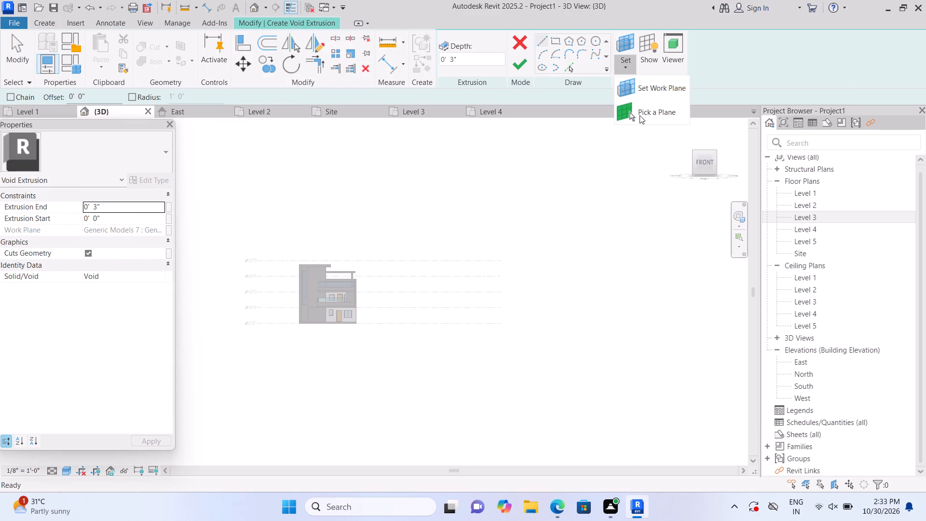
pyautogui.scroll(2, 289, 368)
pyautogui.scroll(18, 357, 284)
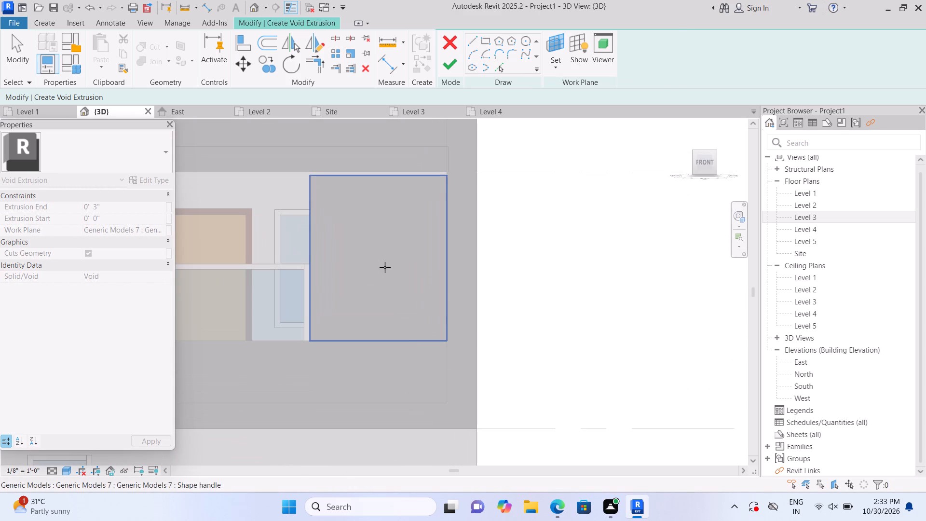
pyautogui.click(385, 267)
pyautogui.click(558, 41)
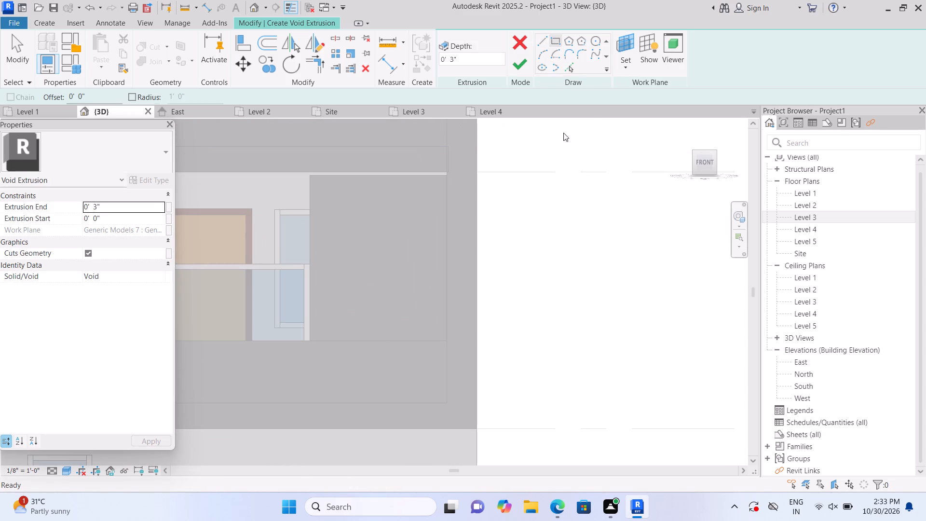
pyautogui.click(626, 73)
pyautogui.click(640, 111)
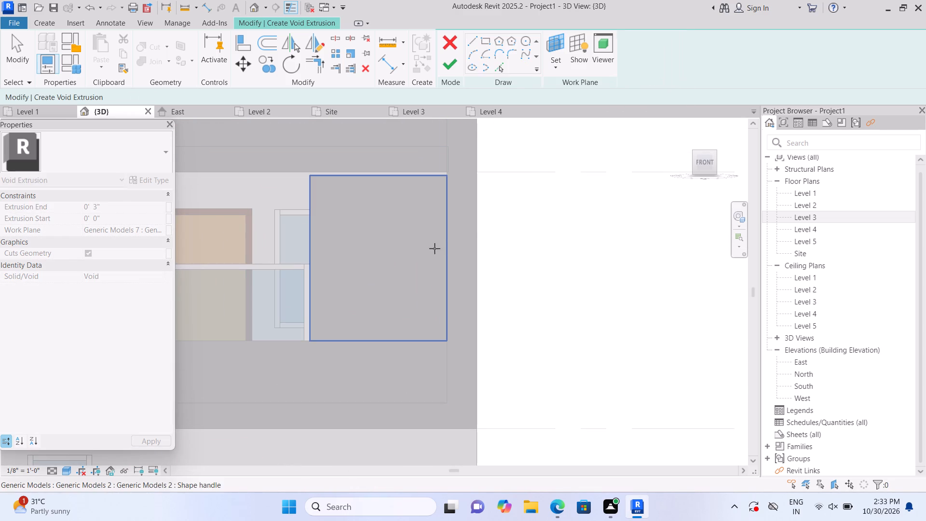
pyautogui.click(429, 252)
# Sketch three full-width groove rectangles, about 5' 4" wide and 1 3/4" high, across the panel's upper part.
pyautogui.click(559, 40)
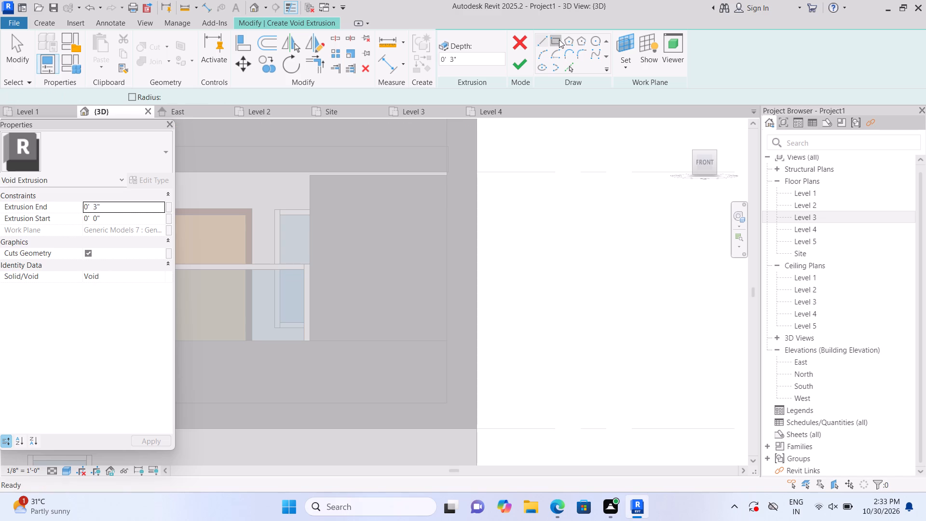
pyautogui.scroll(3, 363, 221)
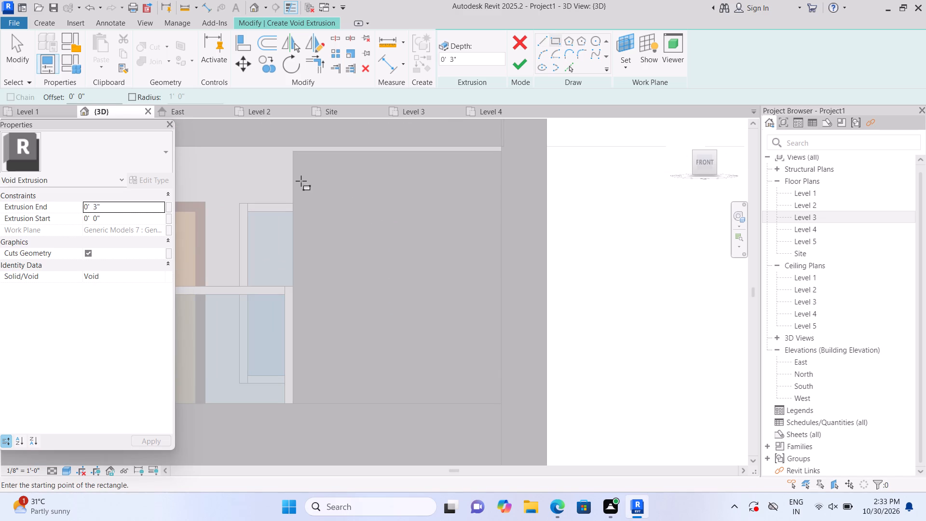
pyautogui.click(295, 185)
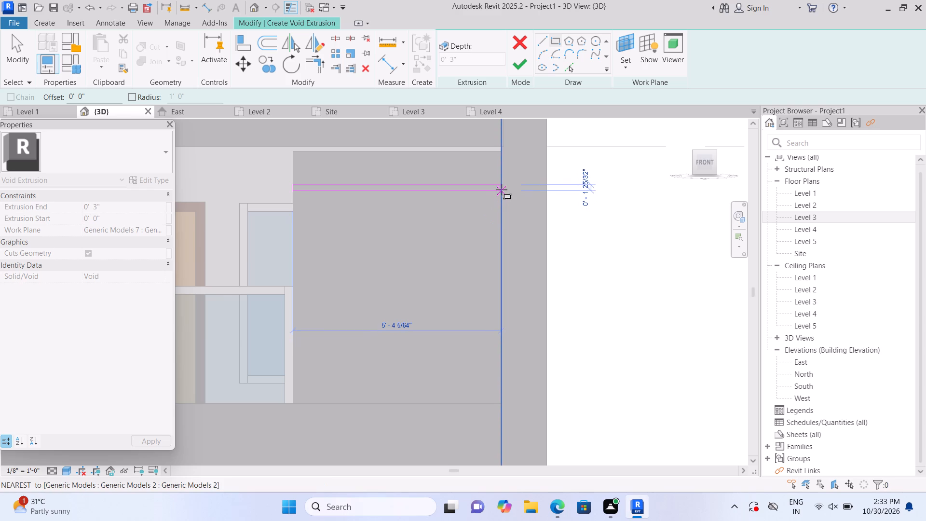
pyautogui.doubleClick(502, 190)
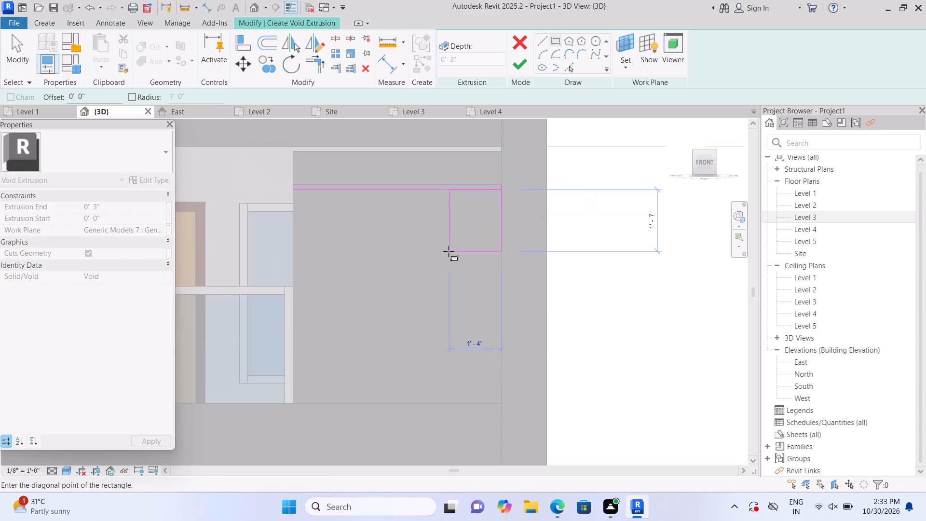
pyautogui.press('Escape')
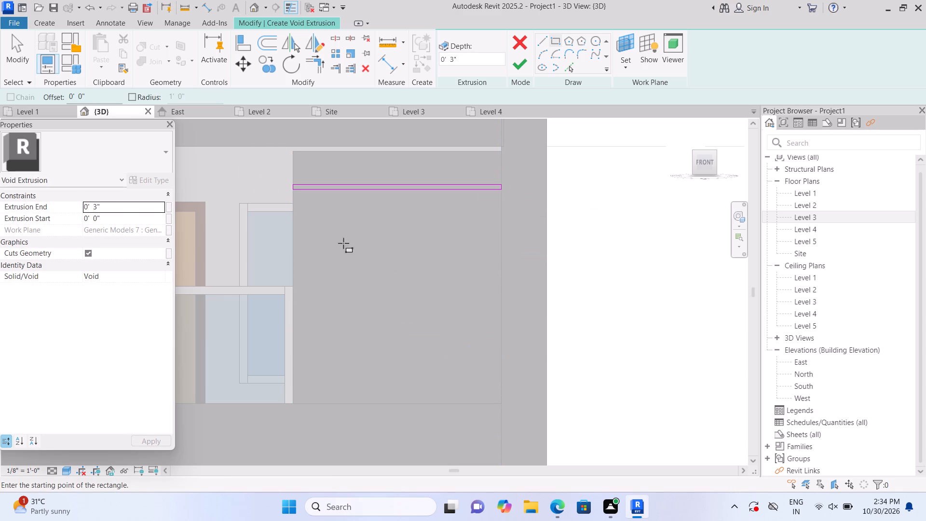
pyautogui.click(292, 218)
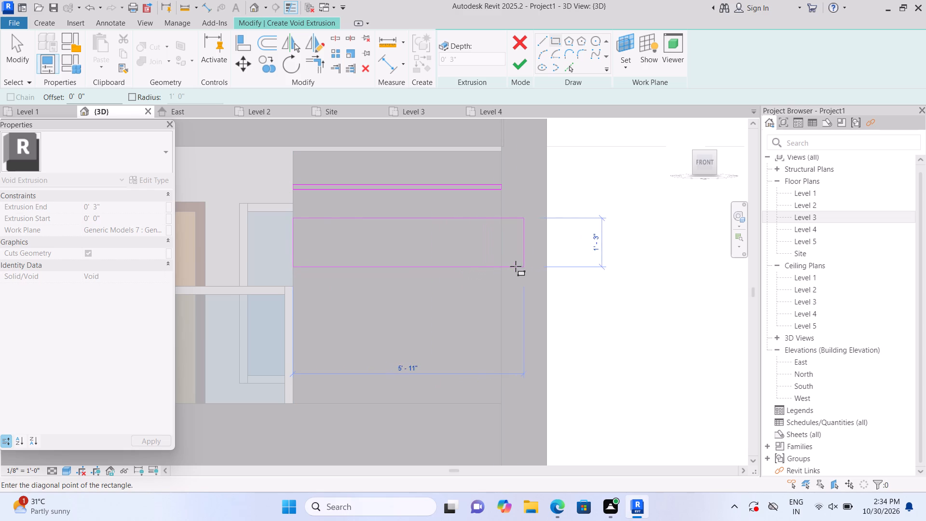
pyautogui.doubleClick(502, 223)
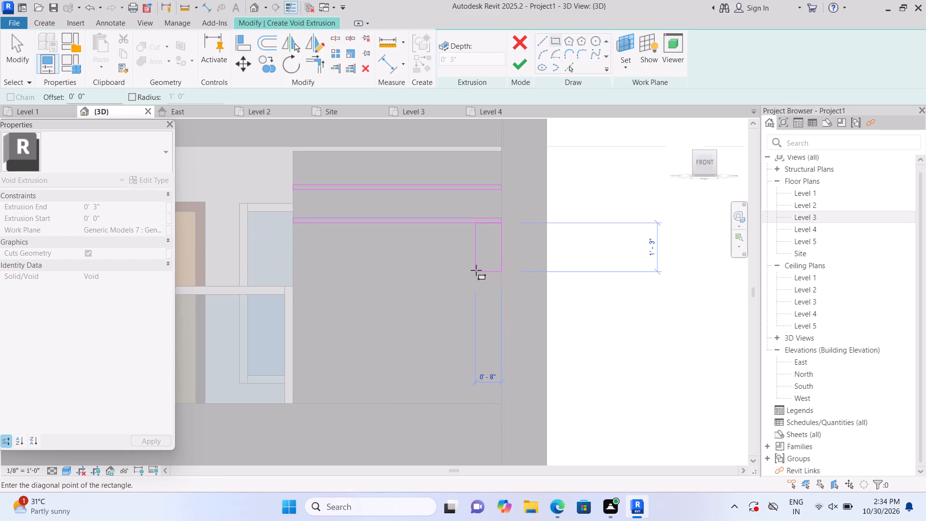
pyautogui.press('Escape')
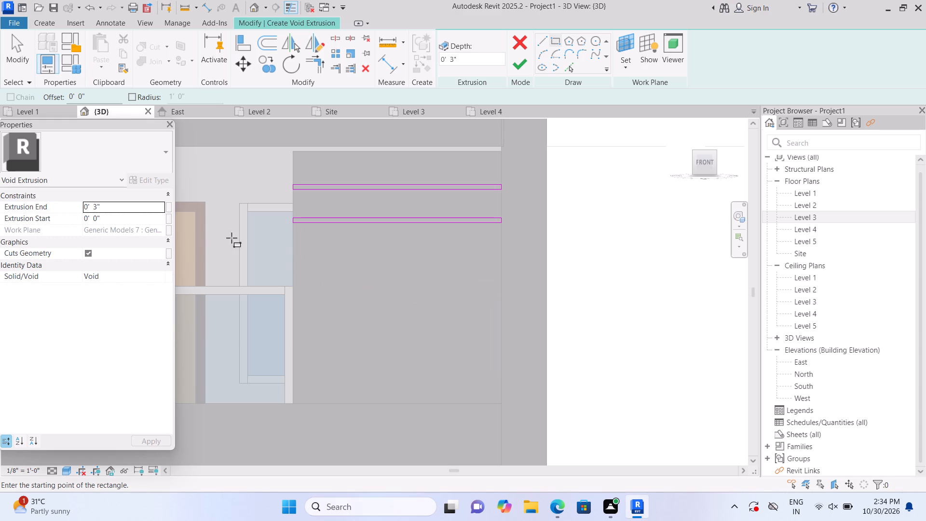
pyautogui.click(291, 247)
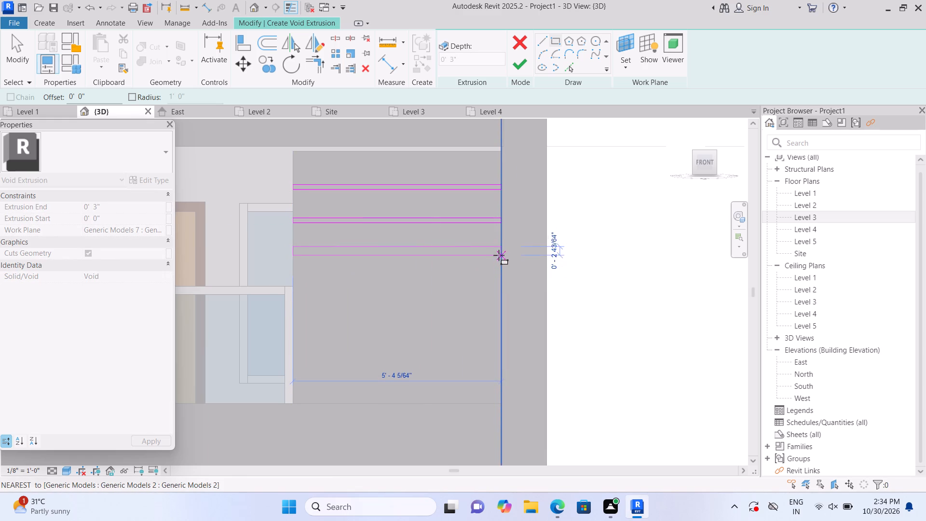
pyautogui.click(499, 252)
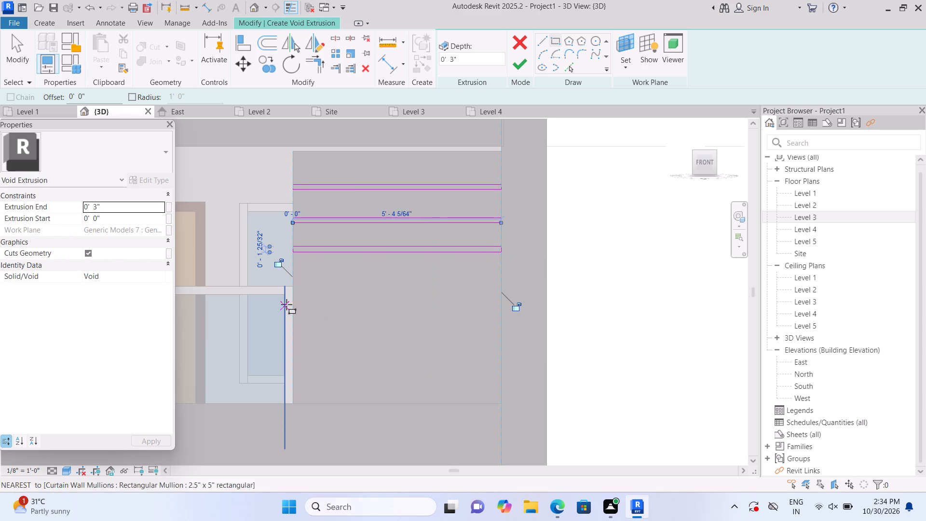
# Sketch two more full-width groove rectangles, about 5' 4" wide and 1" high, around the panel's mid-height.
pyautogui.click(297, 276)
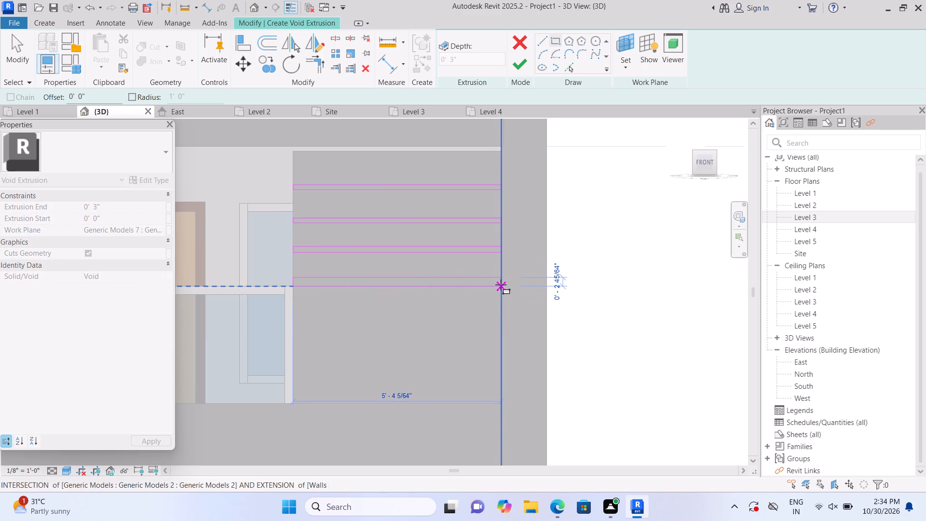
pyautogui.scroll(2, 502, 300)
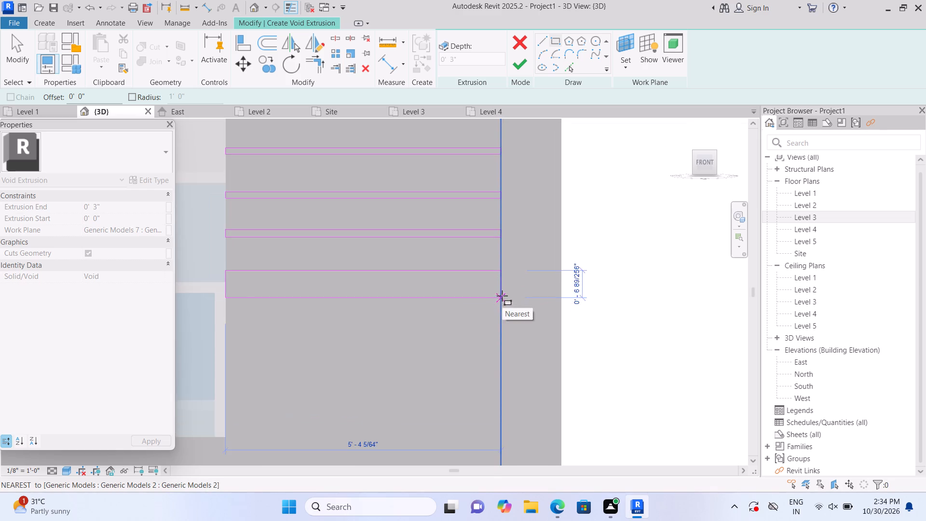
pyautogui.scroll(2, 502, 281)
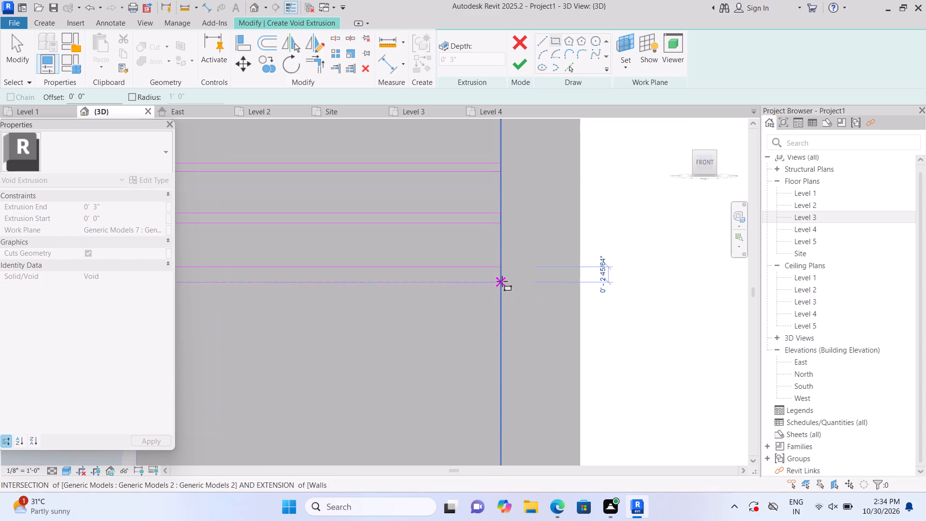
pyautogui.click(501, 273)
pyautogui.scroll(-6, 509, 272)
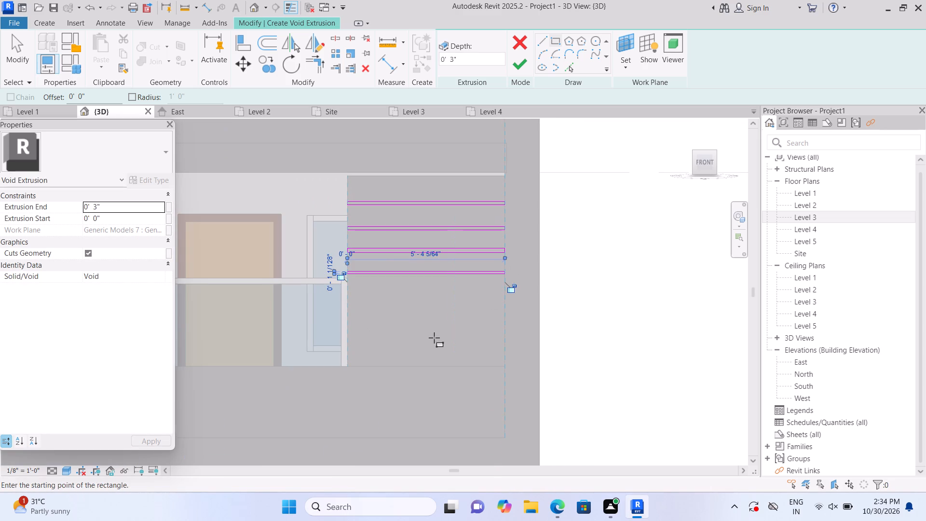
pyautogui.press('Escape')
pyautogui.scroll(1, 363, 322)
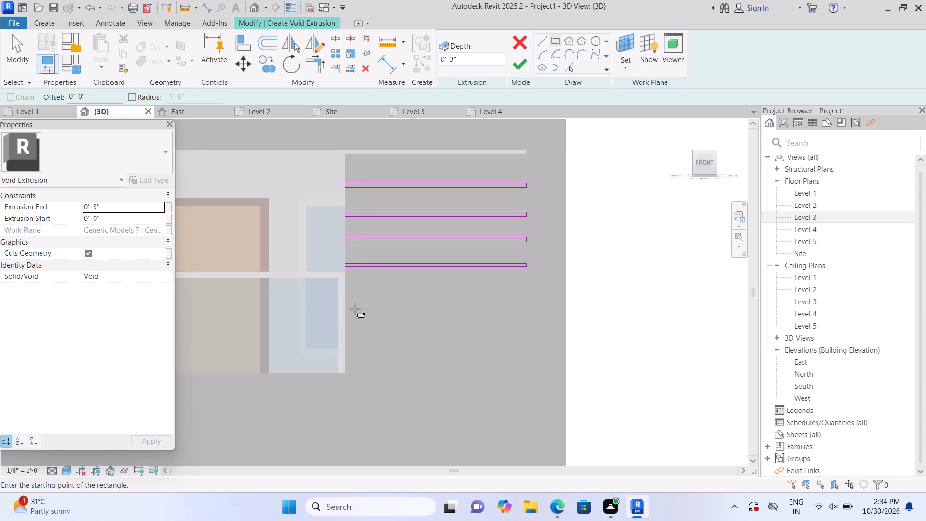
pyautogui.click(343, 287)
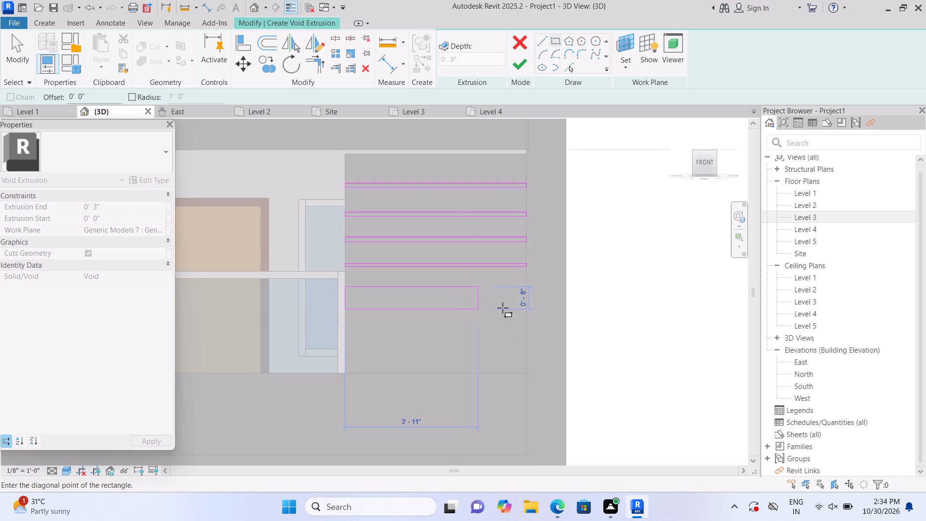
pyautogui.click(530, 289)
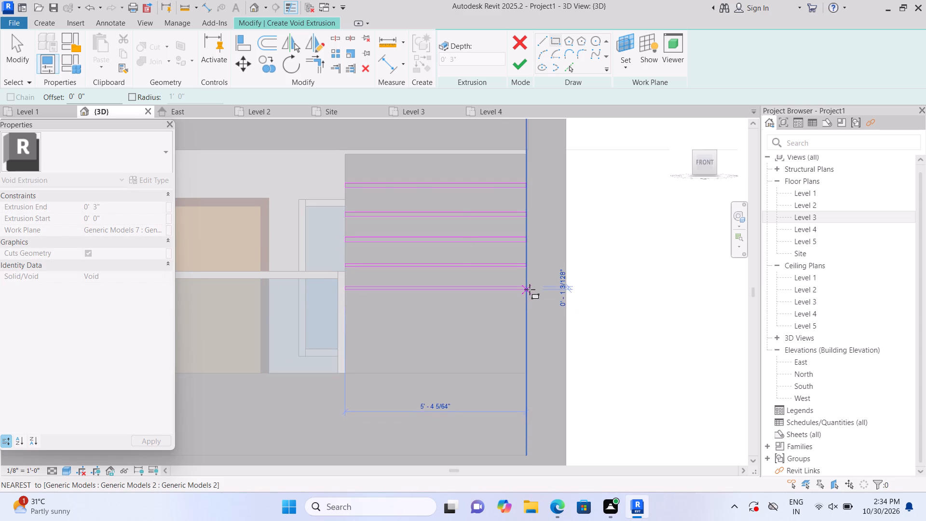
# Sketch two full-width groove rectangles, about 5' 4" wide, on the panel's lower part and finish the void extrusion sketch.
pyautogui.click(345, 310)
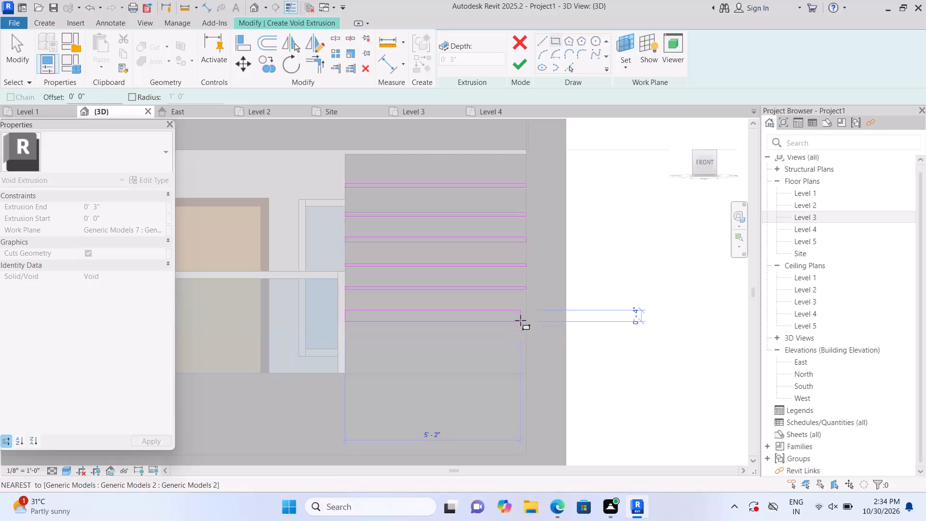
pyautogui.click(524, 314)
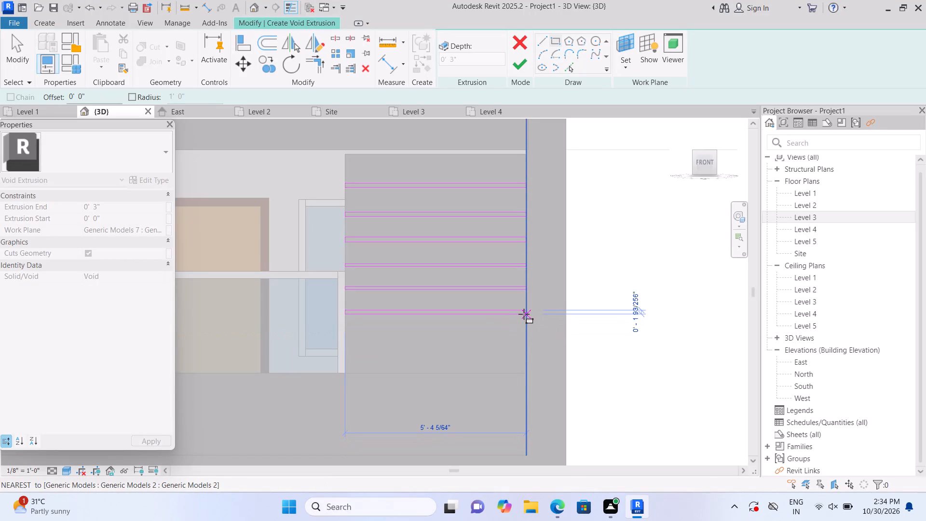
pyautogui.click(349, 342)
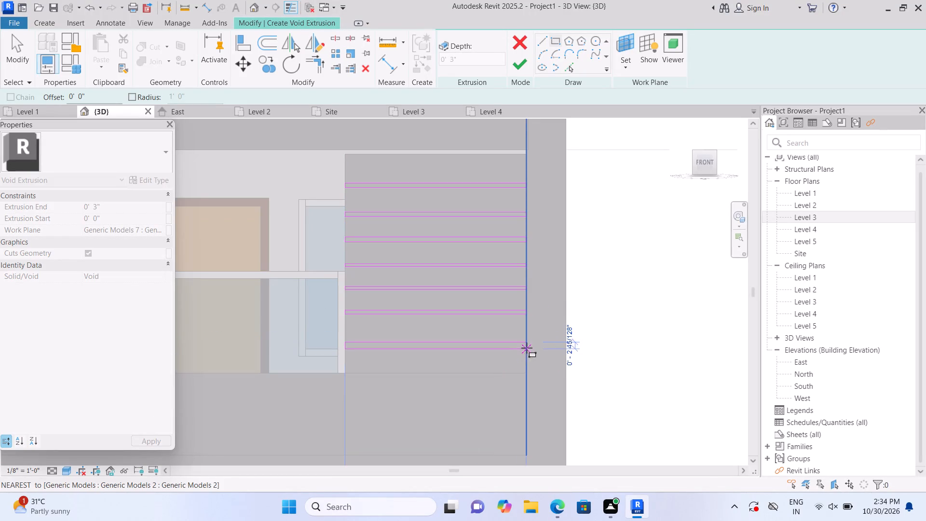
pyautogui.doubleClick(527, 347)
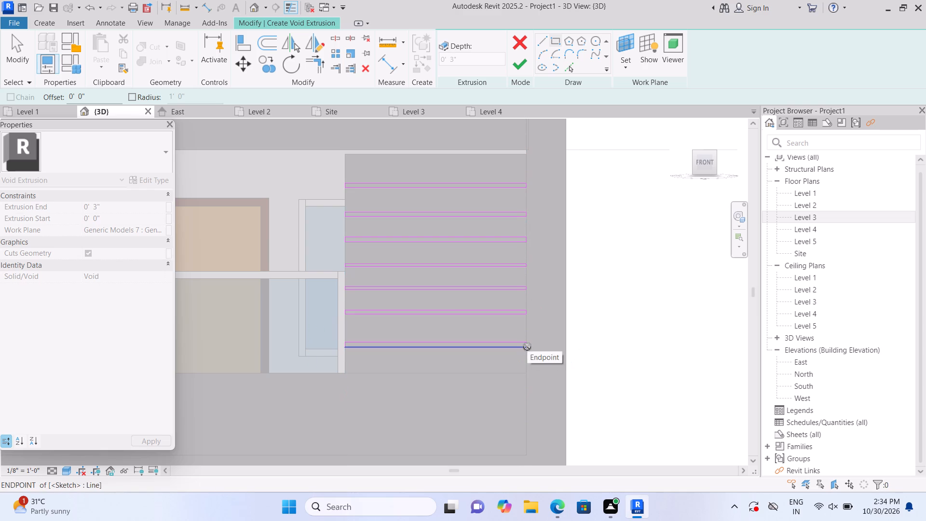
pyautogui.press('Escape')
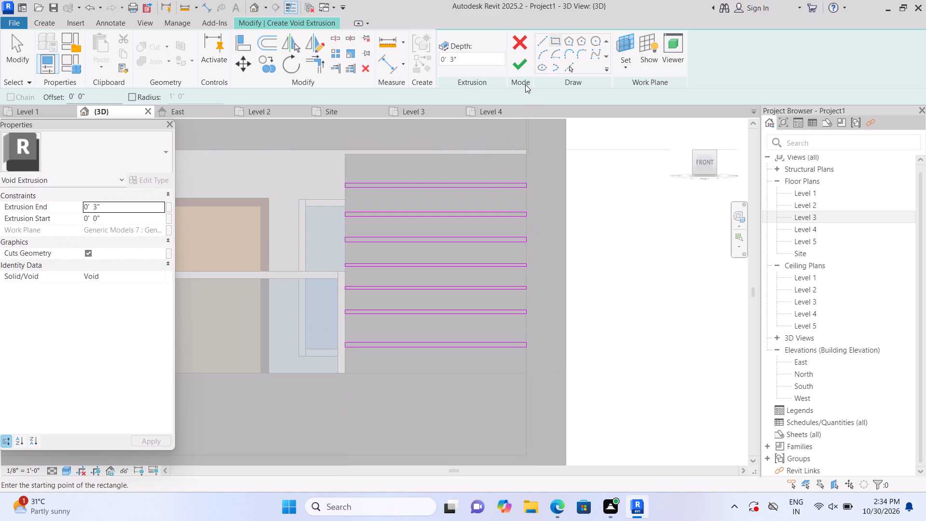
pyautogui.click(523, 69)
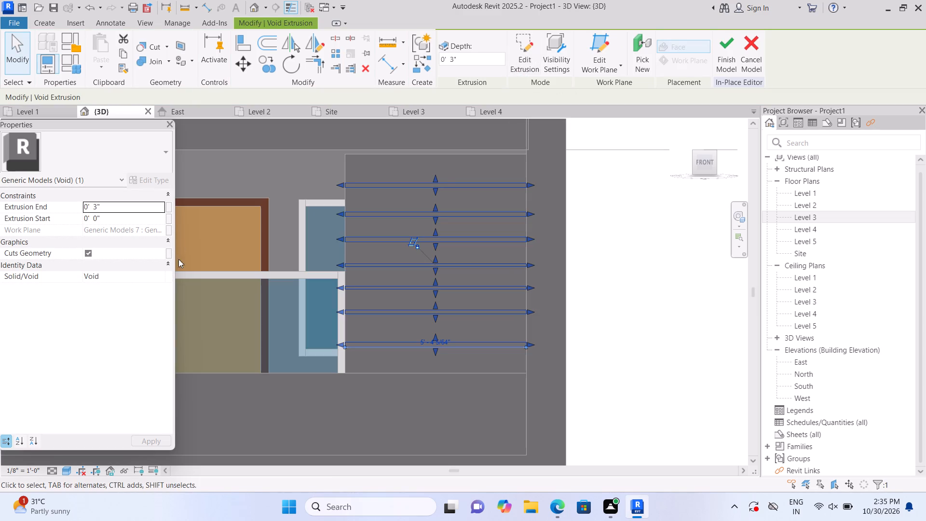
# Examine the seven-groove void extrusion on the panel beside the Level 2 balcony from the front and in isometric view.
pyautogui.click(599, 317)
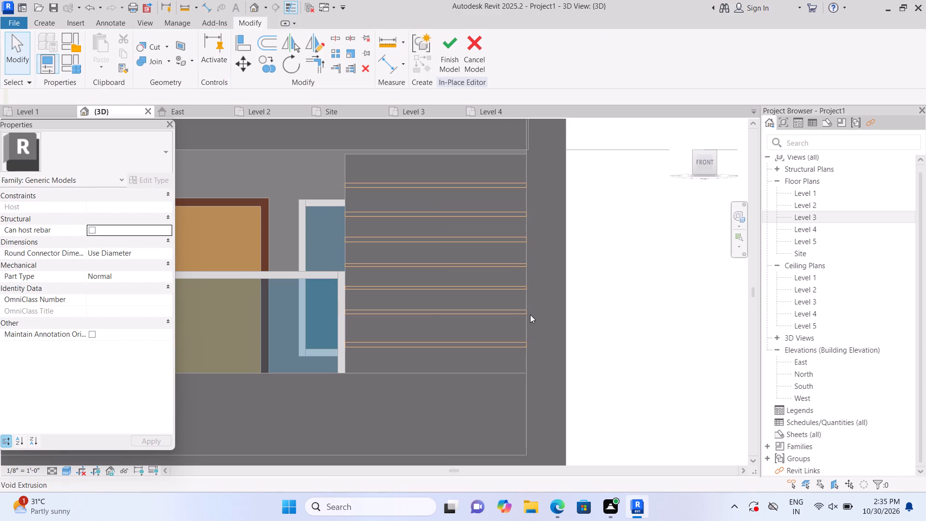
pyautogui.click(520, 313)
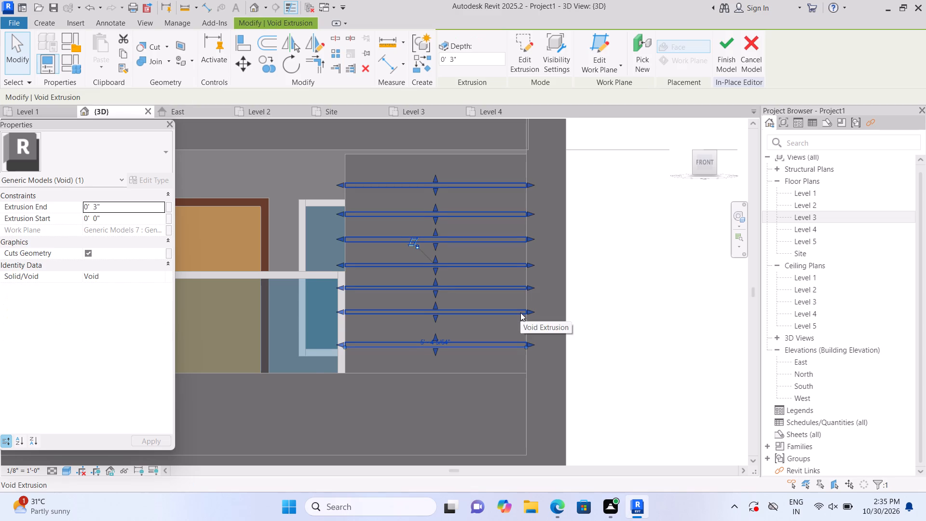
pyautogui.scroll(1, 520, 313)
pyautogui.scroll(-2, 520, 313)
pyautogui.click(649, 283)
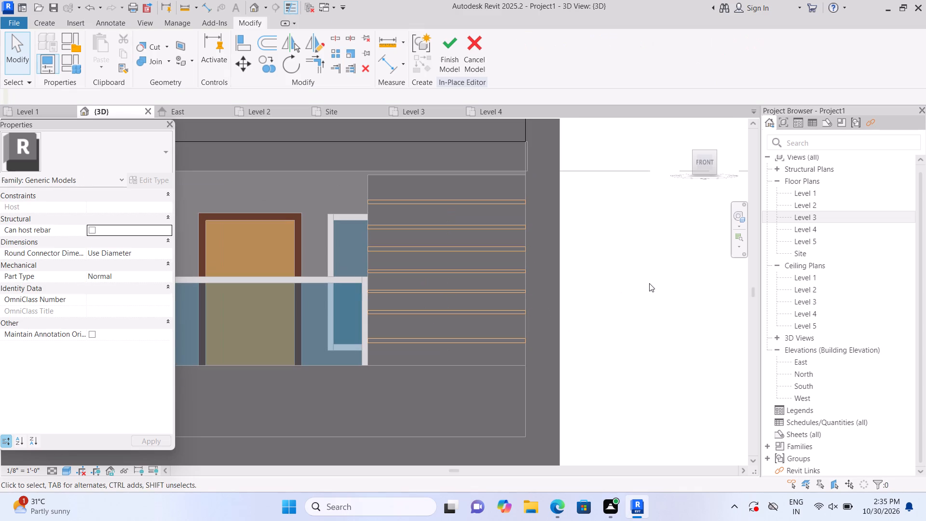
pyautogui.click(684, 123)
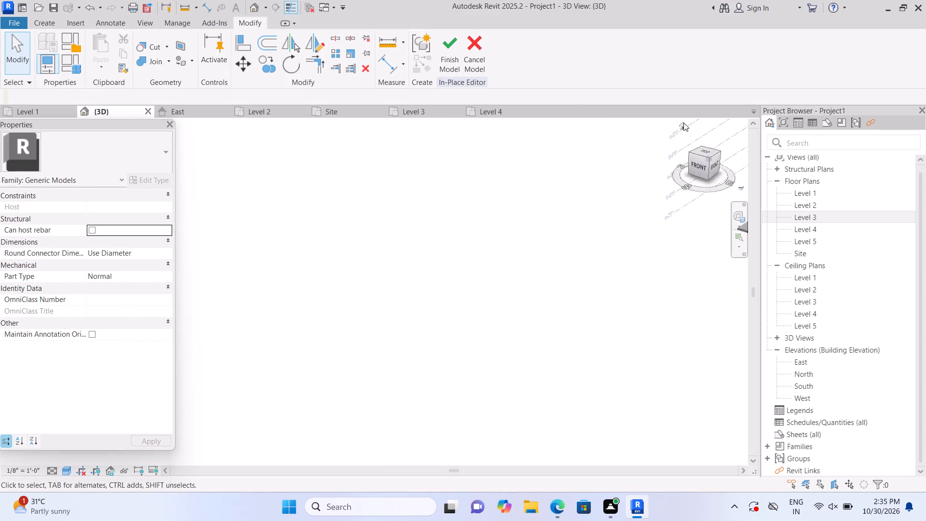
pyautogui.scroll(5, 235, 337)
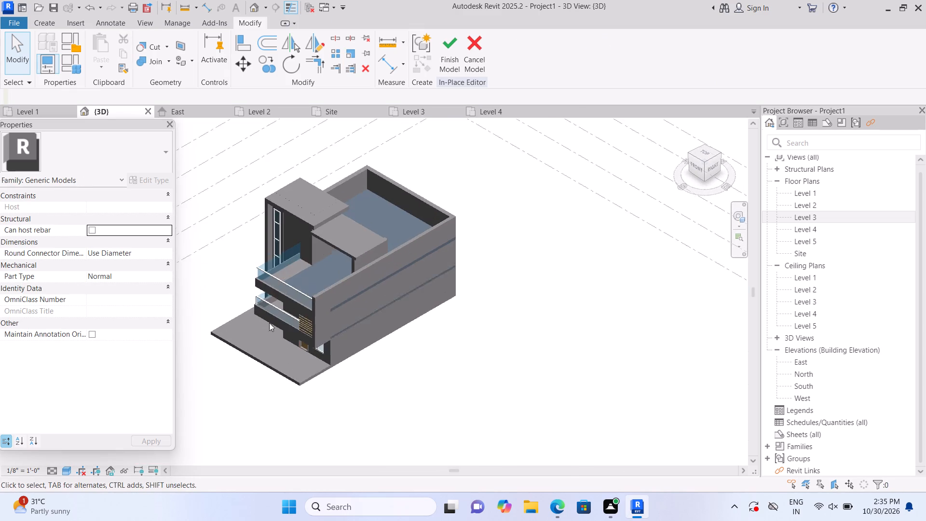
pyautogui.scroll(16, 269, 323)
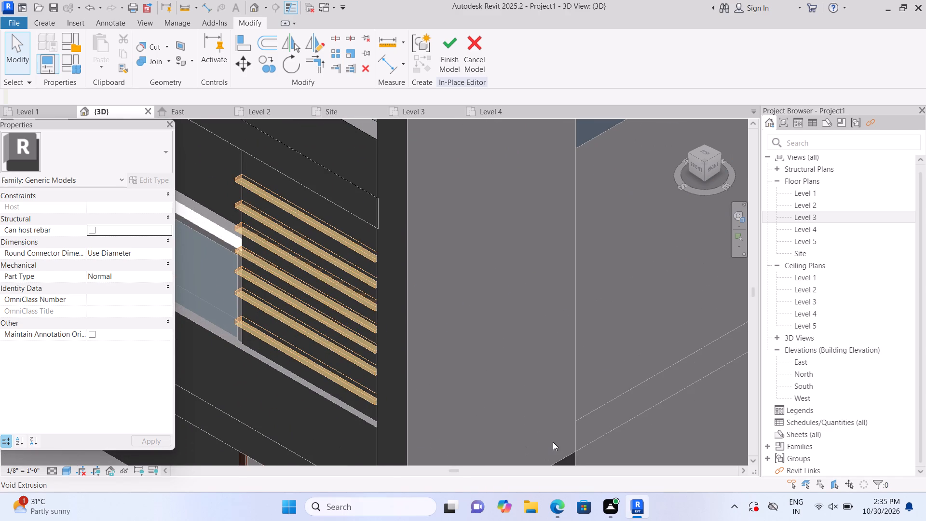
pyautogui.press('Escape')
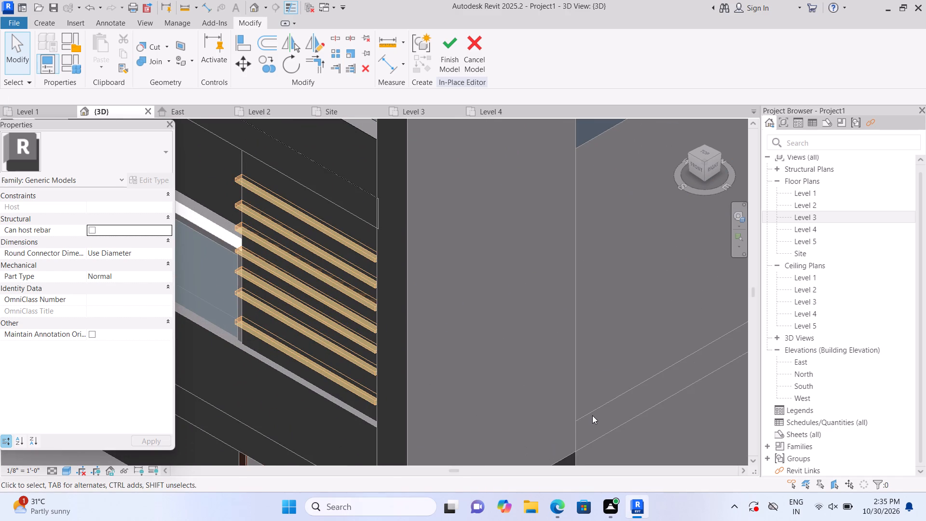
pyautogui.scroll(5, 134, 283)
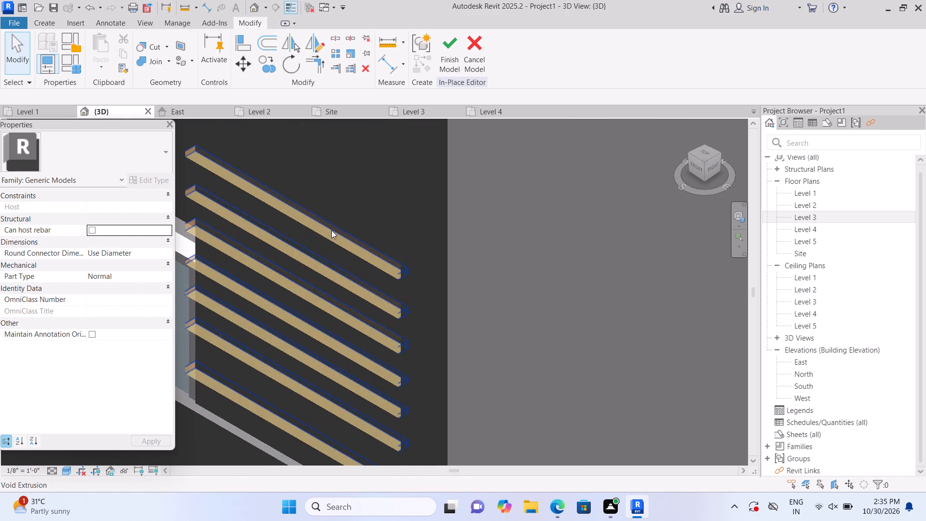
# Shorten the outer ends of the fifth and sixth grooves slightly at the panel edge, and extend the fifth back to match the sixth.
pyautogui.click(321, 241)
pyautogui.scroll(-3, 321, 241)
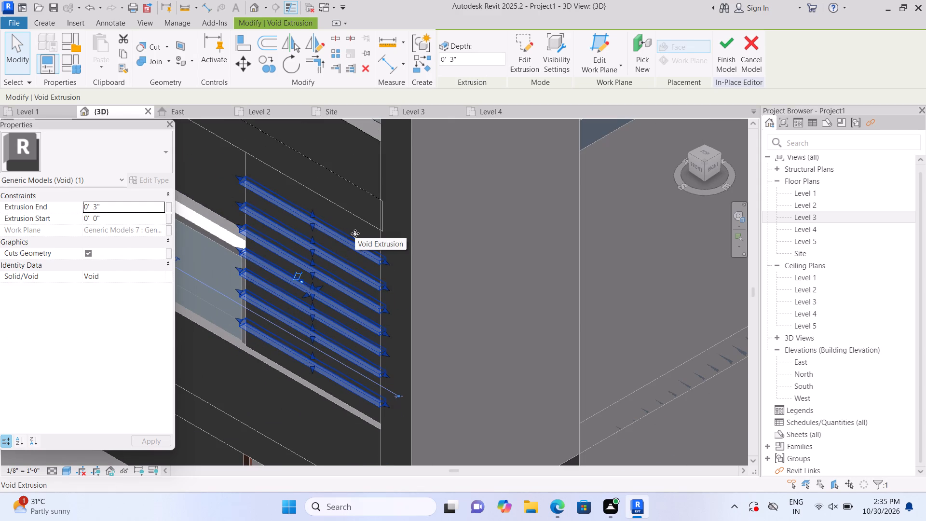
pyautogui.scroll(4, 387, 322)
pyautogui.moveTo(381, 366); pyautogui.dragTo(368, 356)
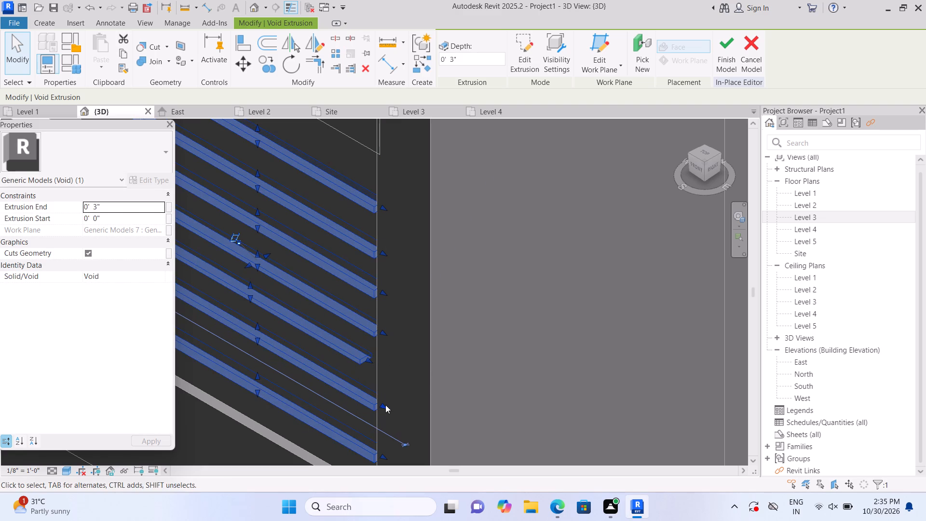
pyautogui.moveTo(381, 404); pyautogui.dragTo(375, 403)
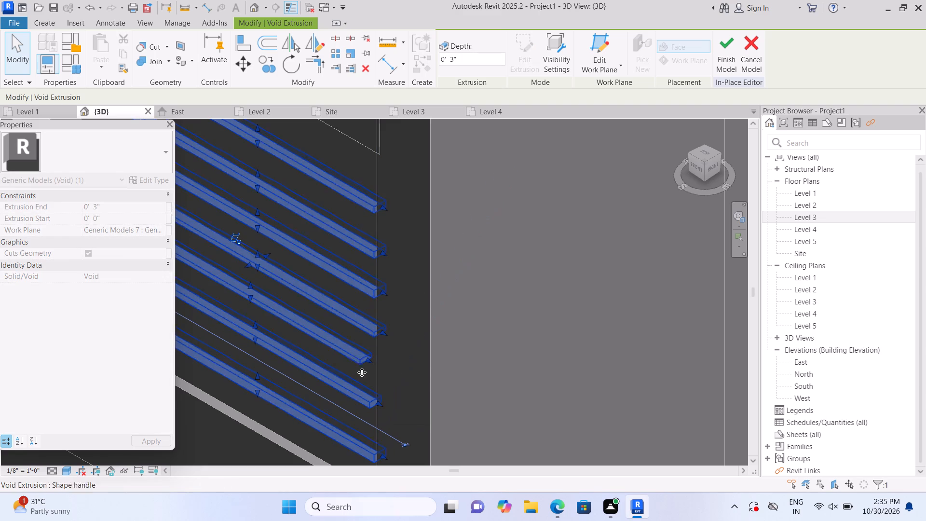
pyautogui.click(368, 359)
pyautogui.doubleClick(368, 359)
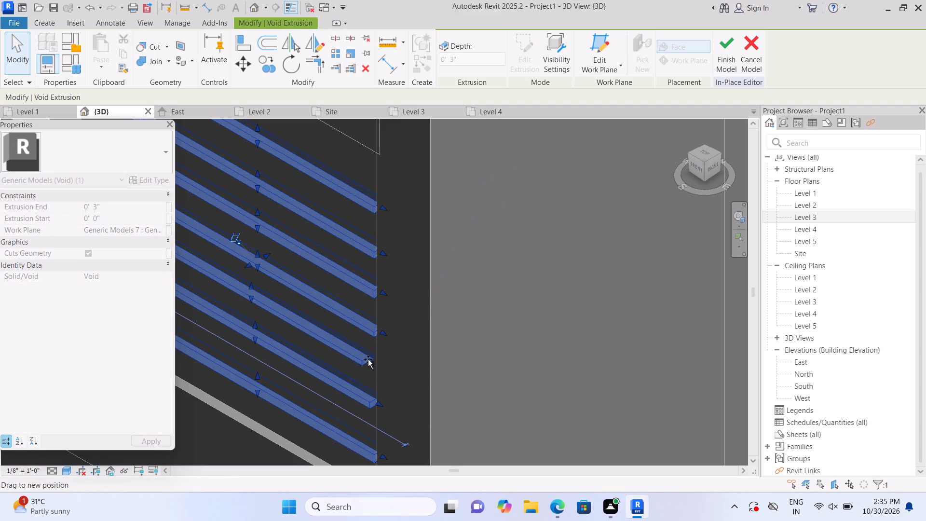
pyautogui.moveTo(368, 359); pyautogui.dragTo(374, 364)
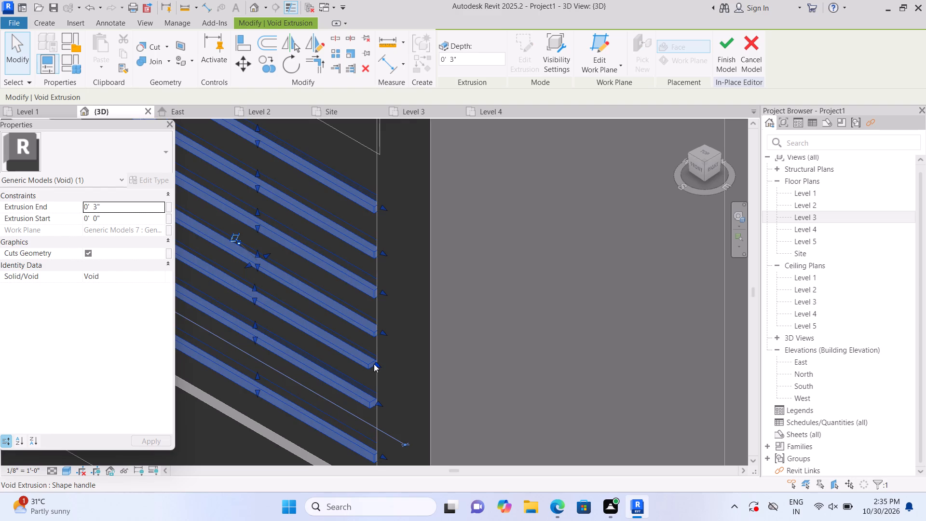
# Delete the void extrusion containing the seven grooves on the panel beside the Level 2 balcony.
pyautogui.scroll(-6, 375, 364)
pyautogui.scroll(3, 280, 425)
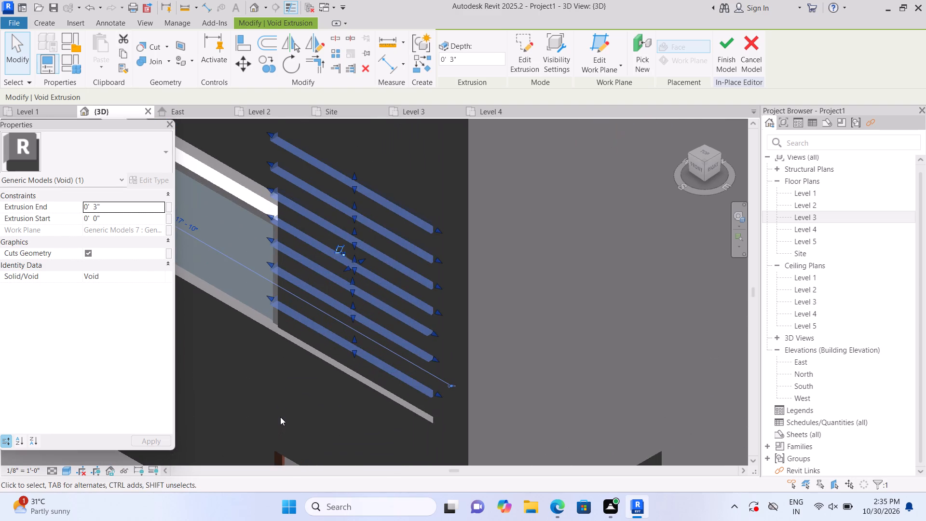
pyautogui.click(681, 125)
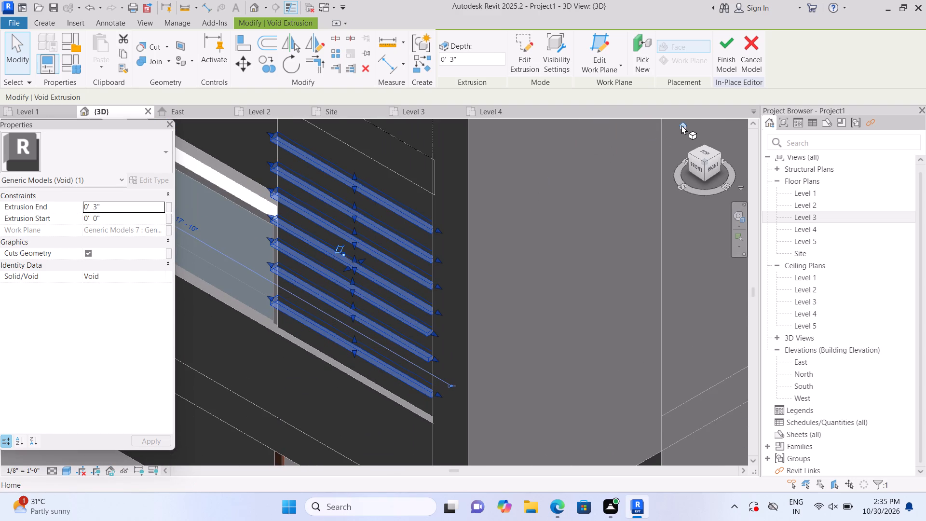
pyautogui.scroll(2, 246, 345)
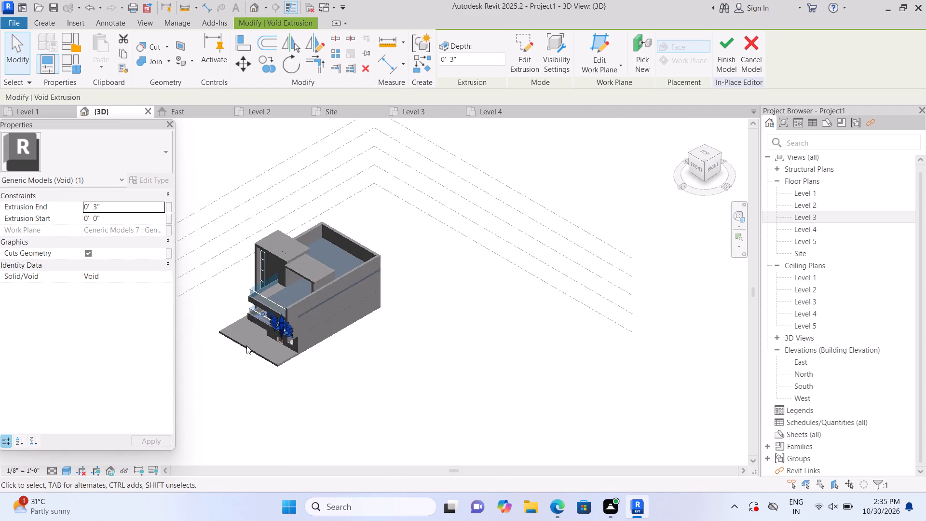
pyautogui.scroll(14, 246, 345)
pyautogui.scroll(3, 285, 324)
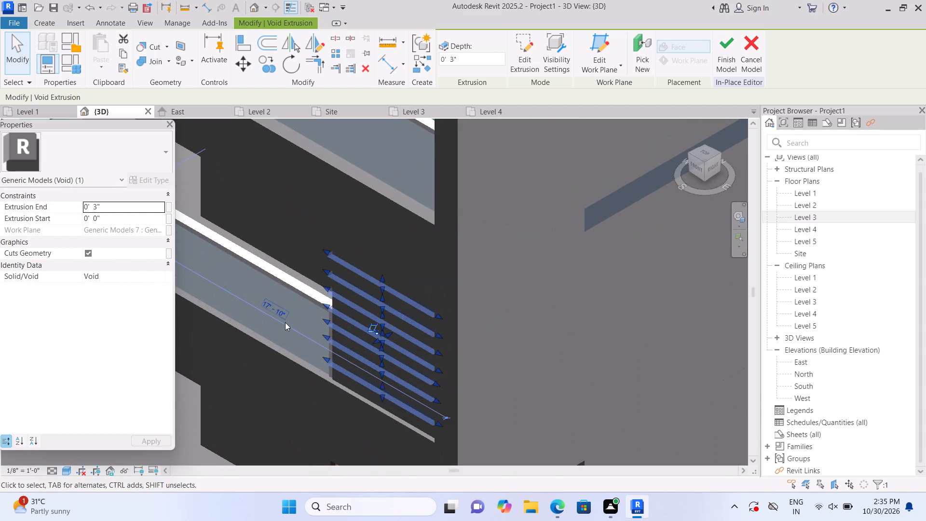
pyautogui.moveTo(285, 322); pyautogui.dragTo(215, 278, button='middle')
pyautogui.scroll(1, 285, 322)
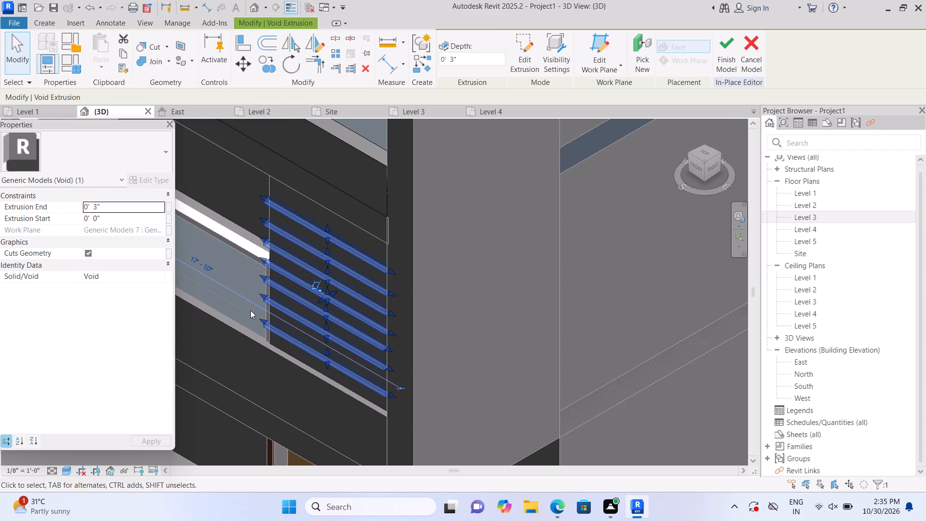
pyautogui.scroll(3, 264, 350)
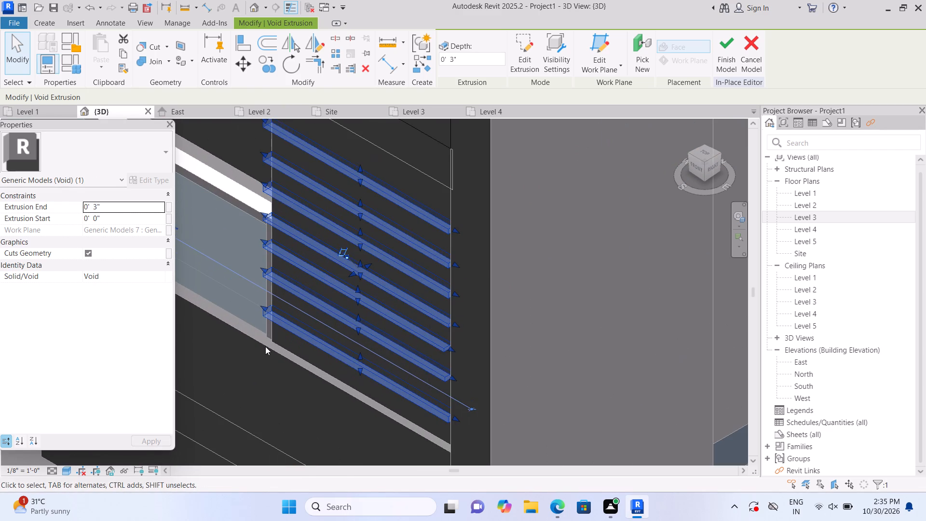
pyautogui.click(384, 199)
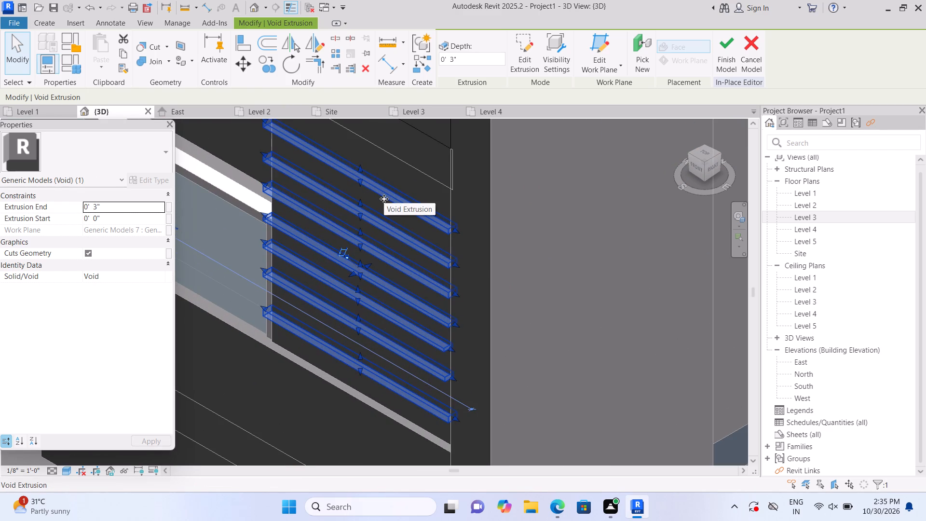
pyautogui.press('Delete')
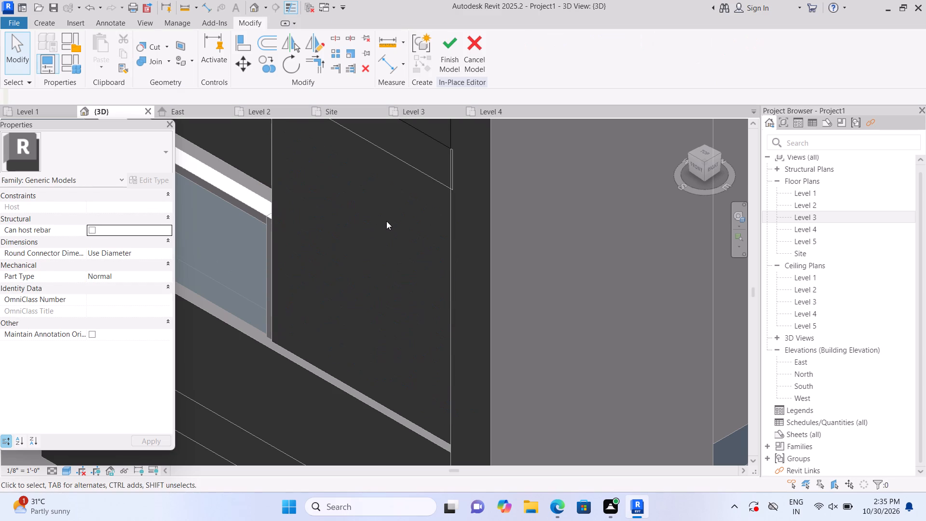
# Examine the building's front, its balconies and the ground slab from several angles.
pyautogui.scroll(-6, 386, 221)
pyautogui.moveTo(379, 228); pyautogui.dragTo(365, 298, button='middle')
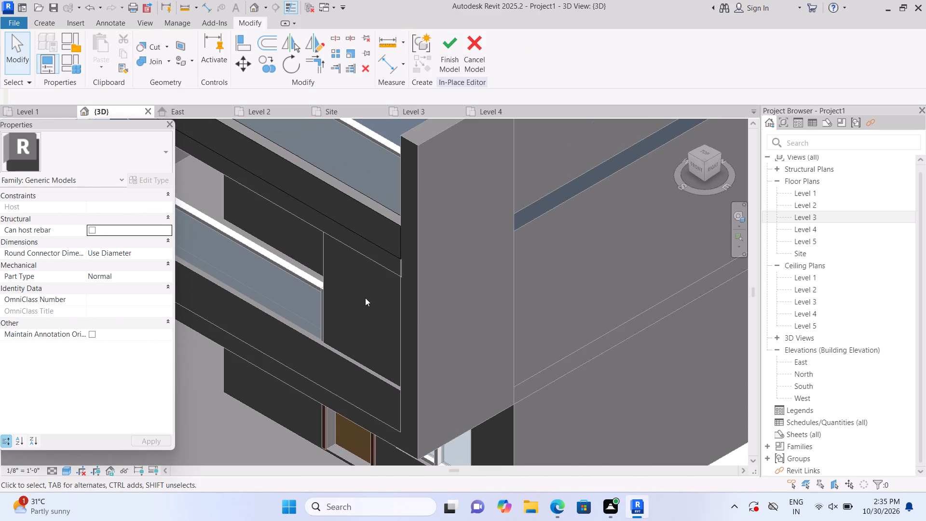
pyautogui.scroll(-9, 366, 297)
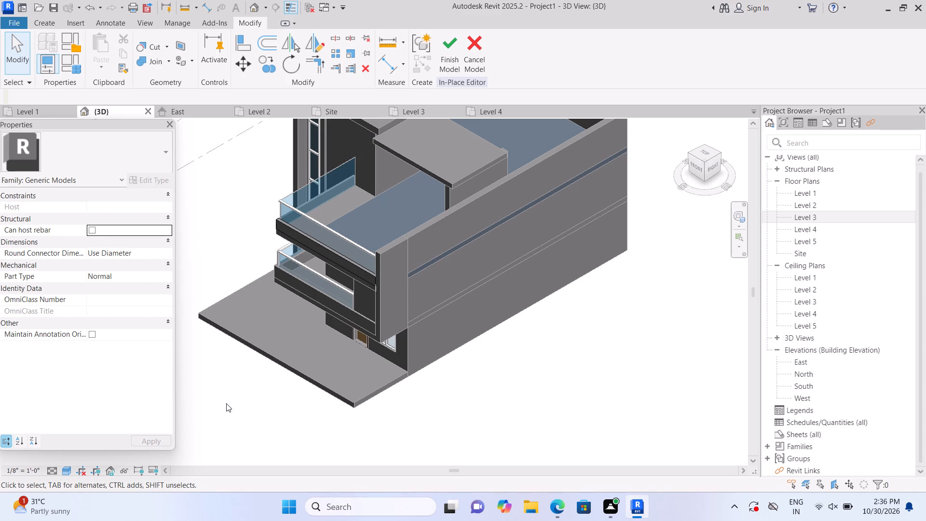
pyautogui.moveTo(227, 405); pyautogui.dragTo(376, 397, button='middle')
pyautogui.moveTo(317, 412); pyautogui.dragTo(332, 427, button='middle')
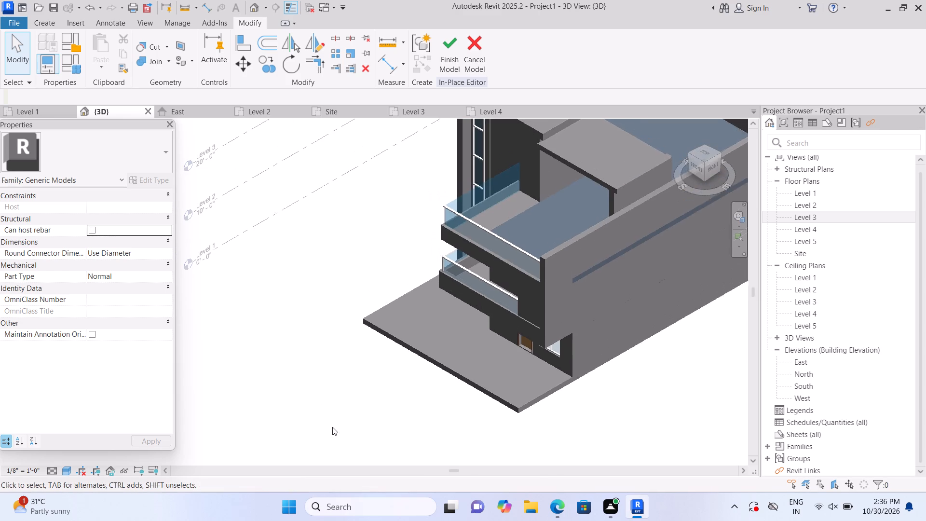
pyautogui.middleClick(338, 439)
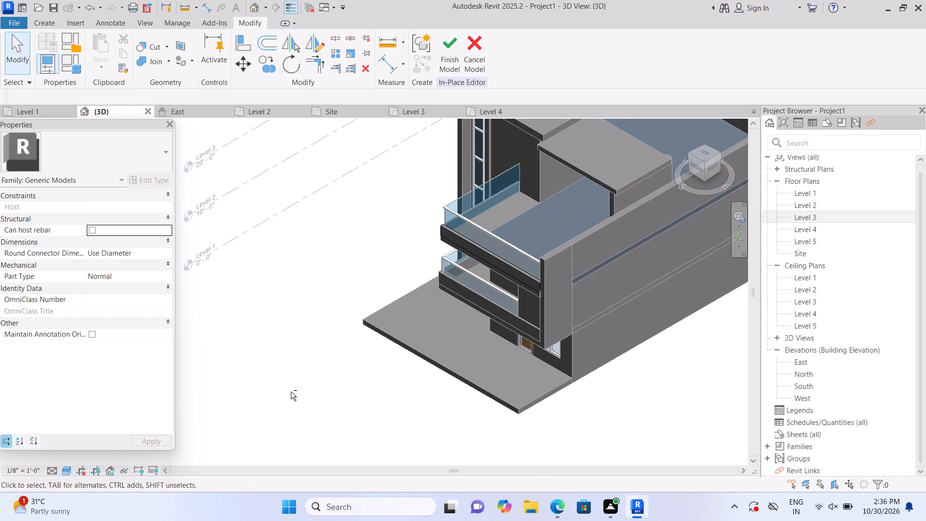
pyautogui.keyDown('shift'); pyautogui.moveTo(291, 392); pyautogui.dragTo(390, 403, button='middle'); pyautogui.keyUp('shift')
pyautogui.moveTo(376, 381); pyautogui.dragTo(221, 316, button='middle')
pyautogui.scroll(1, 290, 391)
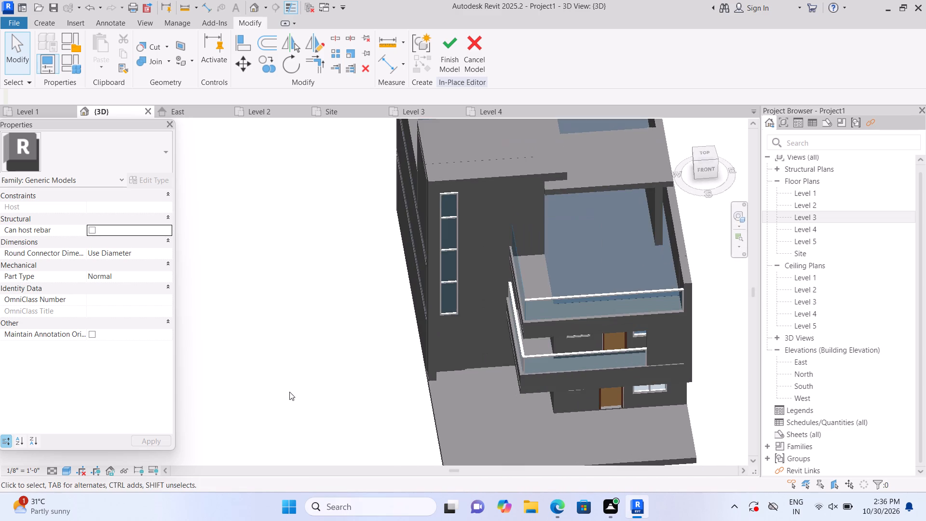
pyautogui.moveTo(284, 388); pyautogui.dragTo(179, 294, button='middle')
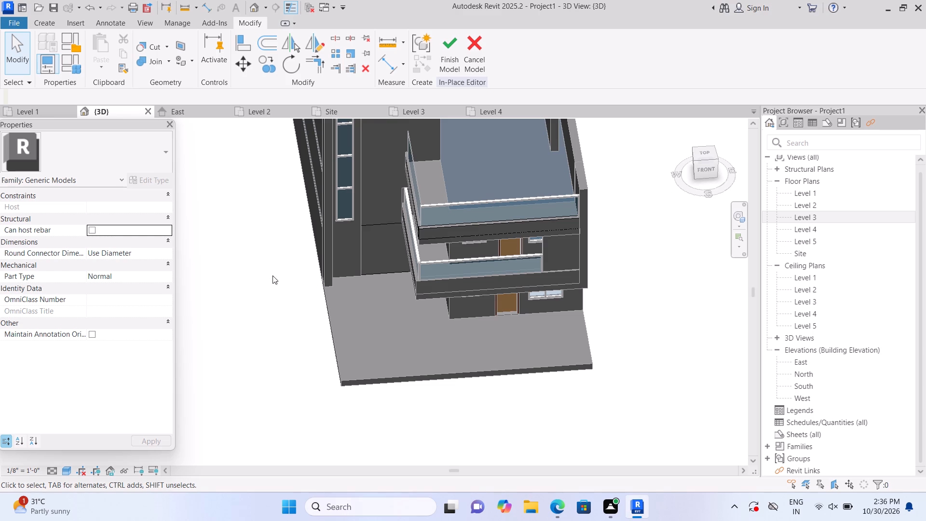
pyautogui.keyDown('shift'); pyautogui.moveTo(559, 409); pyautogui.dragTo(646, 402, button='middle'); pyautogui.keyUp('shift')
pyautogui.moveTo(615, 389); pyautogui.dragTo(271, 392, button='middle')
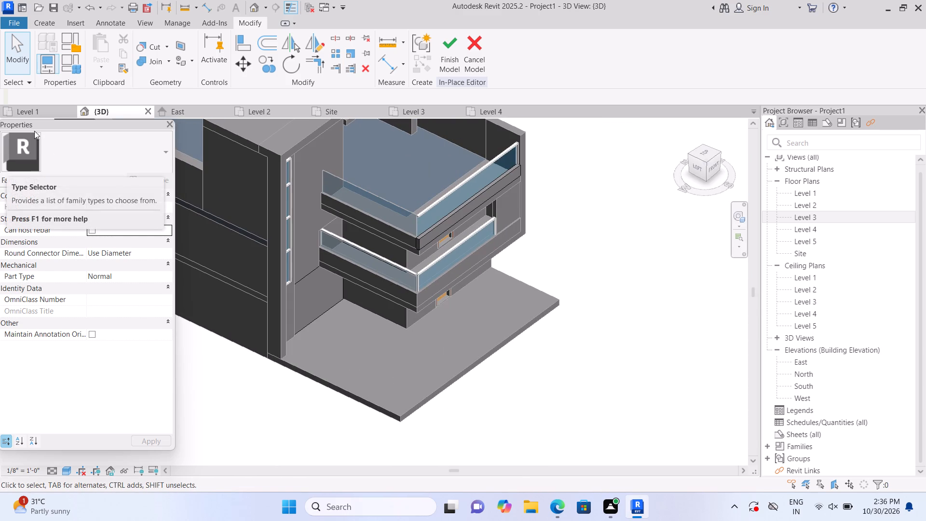
# Start a solid extrusion and set its work plane by picking the underside of the slab in front of the building.
pyautogui.click(50, 25)
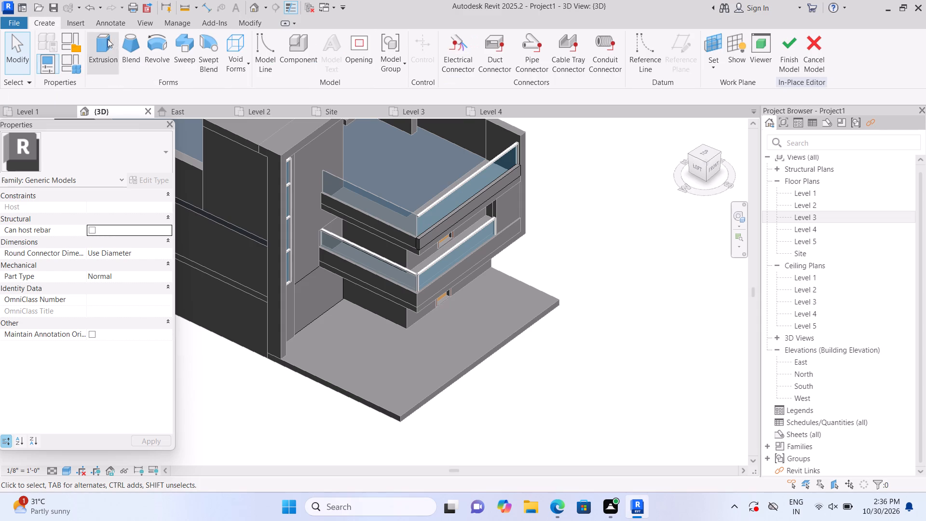
pyautogui.click(114, 41)
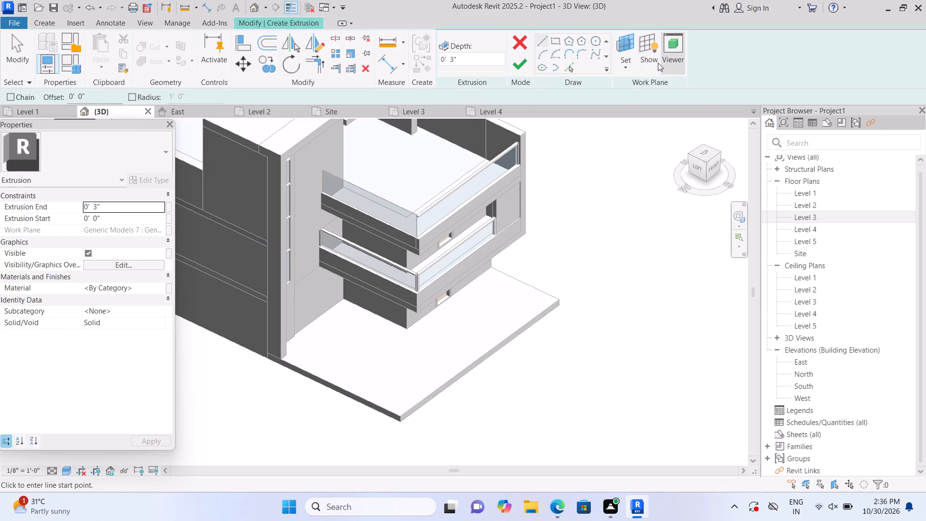
pyautogui.click(615, 68)
pyautogui.click(634, 109)
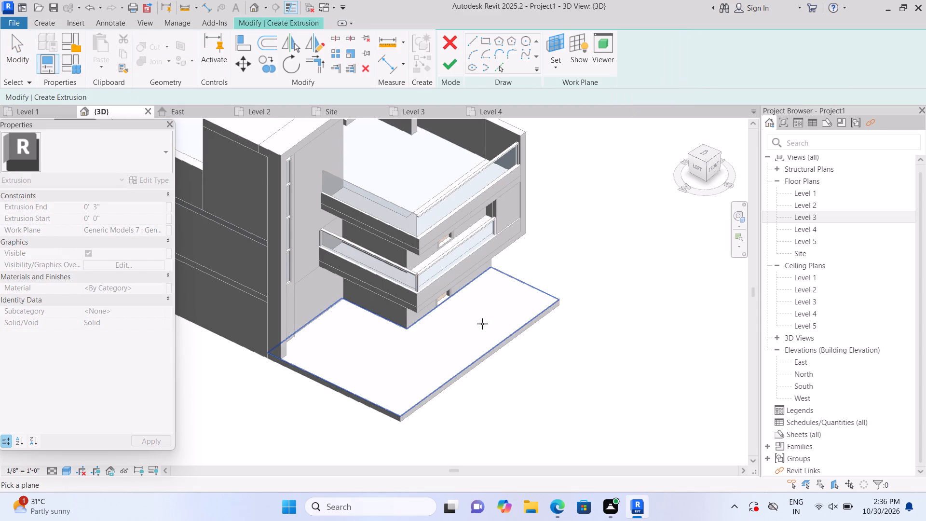
pyautogui.scroll(2, 423, 416)
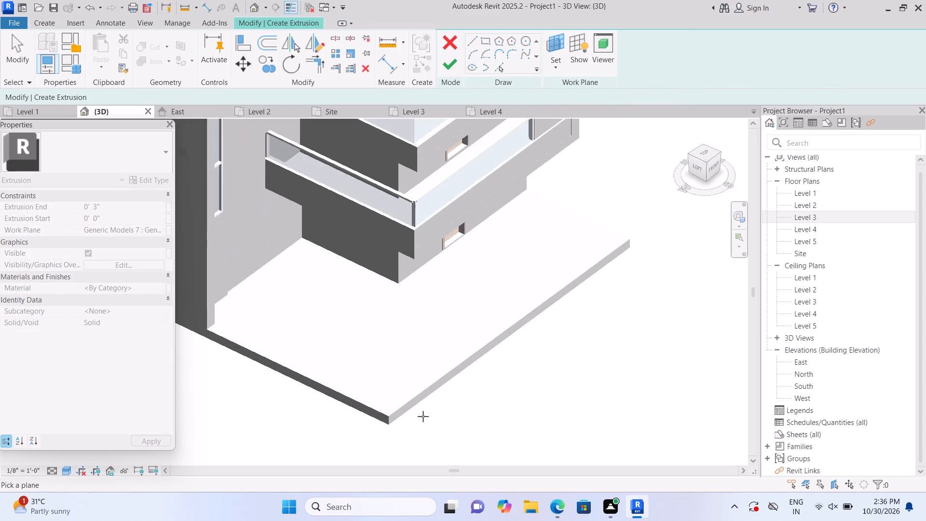
pyautogui.scroll(3, 423, 416)
pyautogui.click(401, 406)
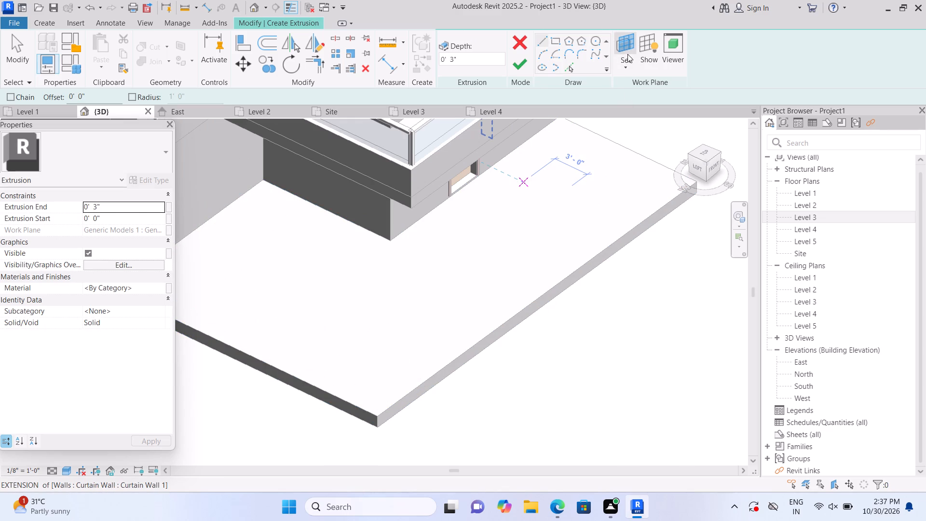
pyautogui.click(624, 66)
pyautogui.click(630, 111)
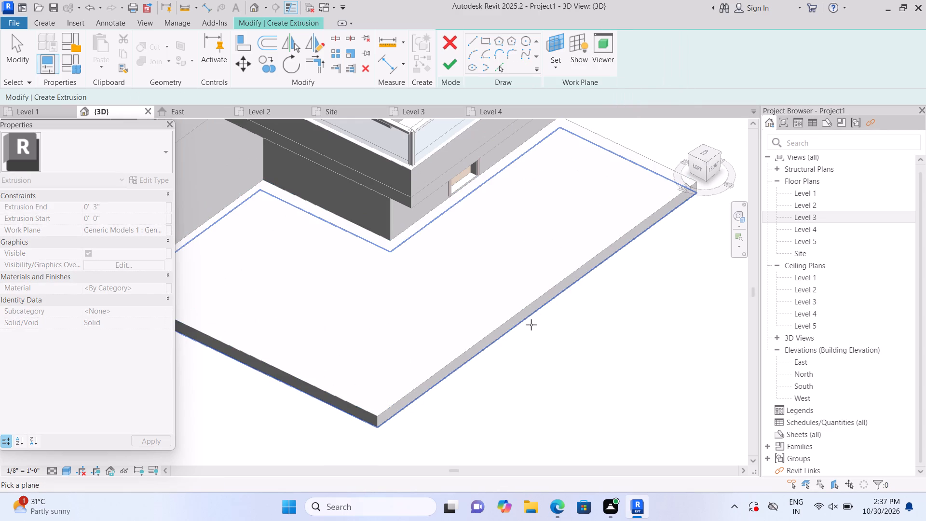
pyautogui.click(463, 366)
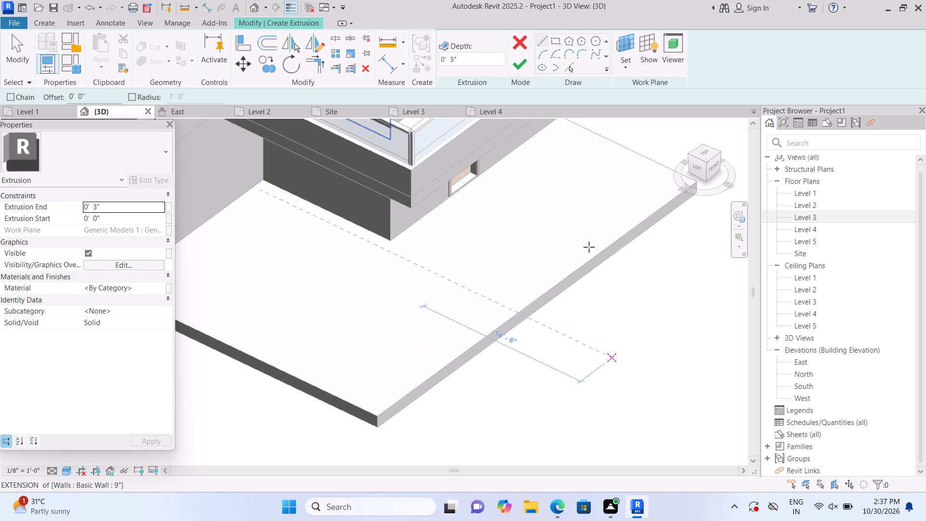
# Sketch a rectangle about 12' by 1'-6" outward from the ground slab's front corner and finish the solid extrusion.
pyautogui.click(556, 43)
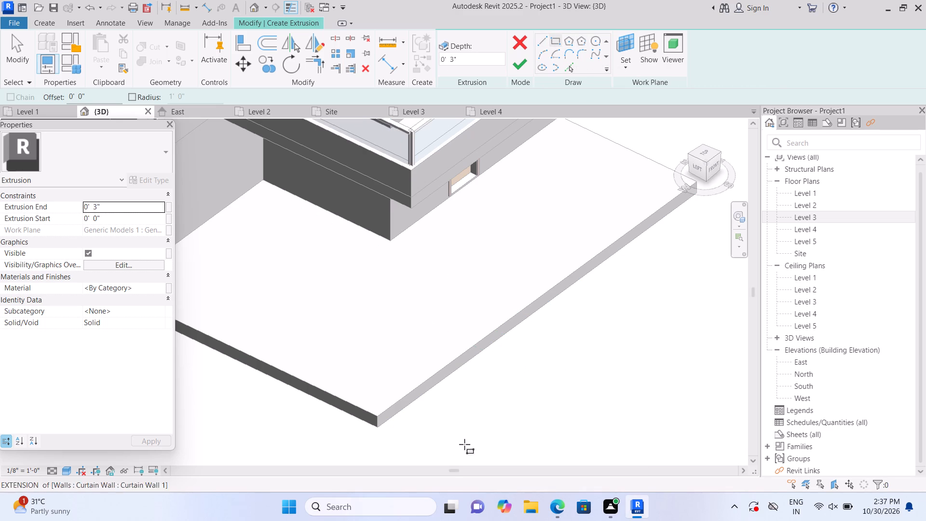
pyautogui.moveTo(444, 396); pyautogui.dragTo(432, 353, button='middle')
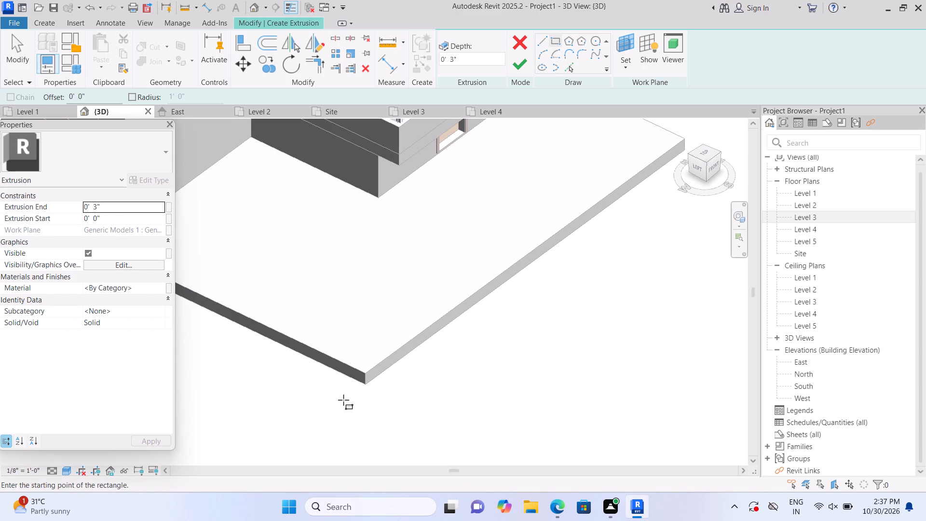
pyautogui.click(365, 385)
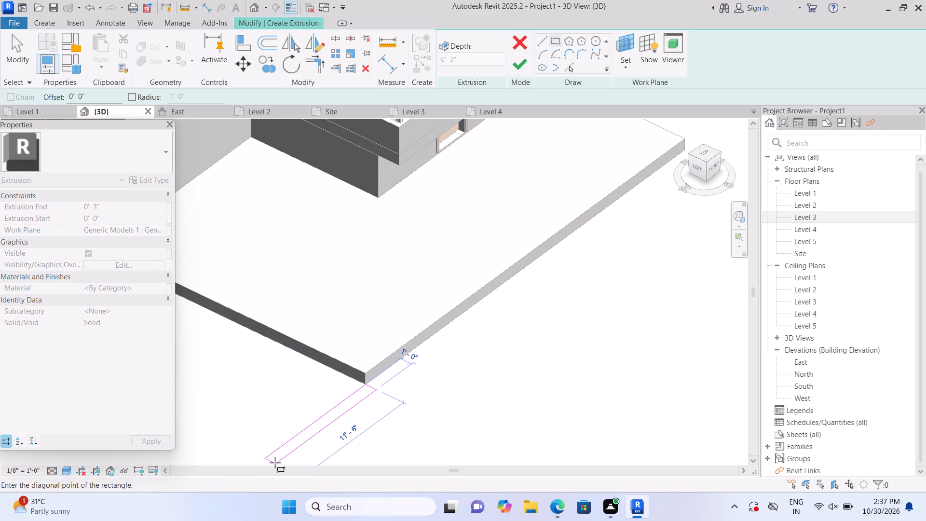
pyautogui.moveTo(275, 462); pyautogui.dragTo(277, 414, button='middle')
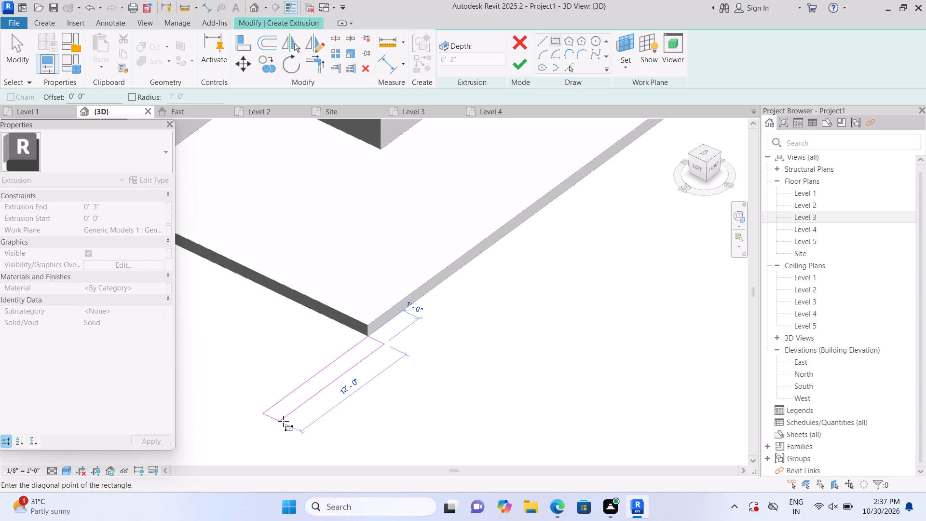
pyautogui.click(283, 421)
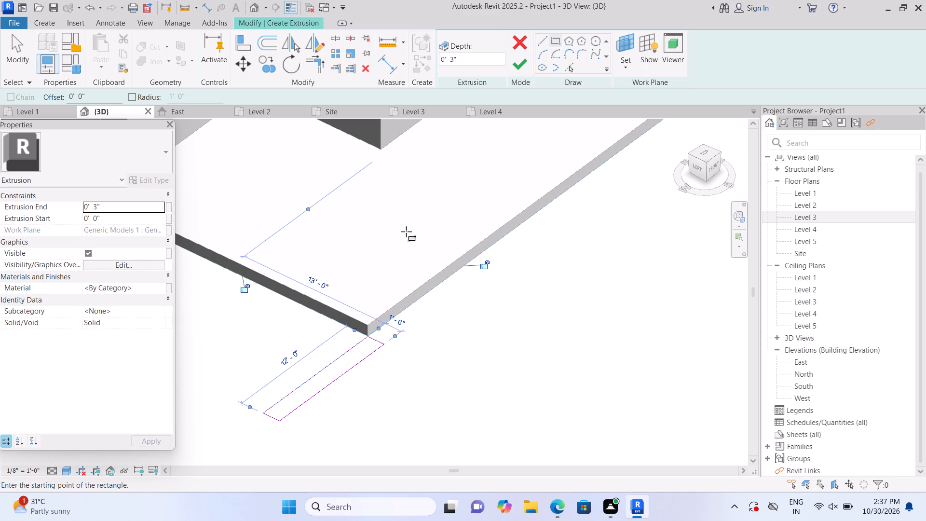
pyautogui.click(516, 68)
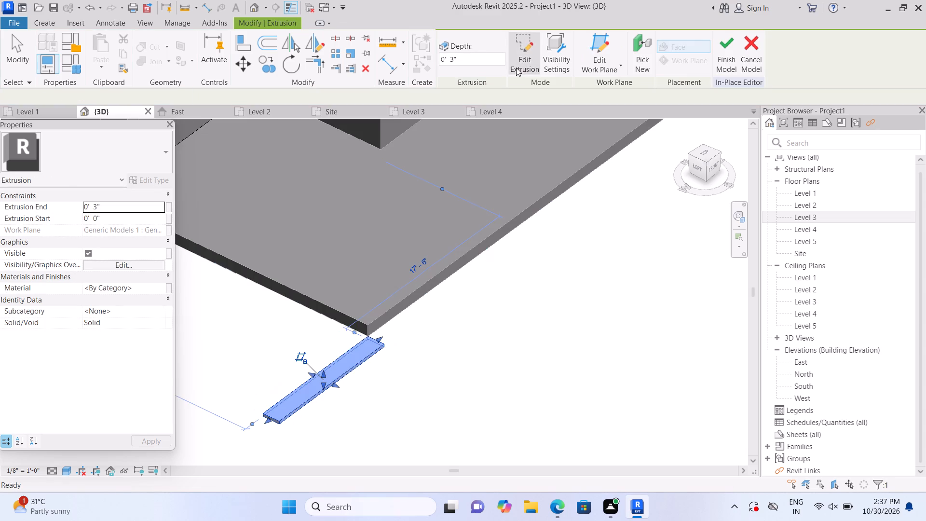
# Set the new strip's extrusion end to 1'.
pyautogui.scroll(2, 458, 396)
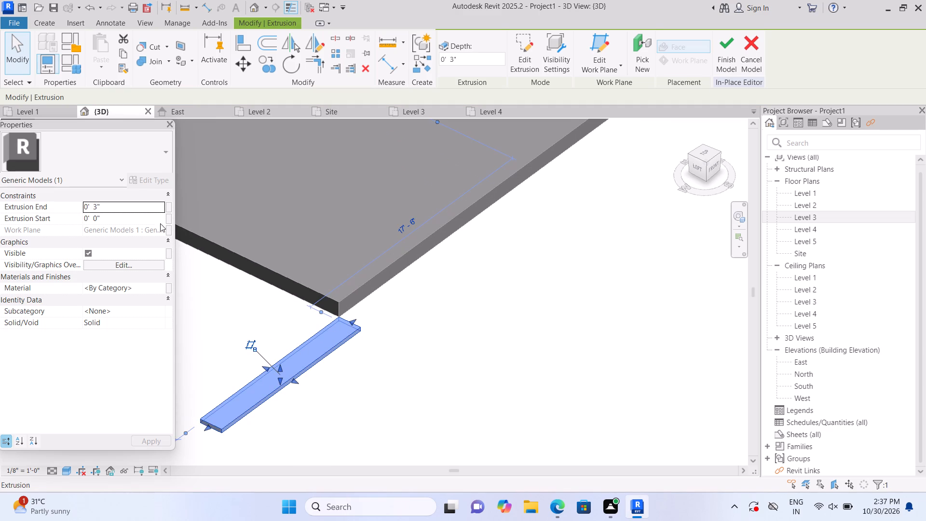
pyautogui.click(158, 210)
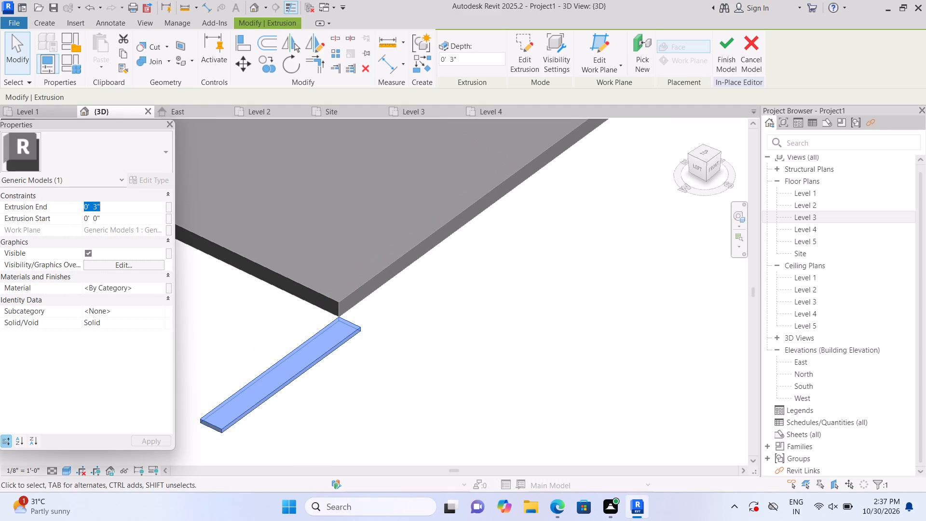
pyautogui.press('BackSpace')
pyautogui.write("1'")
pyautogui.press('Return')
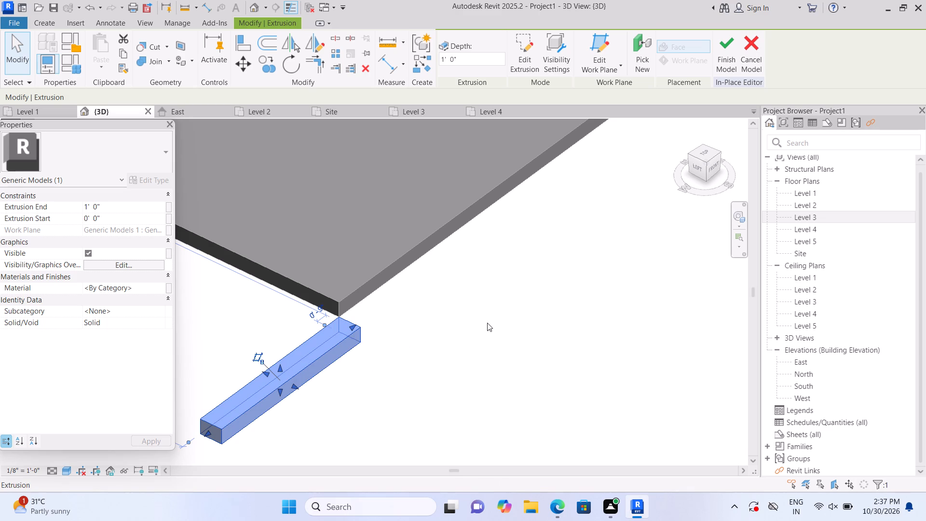
# Examine from several angles how the extruded block meets the ground slab's corner.
pyautogui.keyDown('shift'); pyautogui.moveTo(474, 341); pyautogui.dragTo(374, 408, button='middle'); pyautogui.keyUp('shift')
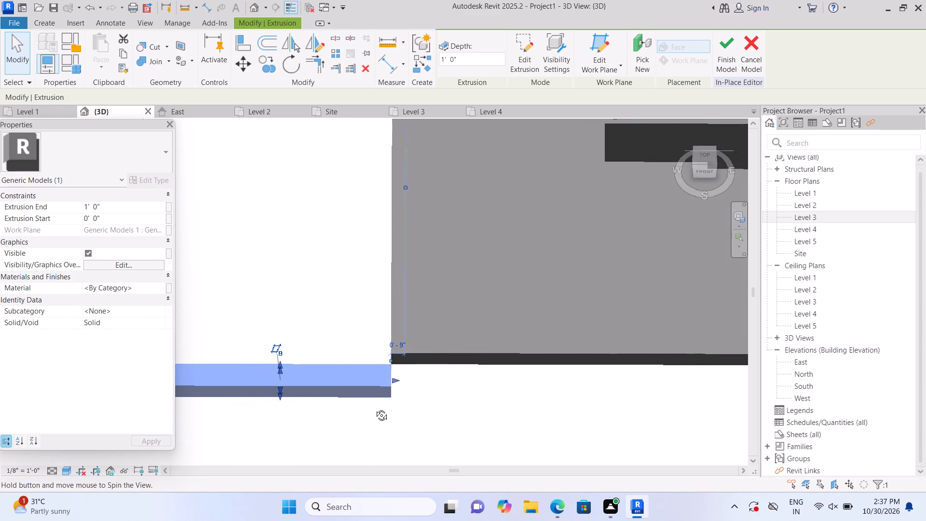
pyautogui.keyDown('shift'); pyautogui.moveTo(374, 408); pyautogui.dragTo(371, 411, button='middle'); pyautogui.keyUp('shift')
pyautogui.scroll(11, 386, 386)
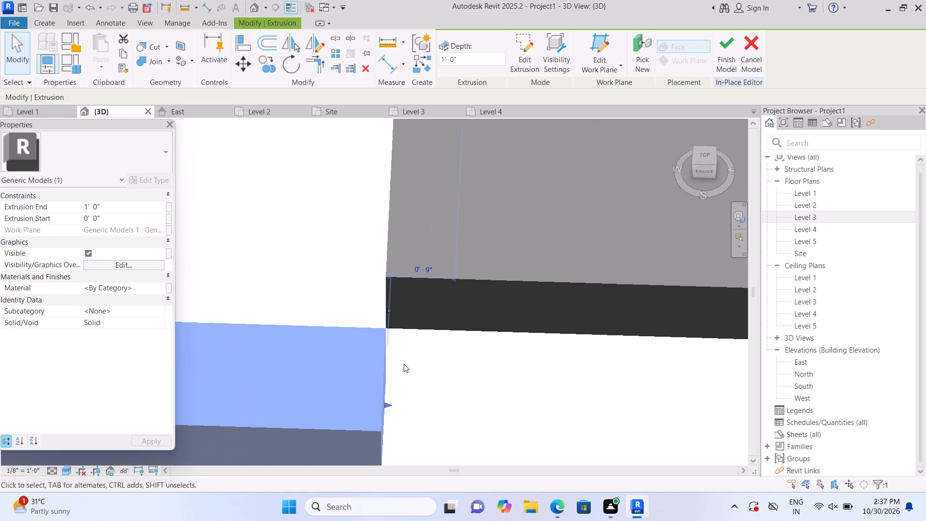
pyautogui.scroll(12, 404, 364)
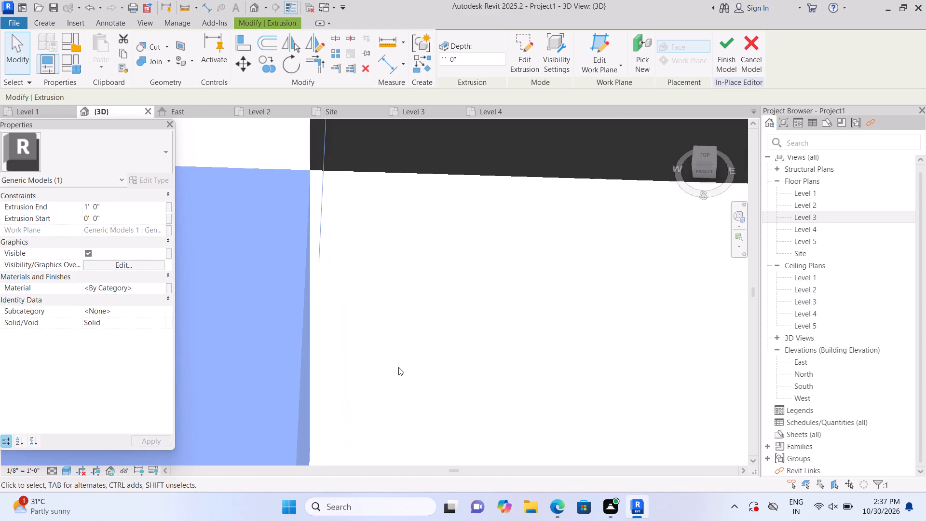
pyautogui.scroll(-19, 398, 367)
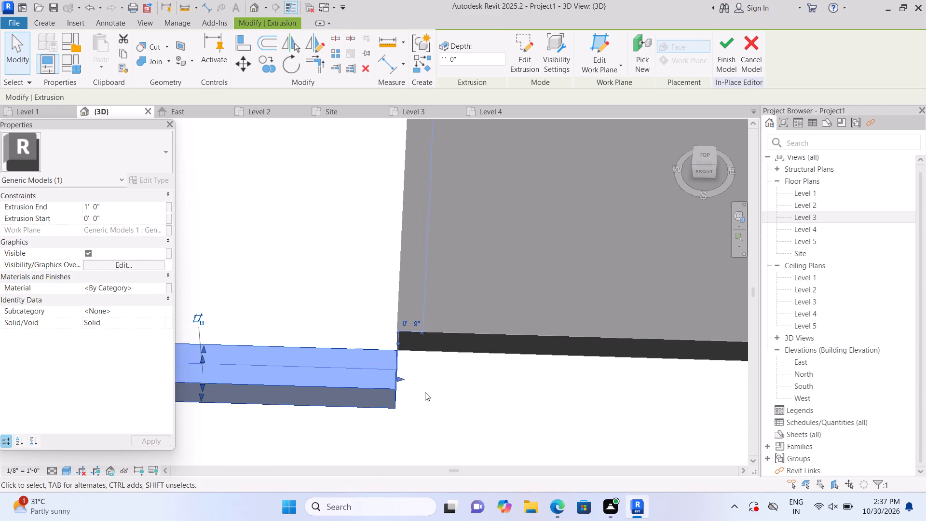
pyautogui.keyDown('shift'); pyautogui.moveTo(424, 404); pyautogui.dragTo(515, 384, button='middle'); pyautogui.keyUp('shift')
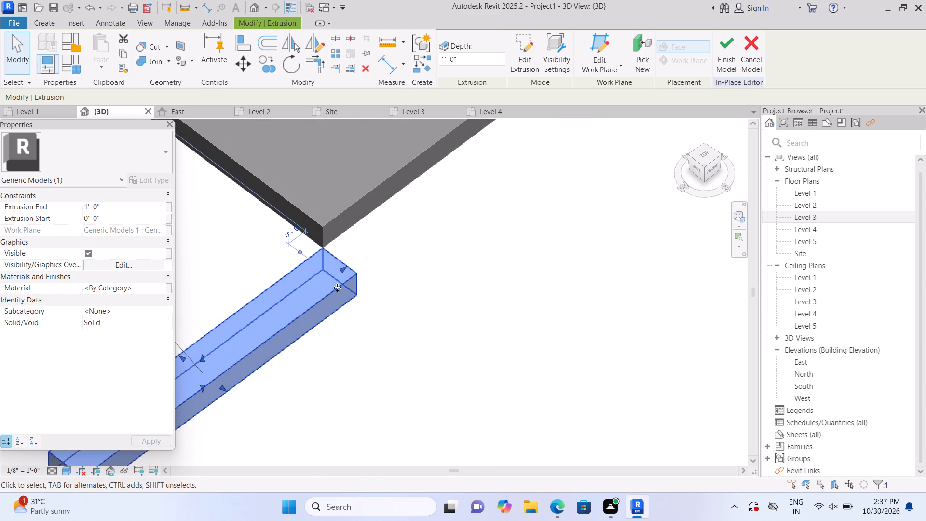
pyautogui.scroll(5, 324, 286)
pyautogui.keyDown('shift'); pyautogui.scroll(1, 421, 302); pyautogui.keyUp('shift')
pyautogui.keyDown('shift'); pyautogui.moveTo(399, 342); pyautogui.dragTo(471, 344, button='middle'); pyautogui.keyUp('shift')
pyautogui.scroll(-5, 346, 343)
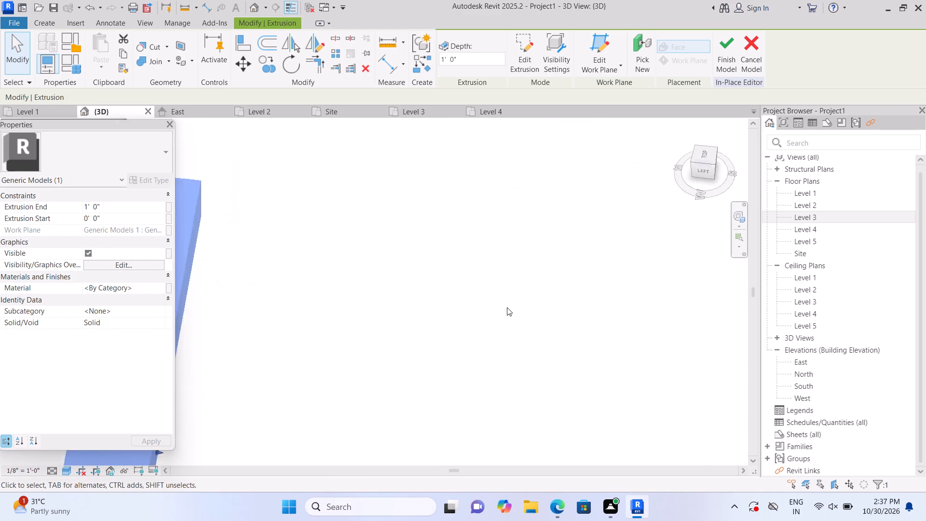
pyautogui.scroll(-2, 507, 307)
pyautogui.keyDown('shift'); pyautogui.moveTo(389, 350); pyautogui.dragTo(458, 333, button='middle'); pyautogui.keyUp('shift')
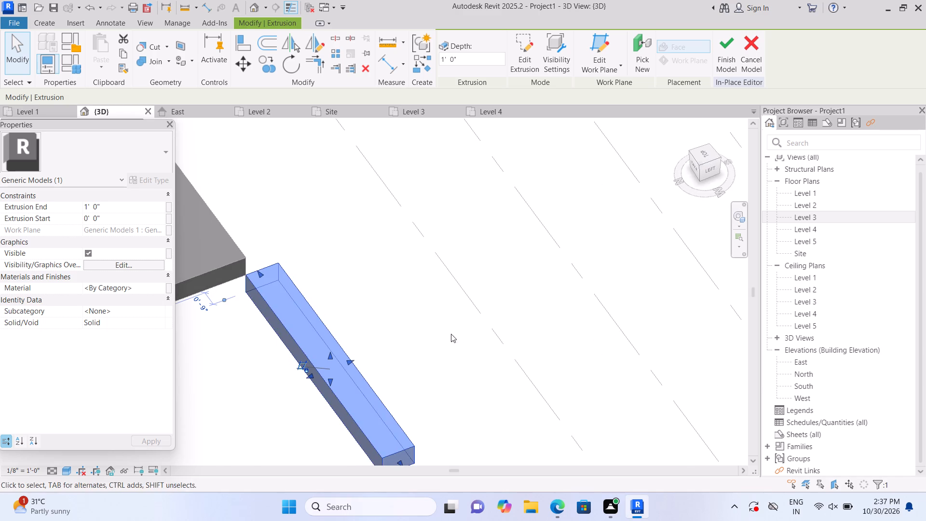
pyautogui.scroll(1, 334, 352)
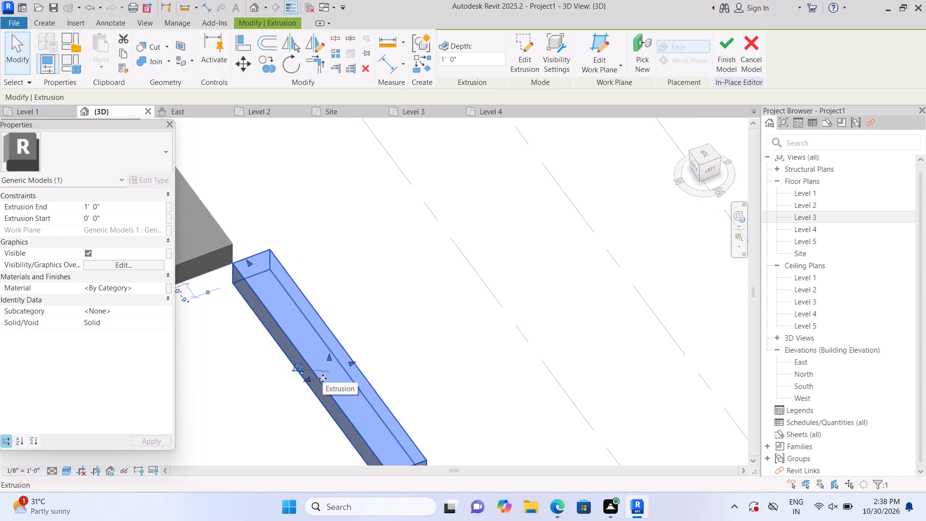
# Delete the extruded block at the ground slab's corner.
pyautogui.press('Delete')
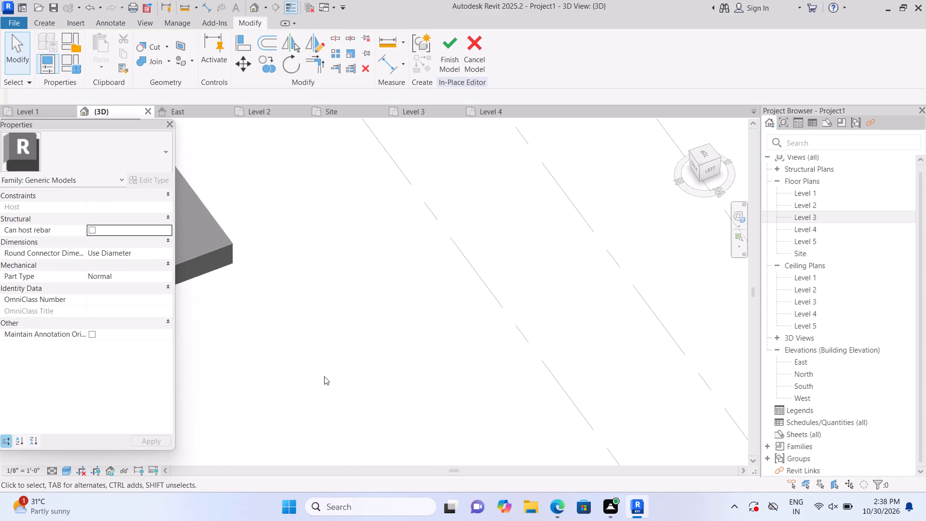
# Start another solid extrusion and set its work plane by picking the ground slab's vertical front edge face.
pyautogui.click(53, 23)
pyautogui.click(104, 56)
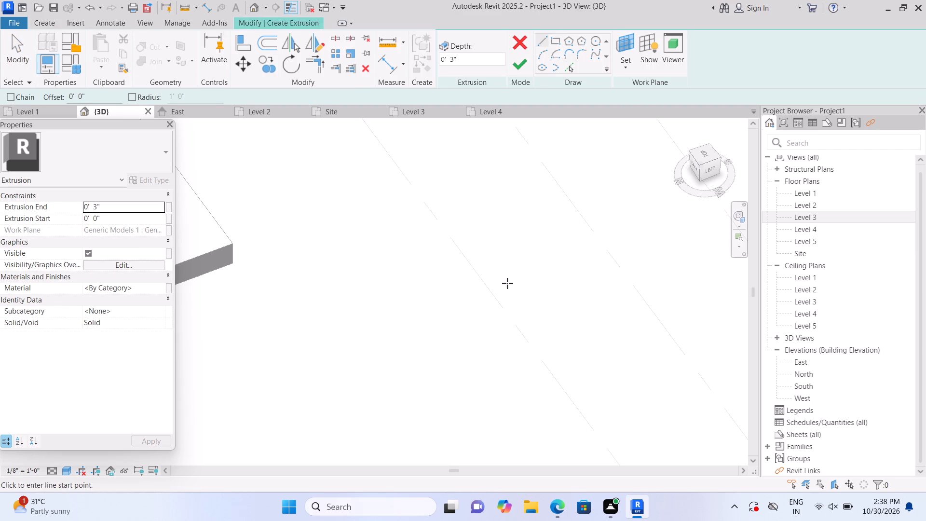
pyautogui.keyDown('shift'); pyautogui.moveTo(506, 286); pyautogui.dragTo(331, 315, button='middle'); pyautogui.keyUp('shift')
pyautogui.scroll(1, 330, 315)
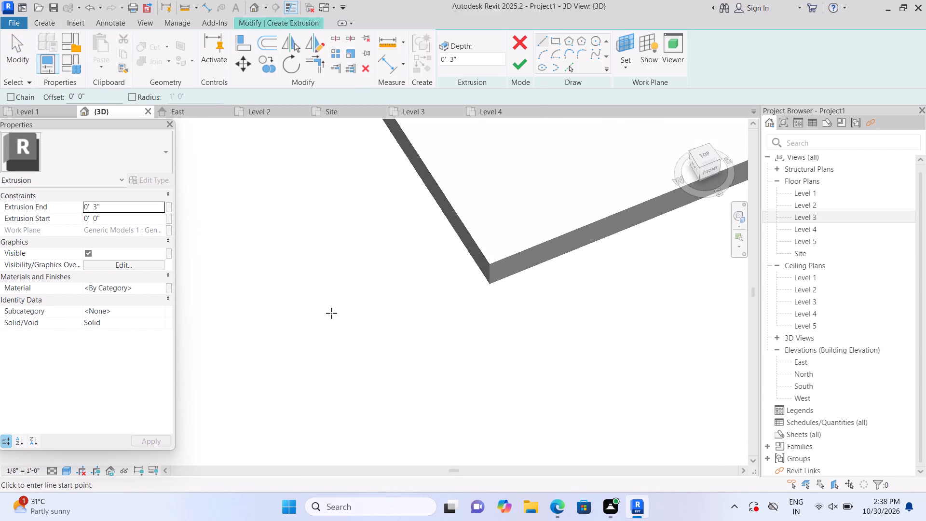
pyautogui.click(626, 65)
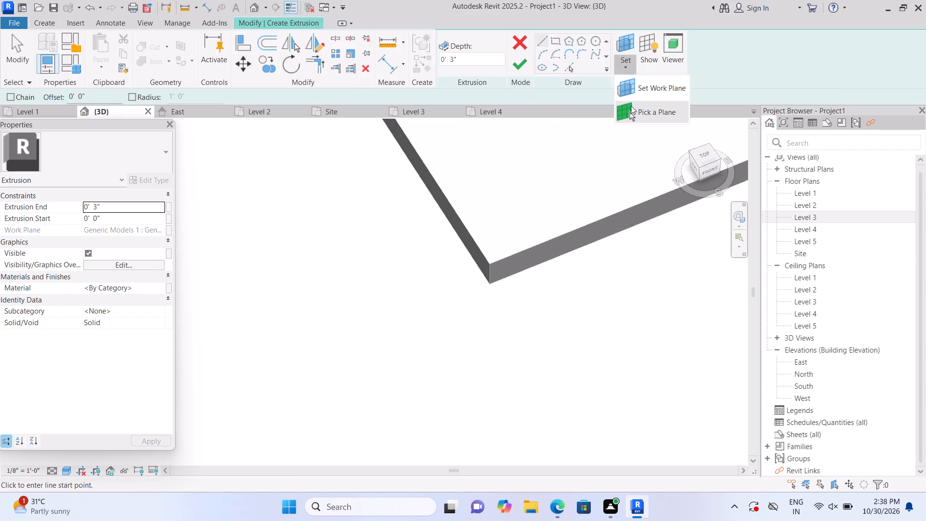
pyautogui.click(637, 115)
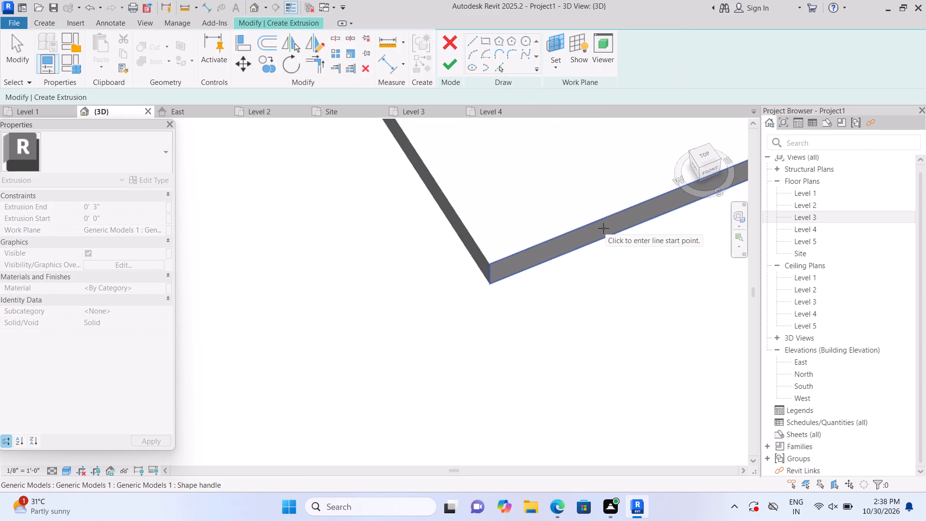
pyautogui.click(603, 228)
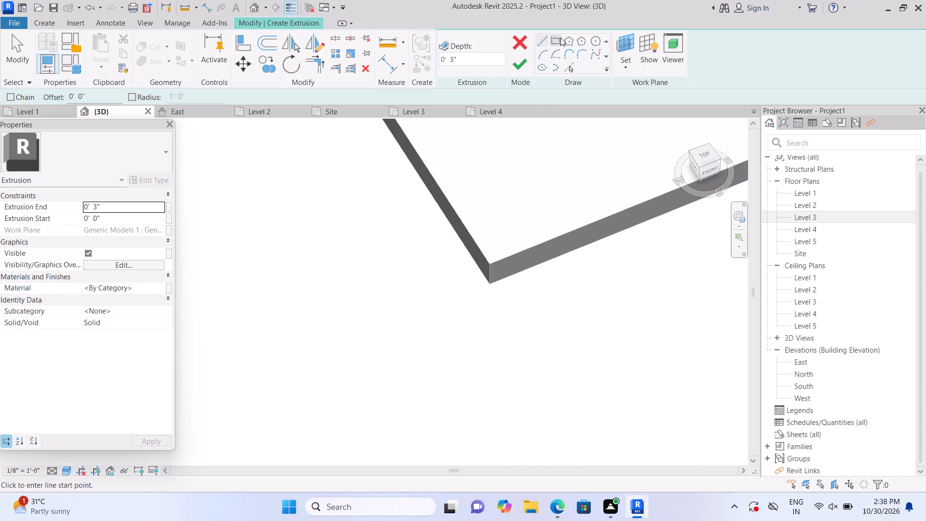
# Sketch a slab-thick rectangle from the front face's top edge out past the slab corner and finish the solid extrusion.
pyautogui.click(559, 38)
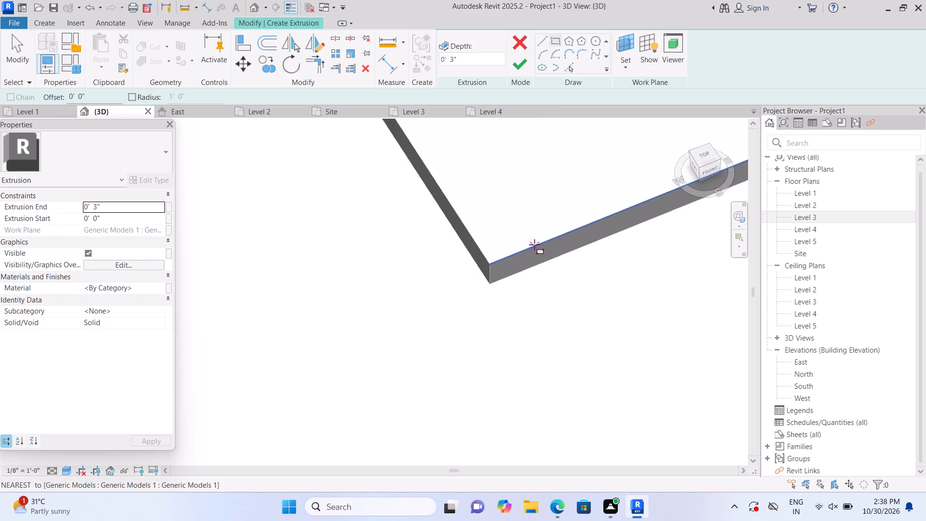
pyautogui.click(534, 245)
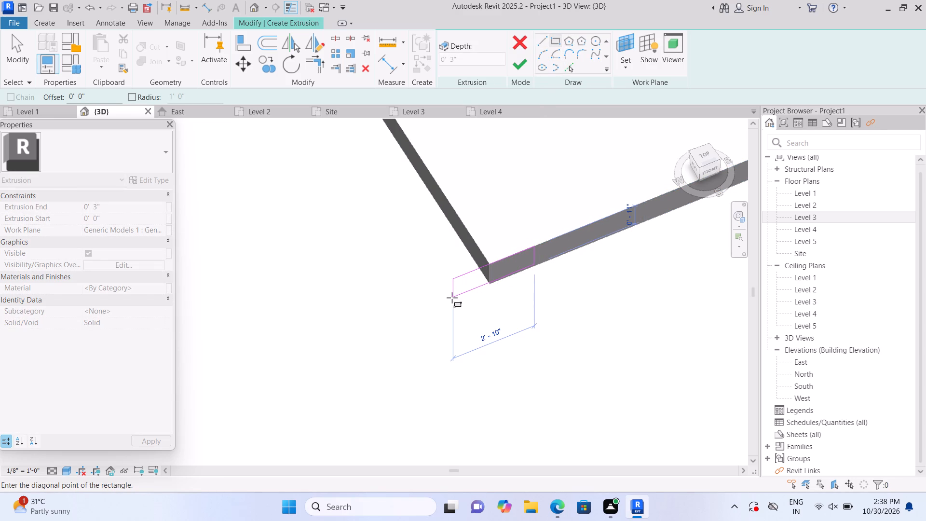
pyautogui.scroll(4, 443, 304)
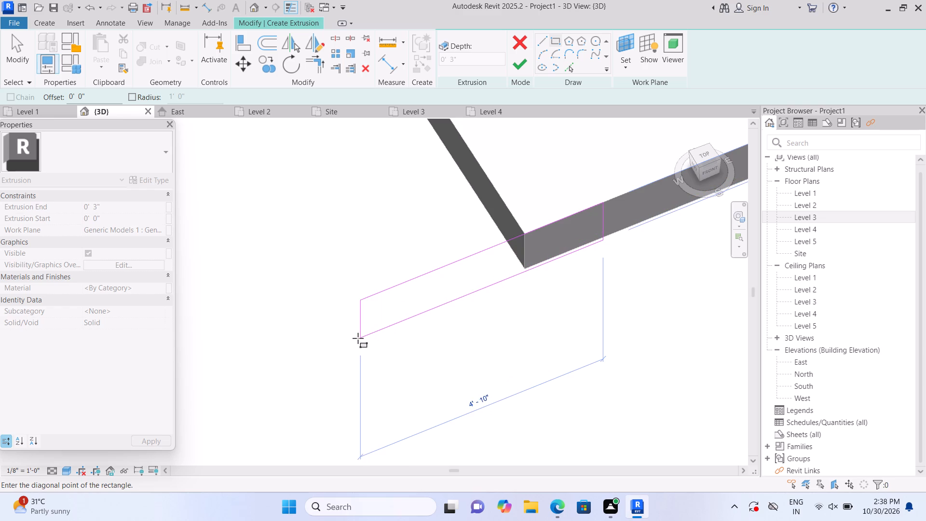
pyautogui.tripleClick(336, 344)
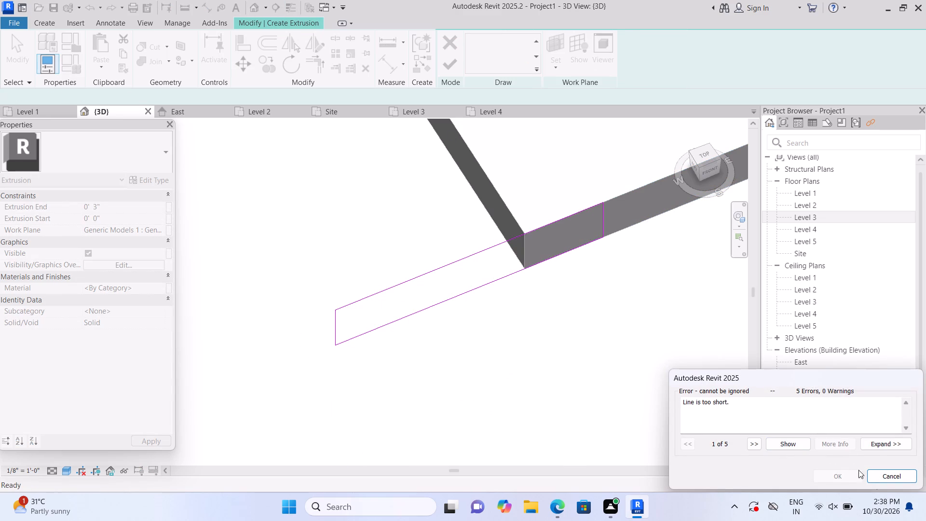
pyautogui.click(880, 477)
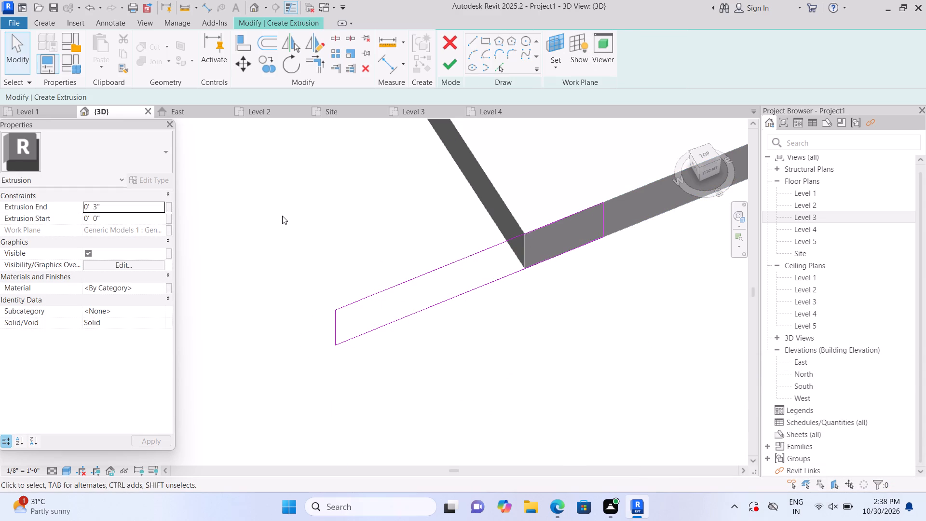
pyautogui.click(449, 57)
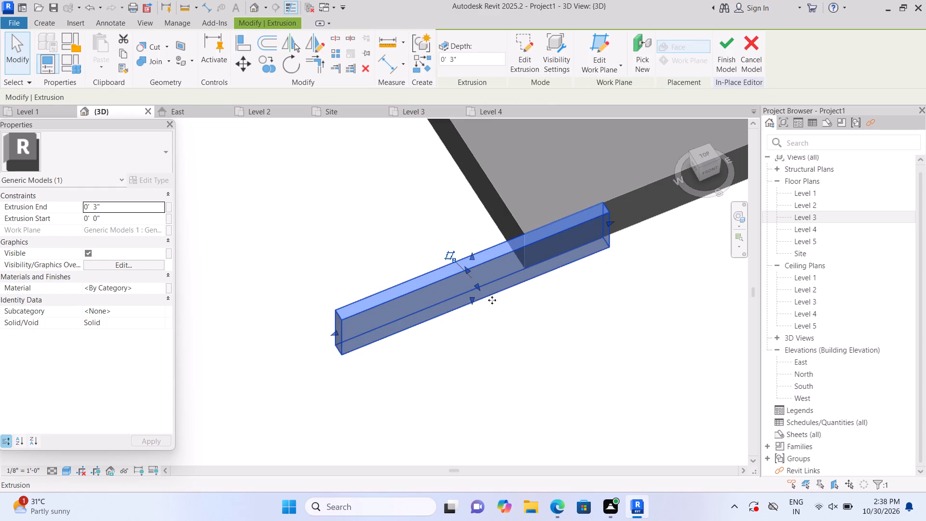
# Stretch the new block outward from the slab's front face to a depth of about 11".
pyautogui.moveTo(477, 284); pyautogui.dragTo(490, 297)
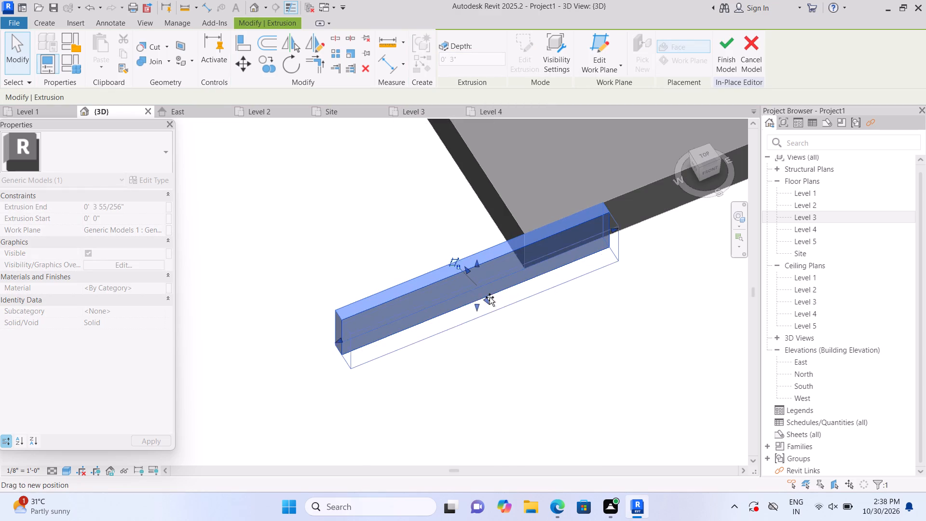
pyautogui.moveTo(490, 297); pyautogui.dragTo(497, 307)
pyautogui.click(580, 363)
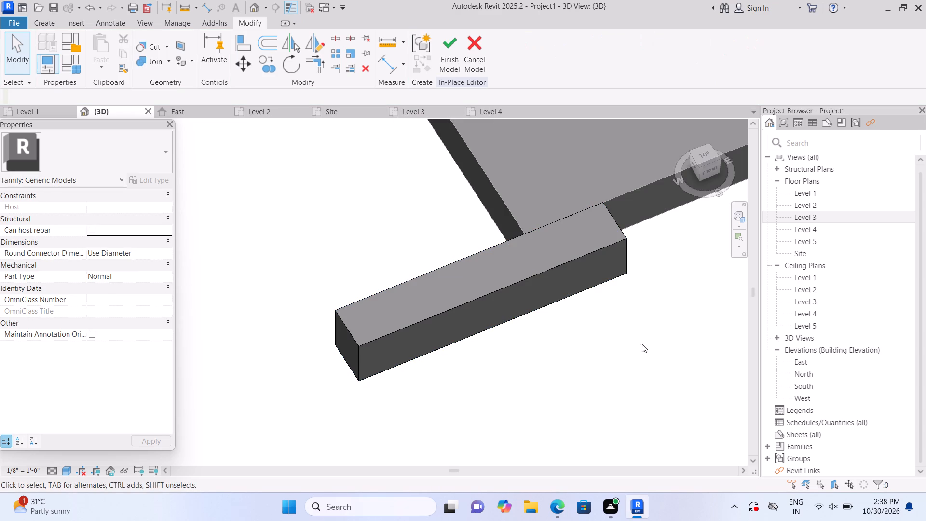
# Lengthen the extruded block along the ground slab's front edge by stretching its inner end away from the slab corner.
pyautogui.click(521, 301)
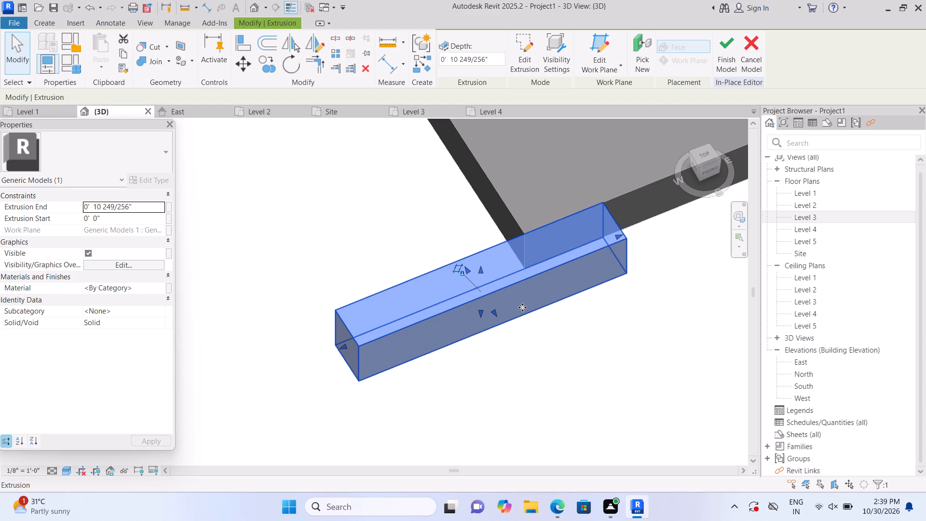
pyautogui.scroll(-6, 523, 378)
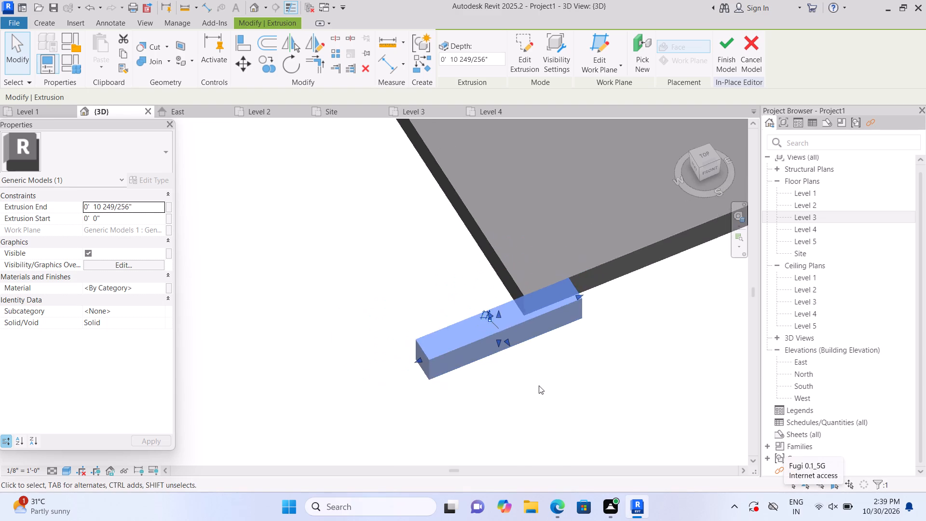
pyautogui.scroll(-3, 539, 385)
pyautogui.scroll(7, 566, 388)
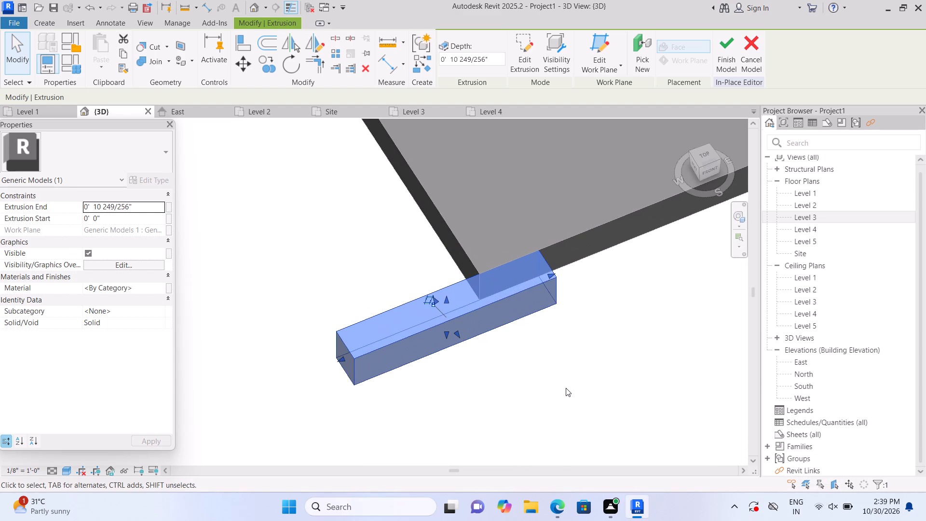
pyautogui.scroll(1, 566, 388)
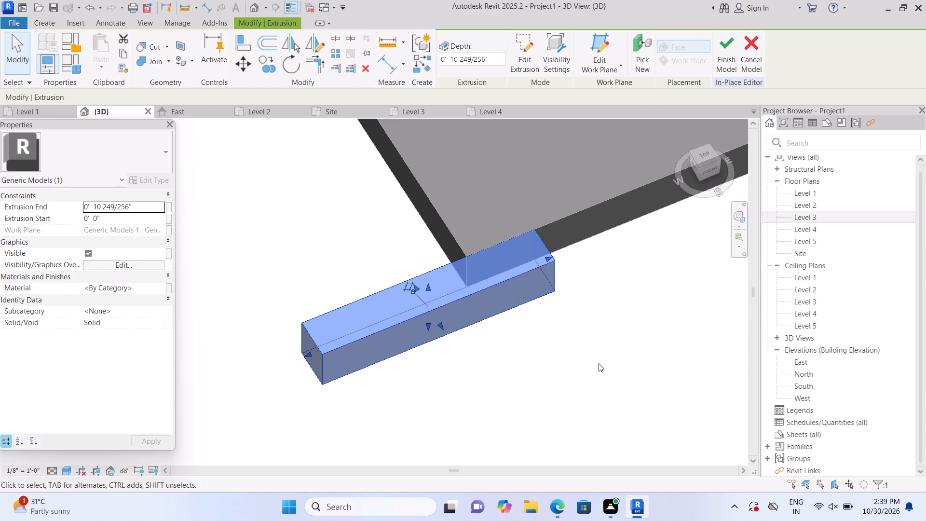
pyautogui.keyDown('shift'); pyautogui.moveTo(600, 363); pyautogui.dragTo(461, 411, button='middle'); pyautogui.keyUp('shift')
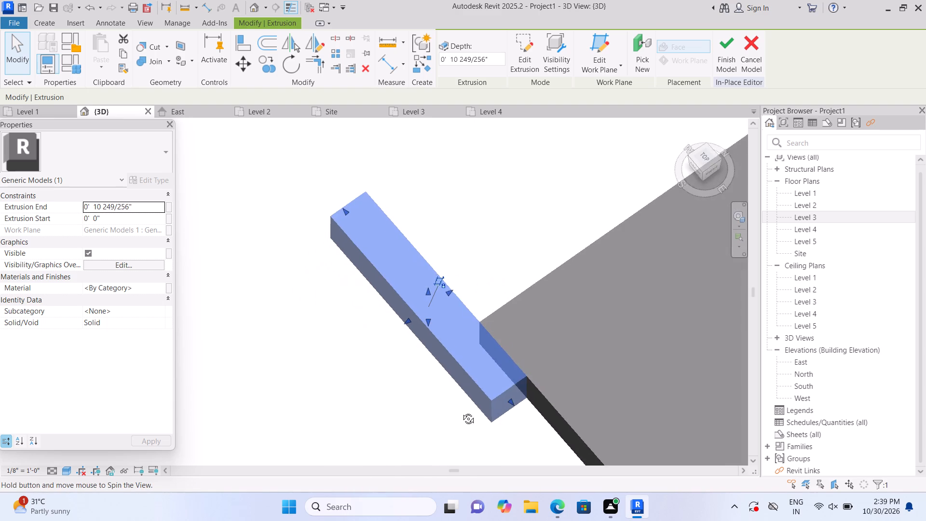
pyautogui.keyDown('shift'); pyautogui.moveTo(461, 411); pyautogui.dragTo(552, 386, button='middle'); pyautogui.keyUp('shift')
pyautogui.keyDown('shift'); pyautogui.moveTo(555, 384); pyautogui.dragTo(561, 377, button='middle'); pyautogui.keyUp('shift')
pyautogui.scroll(-12, 567, 369)
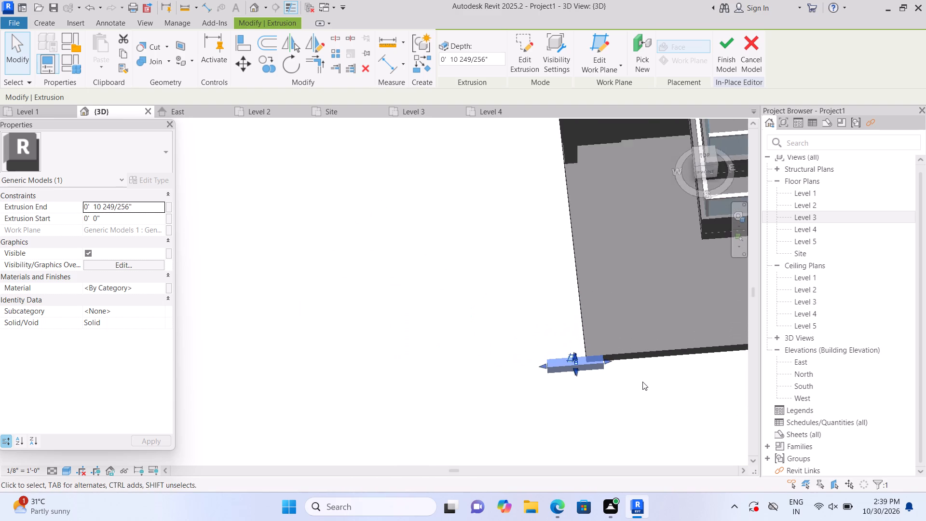
pyautogui.moveTo(668, 366); pyautogui.dragTo(482, 404, button='middle')
pyautogui.scroll(-4, 481, 404)
pyautogui.scroll(8, 480, 421)
pyautogui.scroll(6, 406, 391)
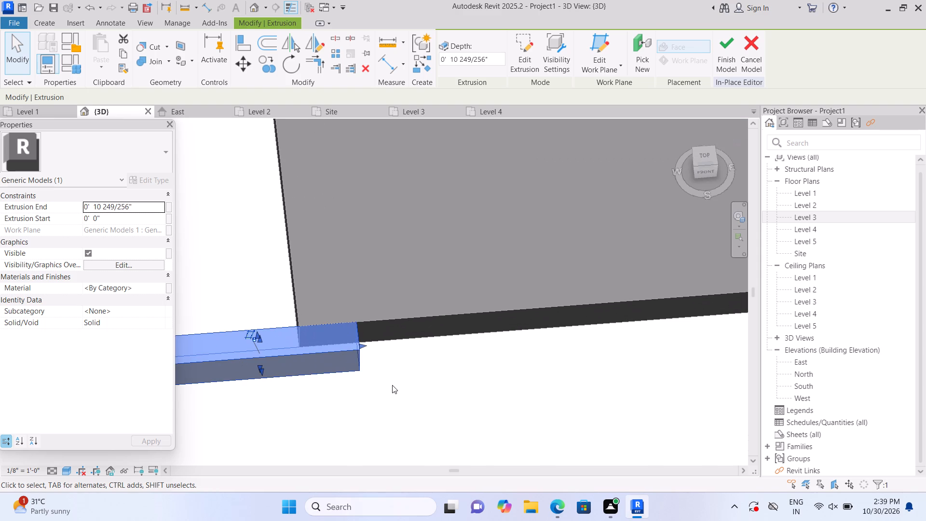
pyautogui.scroll(-9, 400, 379)
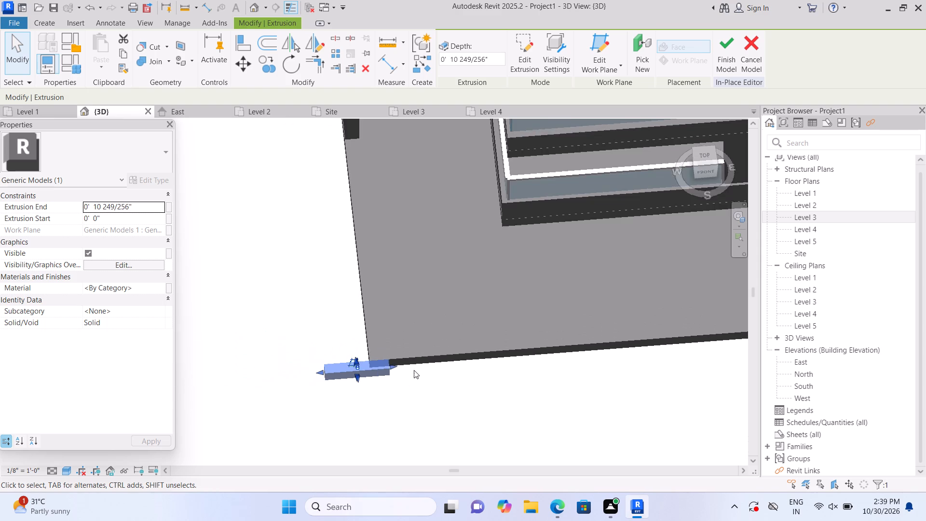
pyautogui.scroll(6, 415, 369)
pyautogui.scroll(-2, 409, 370)
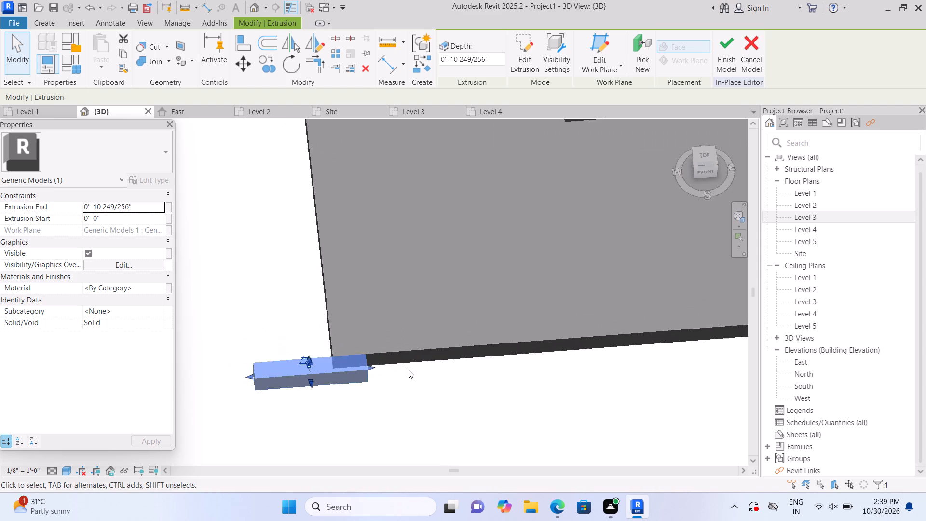
pyautogui.scroll(-8, 409, 370)
pyautogui.scroll(6, 409, 370)
pyautogui.scroll(-8, 409, 370)
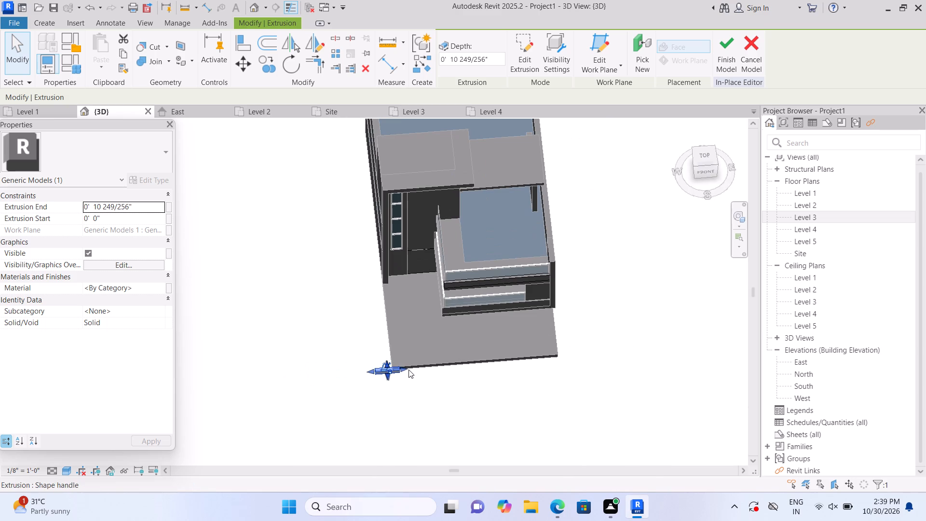
pyautogui.scroll(5, 422, 396)
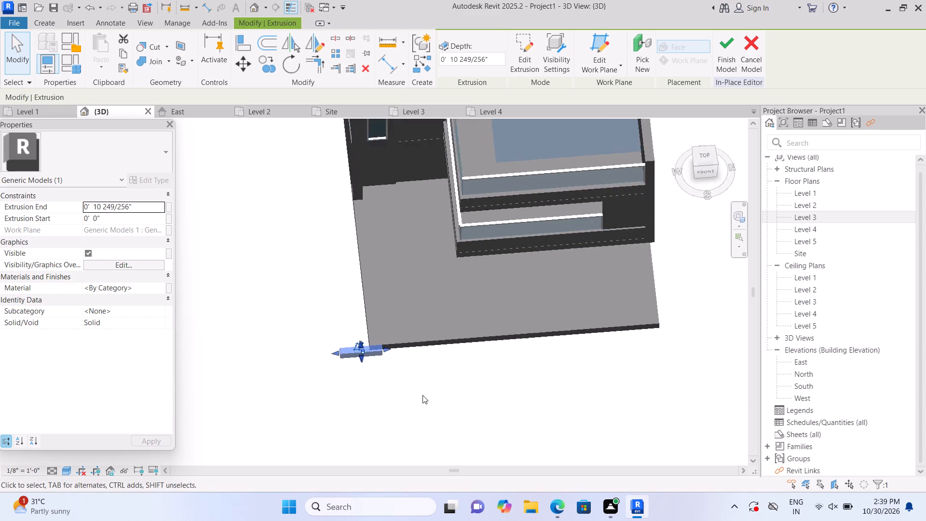
pyautogui.scroll(1, 422, 395)
pyautogui.scroll(7, 381, 353)
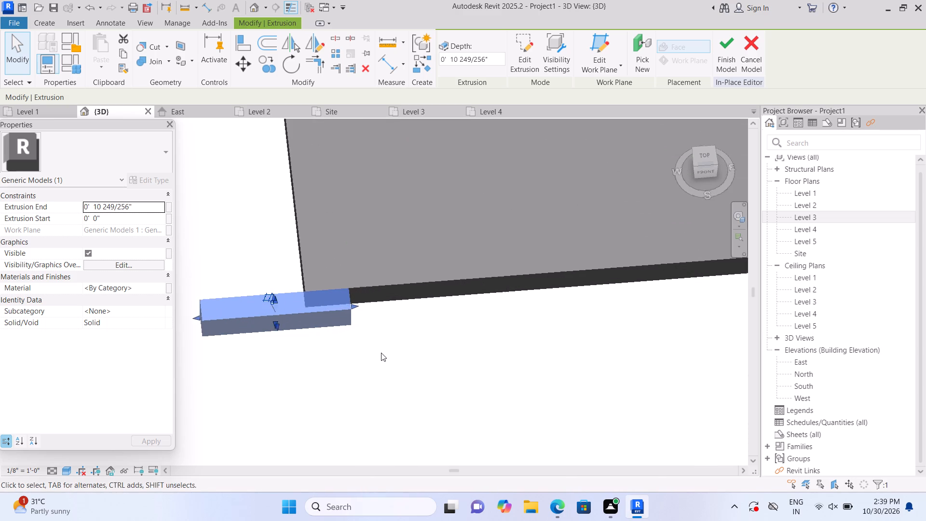
pyautogui.scroll(1, 381, 353)
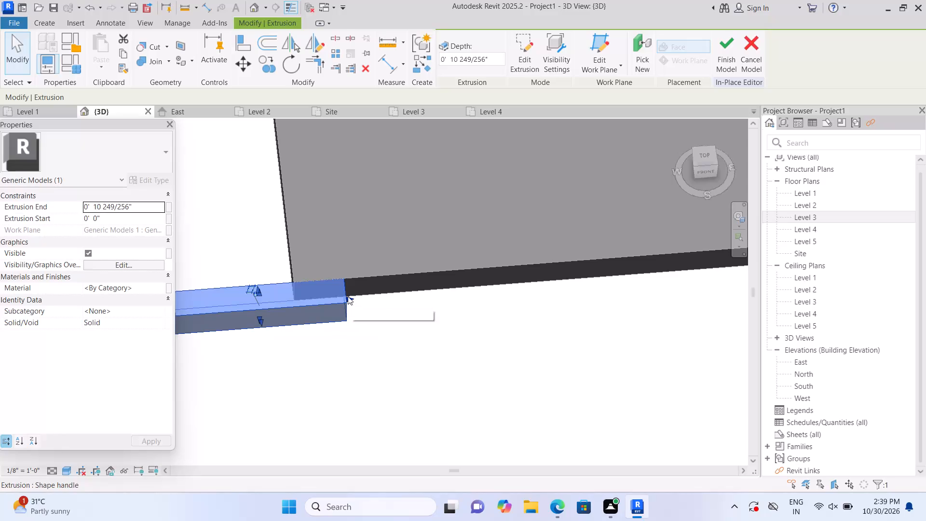
pyautogui.moveTo(348, 296); pyautogui.dragTo(592, 272)
pyautogui.scroll(-7, 590, 275)
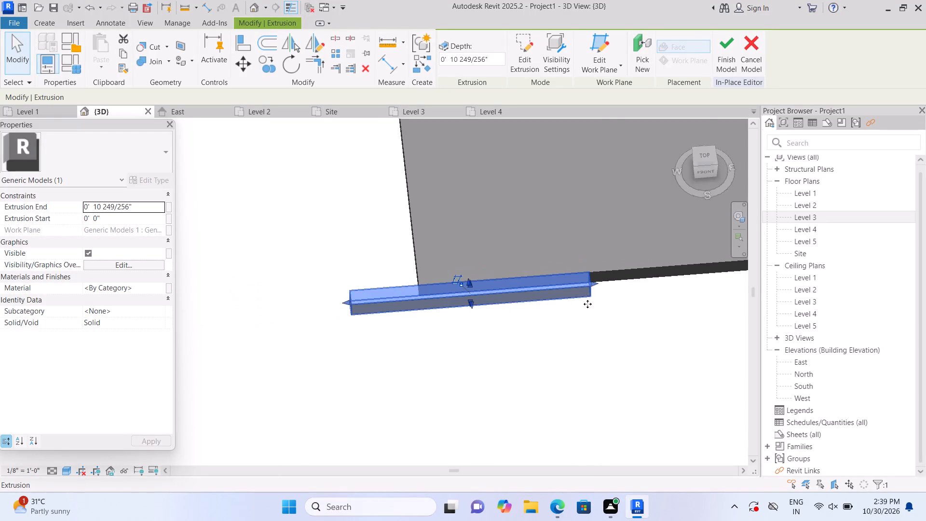
pyautogui.scroll(-1, 587, 304)
pyautogui.scroll(7, 632, 280)
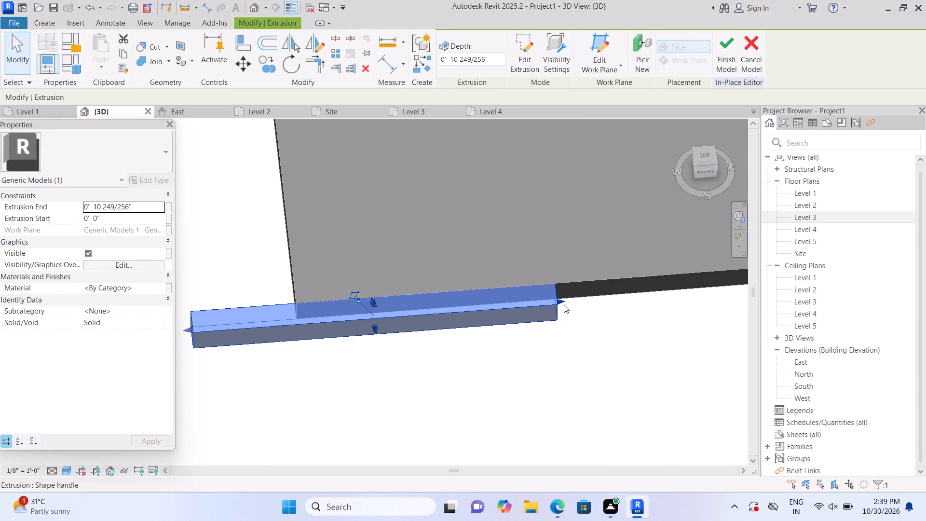
pyautogui.moveTo(557, 300); pyautogui.dragTo(635, 299)
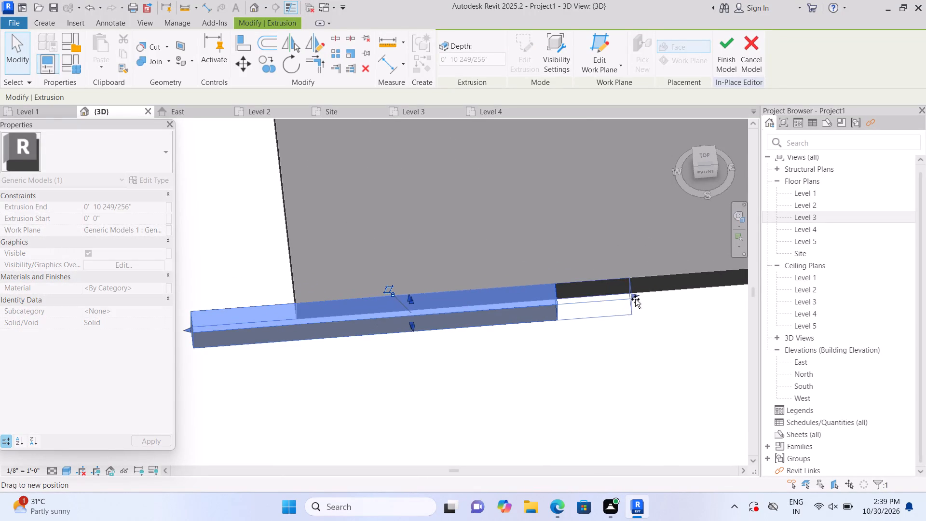
pyautogui.moveTo(635, 299); pyautogui.dragTo(637, 299)
# Raise the block's top face above the ground slab's top surface.
pyautogui.moveTo(413, 300); pyautogui.dragTo(422, 274)
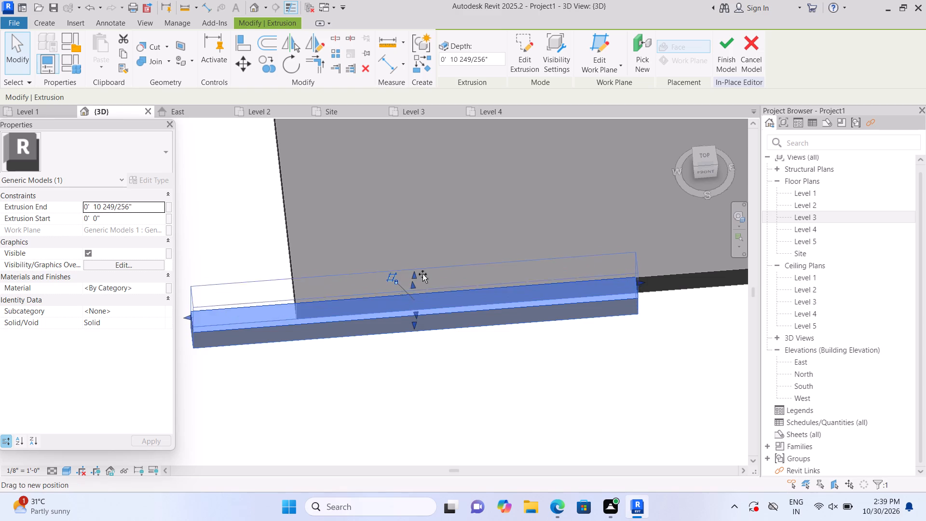
pyautogui.moveTo(422, 274); pyautogui.dragTo(422, 275)
pyautogui.moveTo(428, 260); pyautogui.dragTo(436, 248)
pyautogui.click(436, 247)
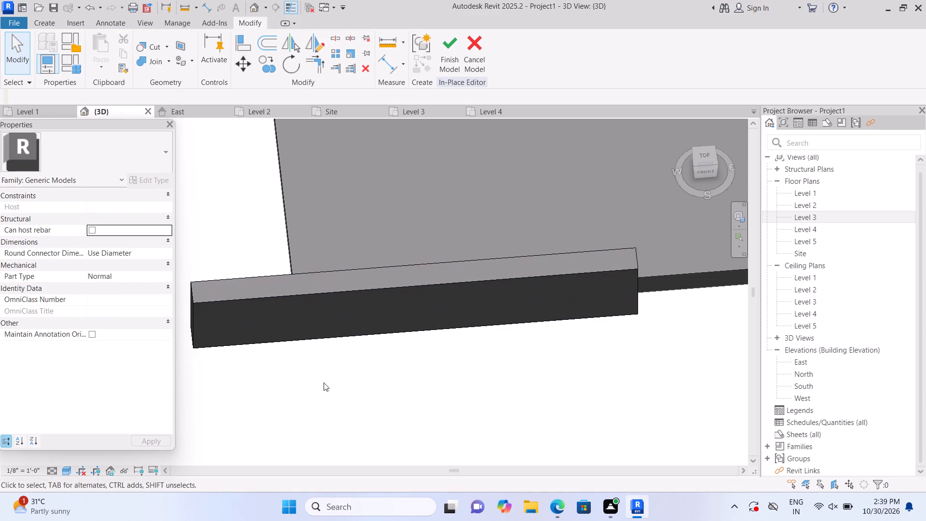
# Raise the block's top face much further so it stands as a tall wall-like panel at the slab corner.
pyautogui.keyDown('shift'); pyautogui.moveTo(308, 372); pyautogui.dragTo(426, 391, button='middle'); pyautogui.keyUp('shift')
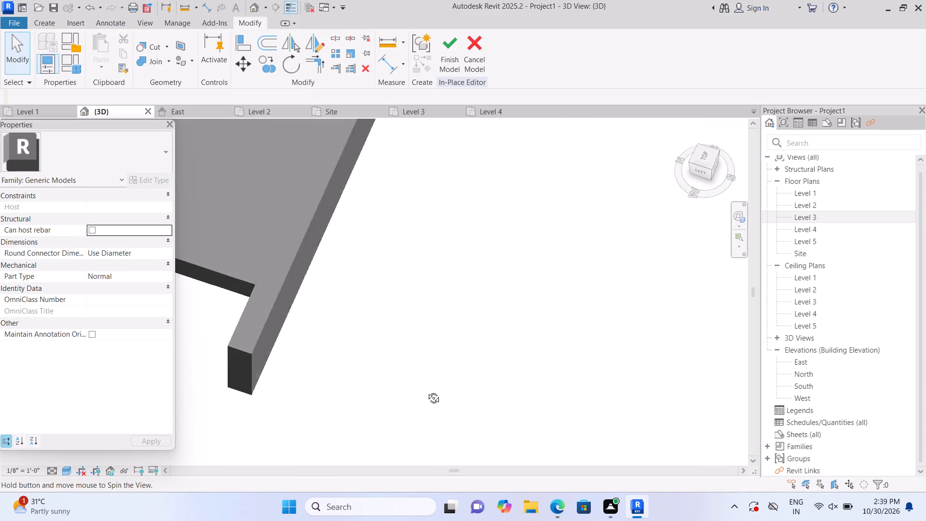
pyautogui.keyDown('shift'); pyautogui.moveTo(426, 391); pyautogui.dragTo(378, 395, button='middle'); pyautogui.keyUp('shift')
pyautogui.scroll(-9, 374, 380)
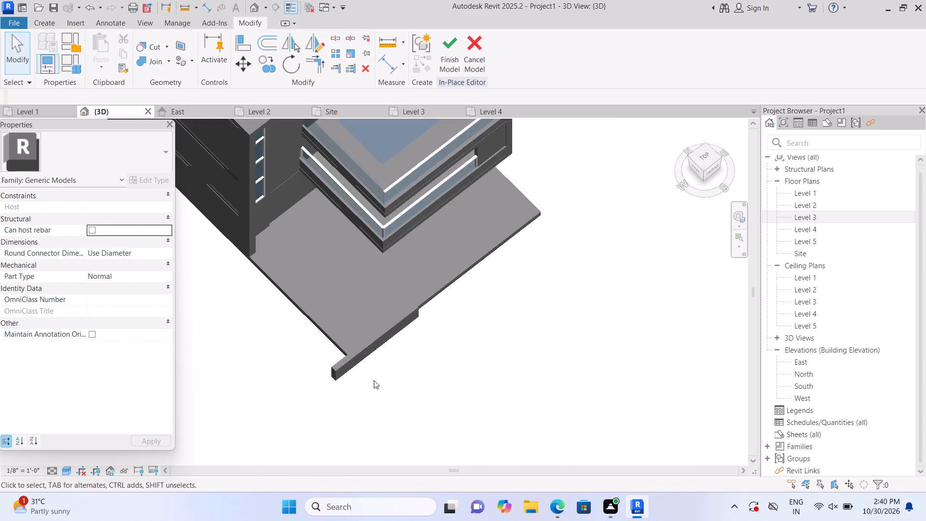
pyautogui.scroll(-5, 374, 380)
pyautogui.scroll(1, 373, 308)
pyautogui.moveTo(373, 308); pyautogui.dragTo(433, 398, button='middle')
pyautogui.scroll(2, 430, 398)
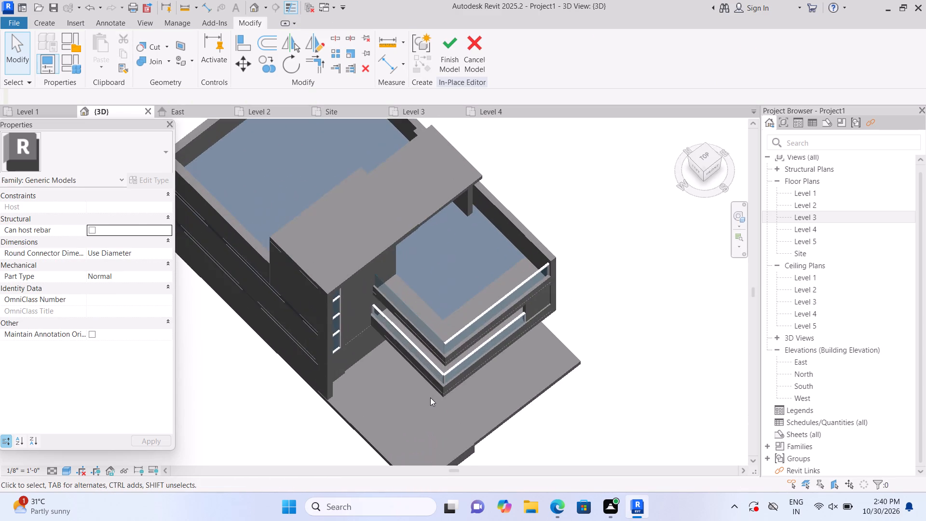
pyautogui.scroll(1, 487, 418)
pyautogui.moveTo(478, 390); pyautogui.dragTo(475, 343, button='middle')
pyautogui.scroll(1, 477, 337)
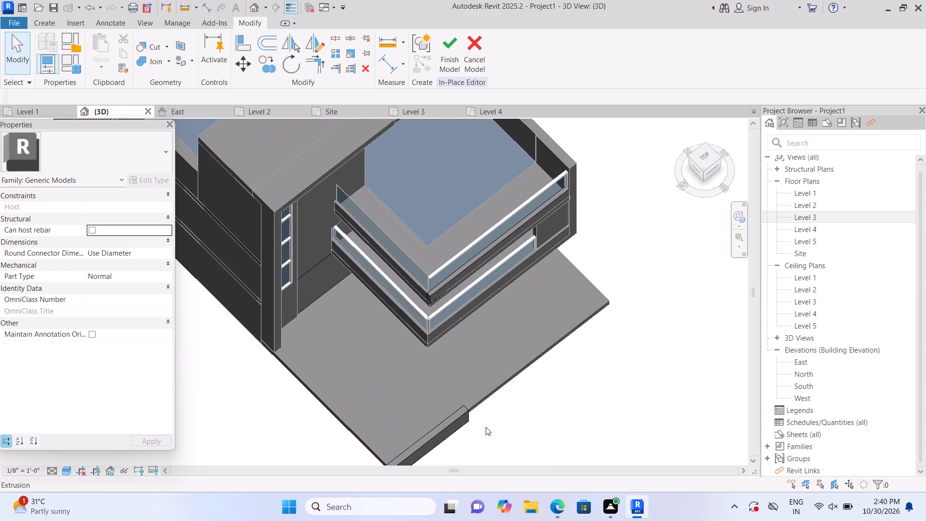
pyautogui.scroll(1, 485, 426)
pyautogui.moveTo(484, 424); pyautogui.dragTo(494, 353, button='middle')
pyautogui.scroll(2, 329, 418)
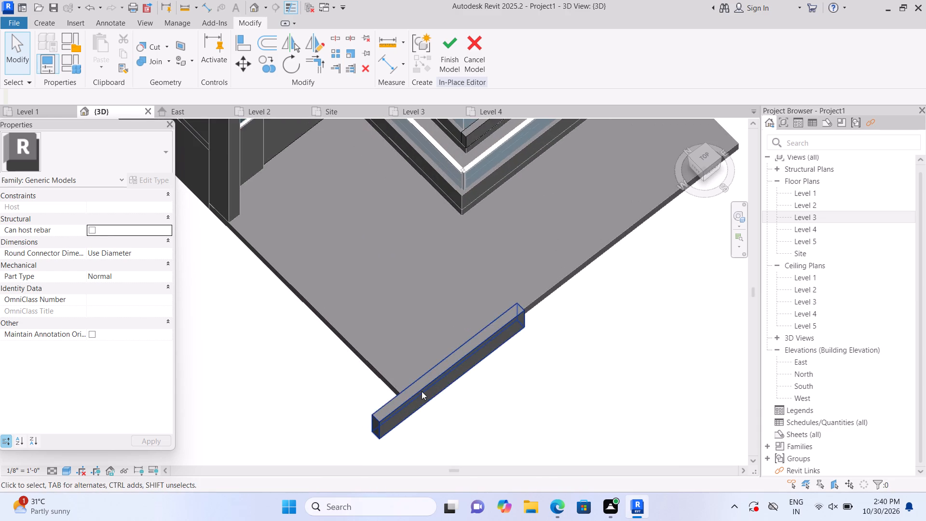
pyautogui.scroll(2, 422, 391)
pyautogui.click(421, 392)
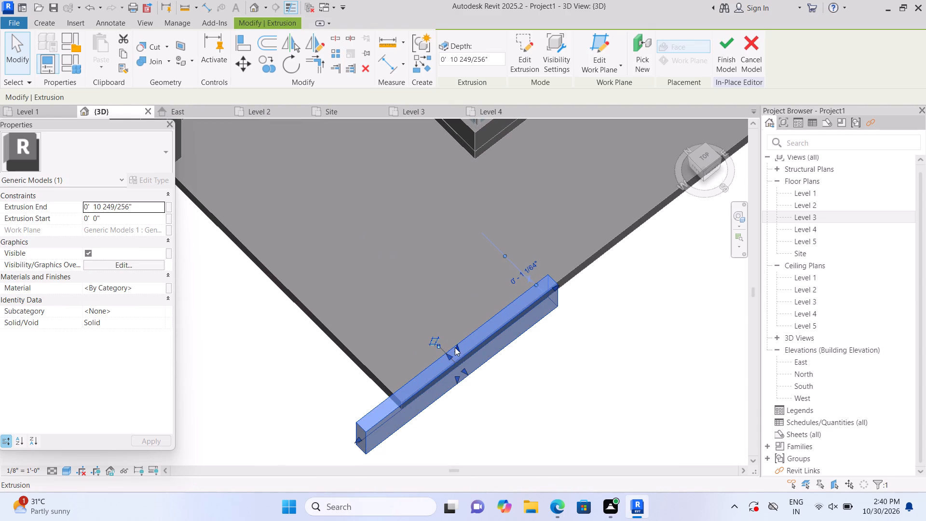
pyautogui.moveTo(457, 348); pyautogui.dragTo(472, 275)
pyautogui.moveTo(456, 271); pyautogui.dragTo(456, 267)
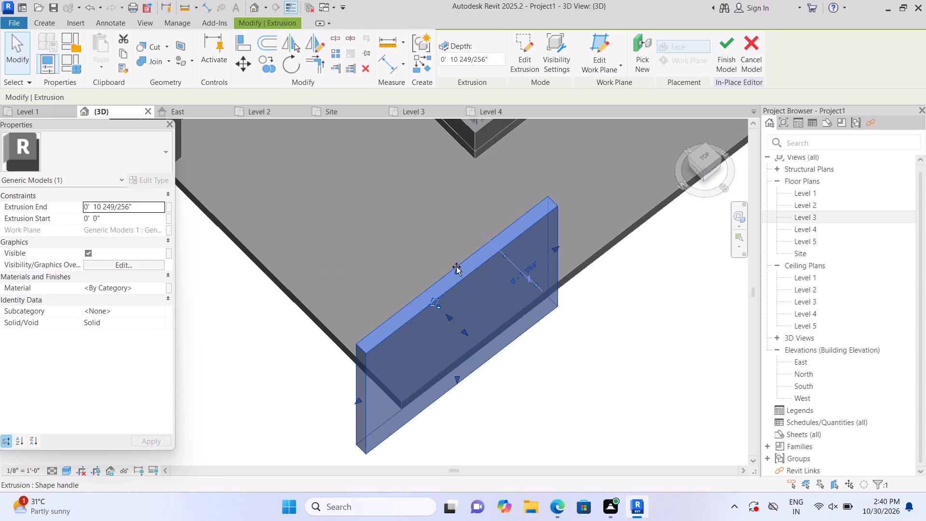
pyautogui.moveTo(456, 267); pyautogui.dragTo(469, 243)
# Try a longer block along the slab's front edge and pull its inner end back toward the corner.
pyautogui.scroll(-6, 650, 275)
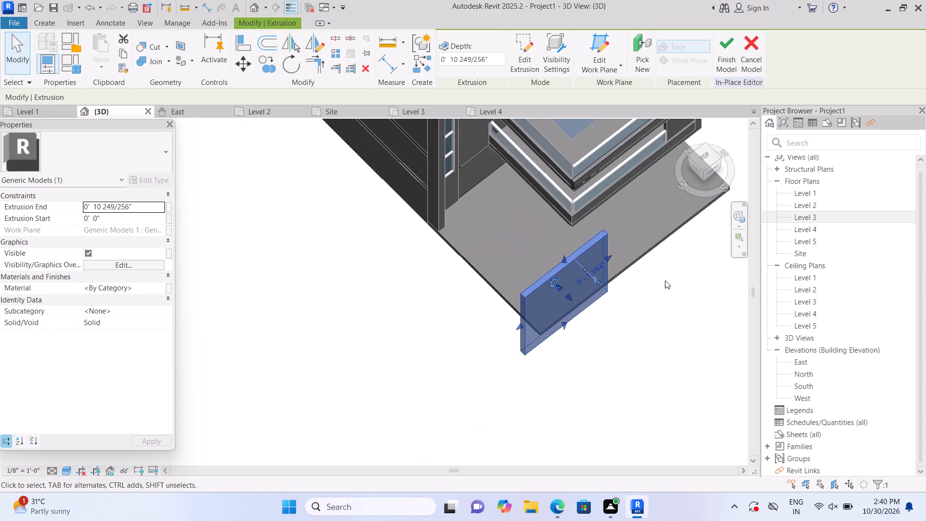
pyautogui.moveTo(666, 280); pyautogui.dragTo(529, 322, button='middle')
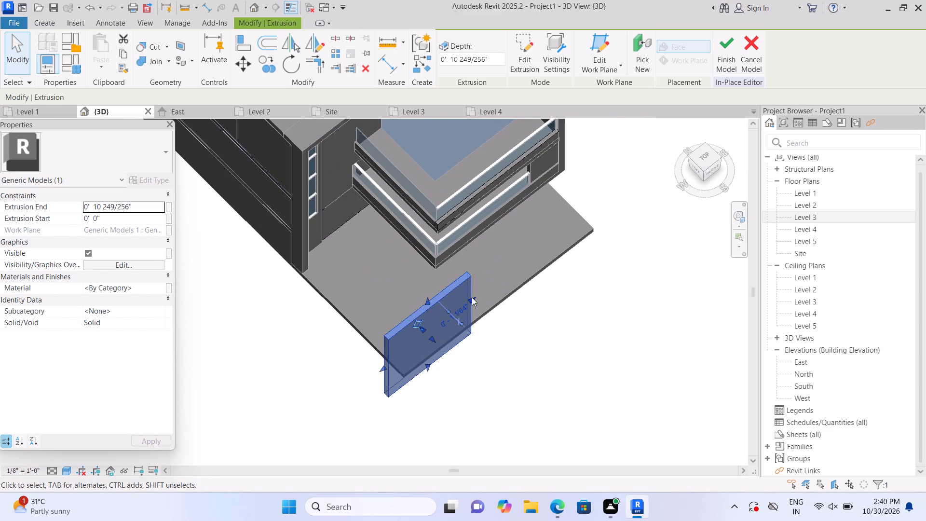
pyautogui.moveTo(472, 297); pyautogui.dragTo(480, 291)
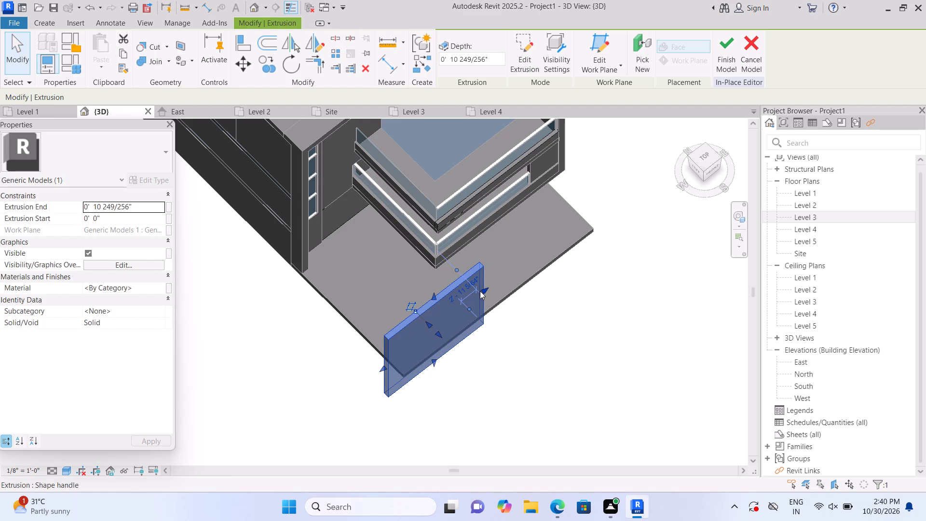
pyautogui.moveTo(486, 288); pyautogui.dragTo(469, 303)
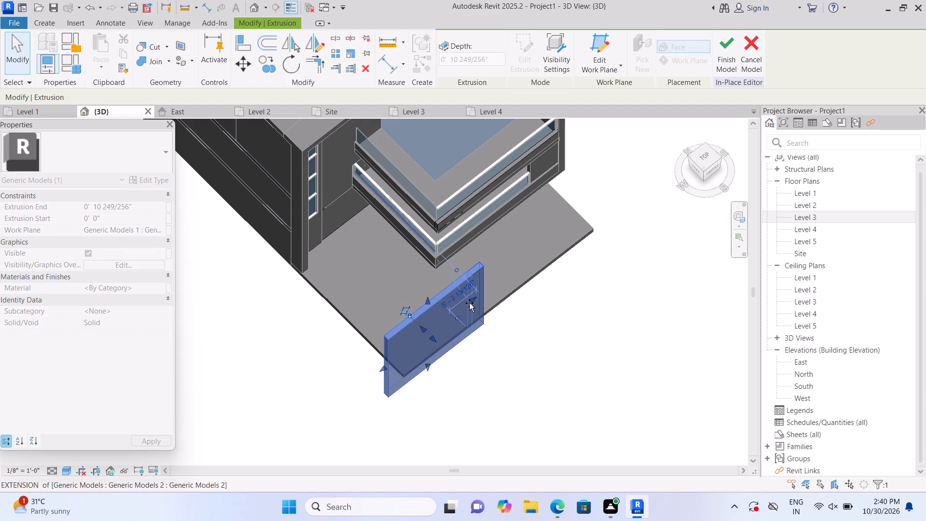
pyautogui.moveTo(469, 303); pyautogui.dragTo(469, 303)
# Thicken the tall block by stretching its front face outward from the slab.
pyautogui.scroll(1, 463, 323)
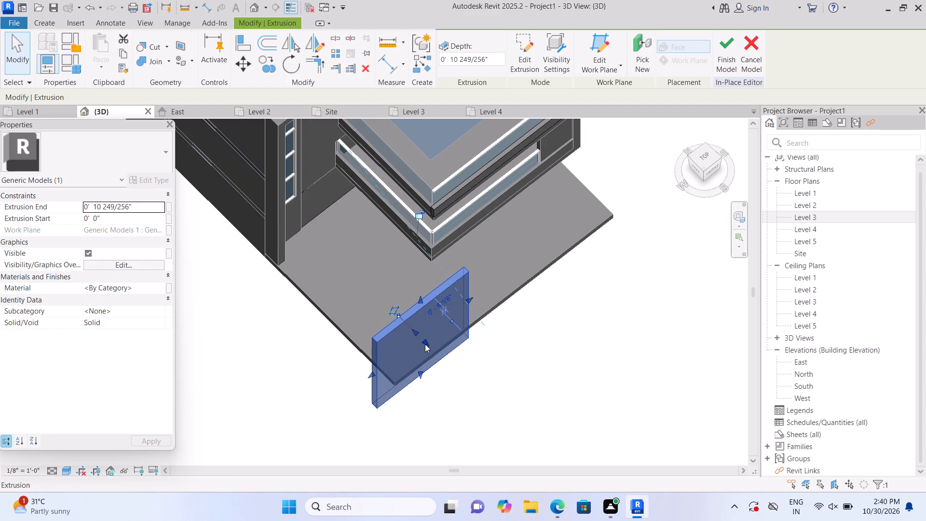
pyautogui.moveTo(425, 341); pyautogui.dragTo(436, 348)
pyautogui.click(562, 334)
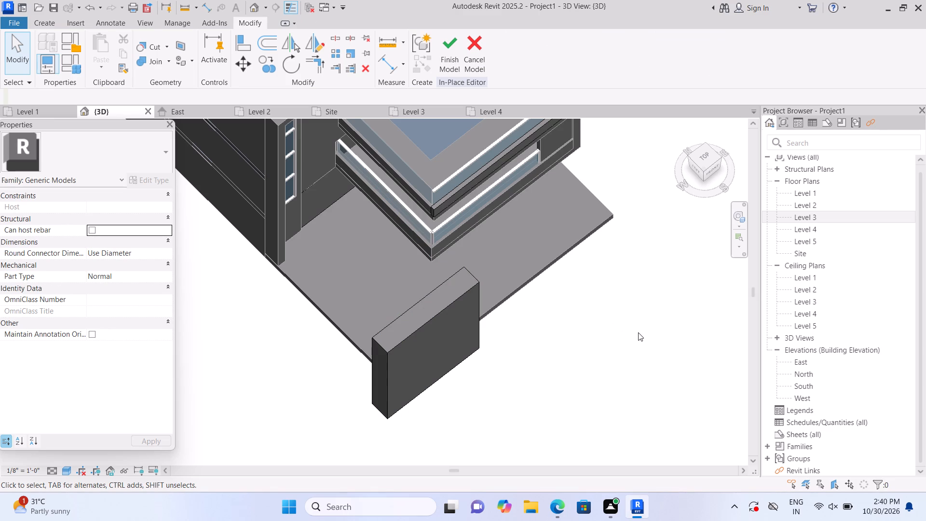
# Examine the tall block's proportions against the building front and balconies from several angles.
pyautogui.keyDown('shift'); pyautogui.moveTo(630, 350); pyautogui.dragTo(590, 388, button='middle'); pyautogui.keyUp('shift')
pyautogui.keyDown('shift'); pyautogui.scroll(1, 590, 382); pyautogui.keyUp('shift')
pyautogui.keyDown('shift'); pyautogui.moveTo(592, 378); pyautogui.dragTo(596, 365, button='middle'); pyautogui.keyUp('shift')
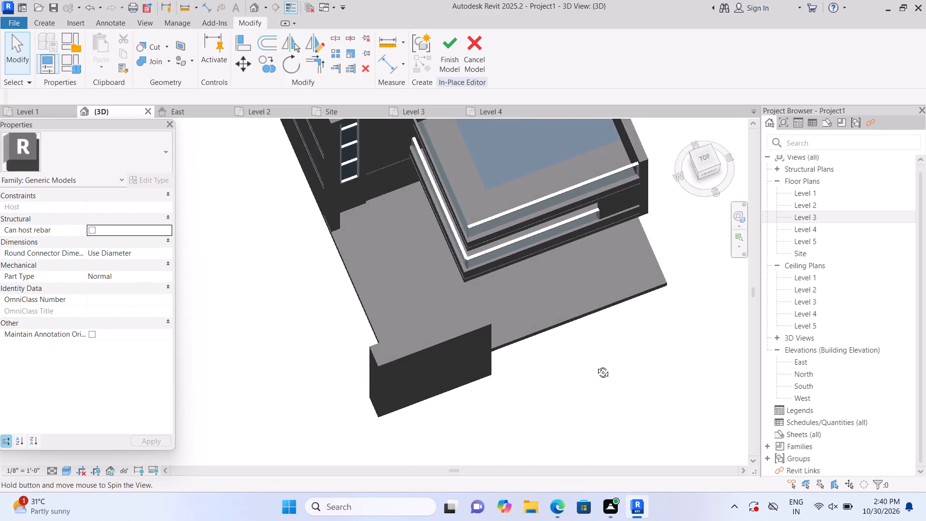
pyautogui.keyDown('shift'); pyautogui.moveTo(596, 365); pyautogui.dragTo(596, 341, button='middle'); pyautogui.keyUp('shift')
pyautogui.keyDown('shift'); pyautogui.scroll(1, 589, 368); pyautogui.keyUp('shift')
pyautogui.keyDown('shift'); pyautogui.moveTo(589, 368); pyautogui.dragTo(600, 273, button='middle'); pyautogui.keyUp('shift')
pyautogui.keyDown('shift'); pyautogui.scroll(-4, 600, 275); pyautogui.keyUp('shift')
pyautogui.scroll(-4, 574, 315)
pyautogui.moveTo(578, 323); pyautogui.dragTo(571, 329, button='middle')
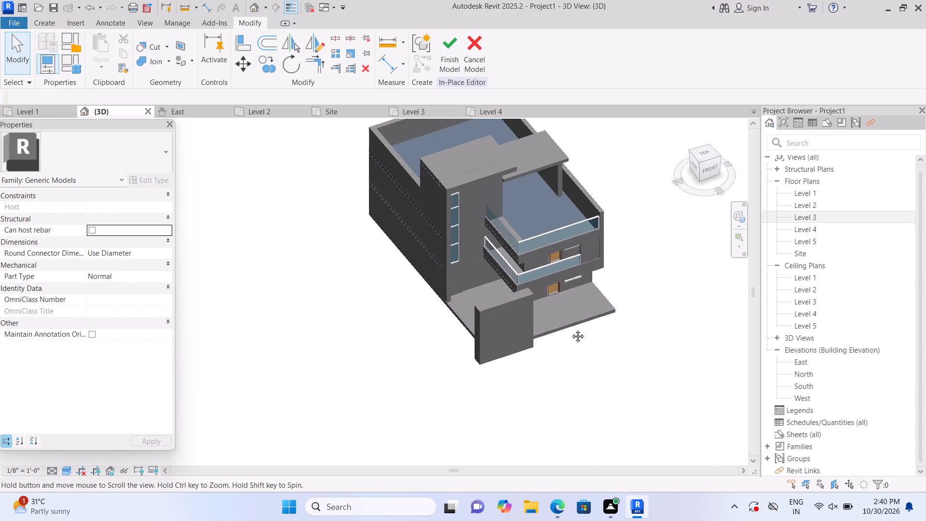
pyautogui.moveTo(571, 329); pyautogui.dragTo(509, 355, button='middle')
pyautogui.scroll(4, 511, 358)
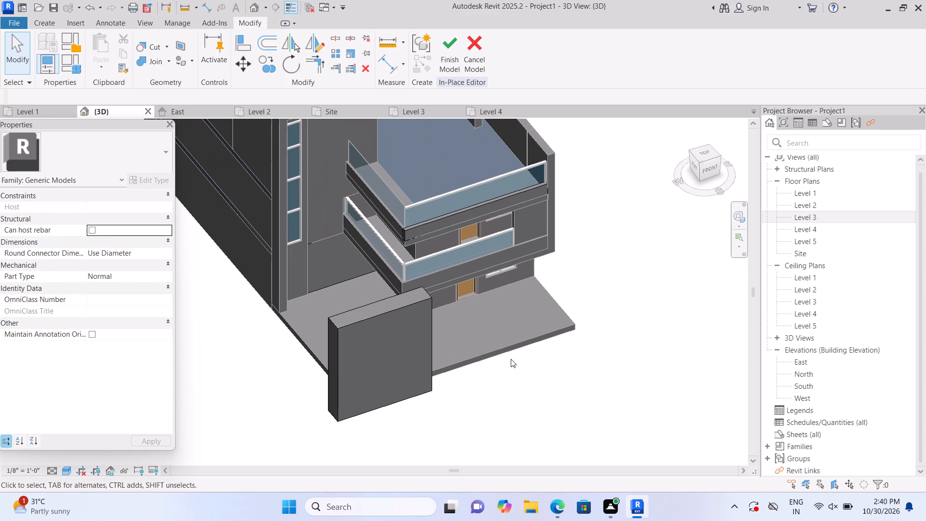
pyautogui.scroll(1, 512, 364)
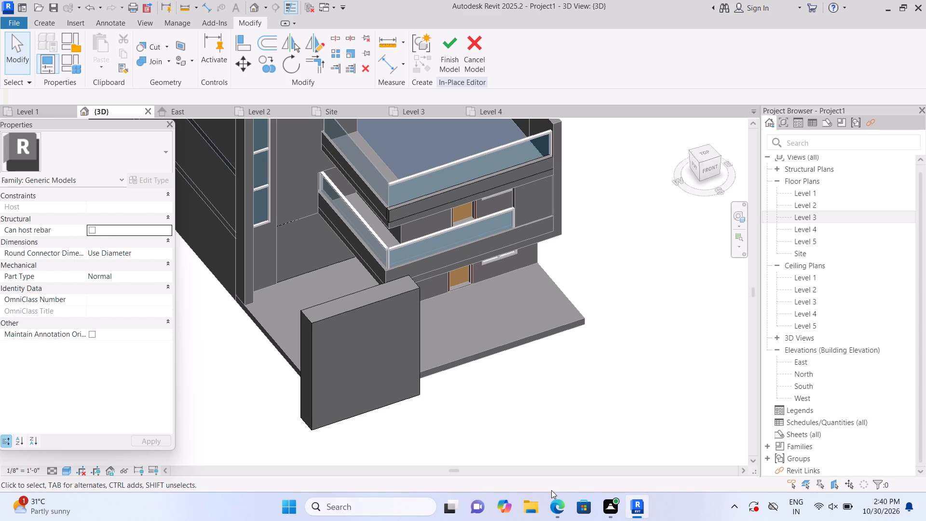
# Lower the top face of the tall block at the slab's front corner so it stands noticeably shorter.
pyautogui.scroll(-4, 551, 490)
pyautogui.scroll(-4, 623, 426)
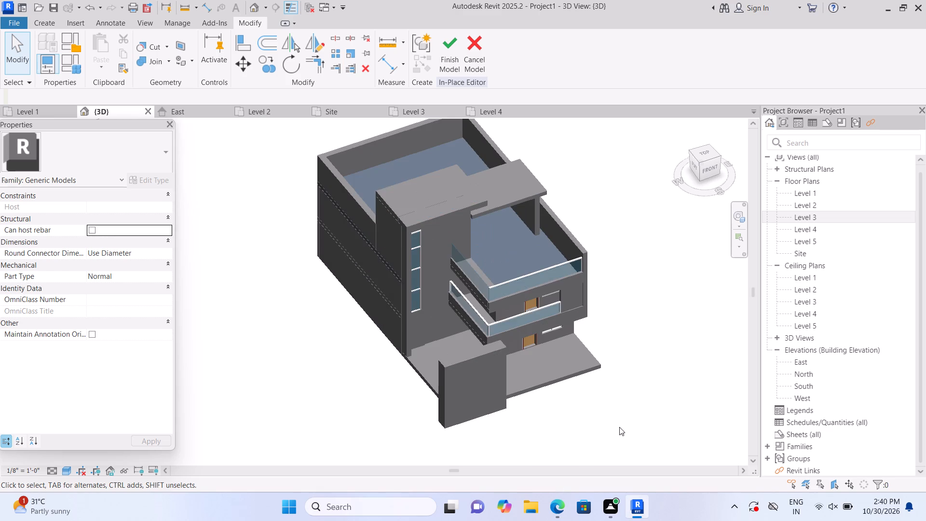
pyautogui.moveTo(625, 415); pyautogui.dragTo(547, 451, button='middle')
pyautogui.middleClick(544, 451)
pyautogui.scroll(4, 525, 442)
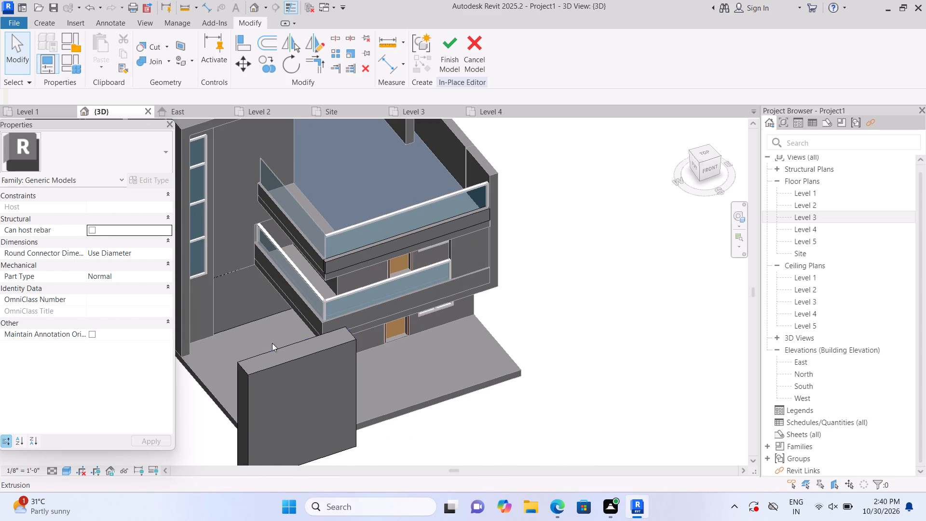
pyautogui.click(291, 347)
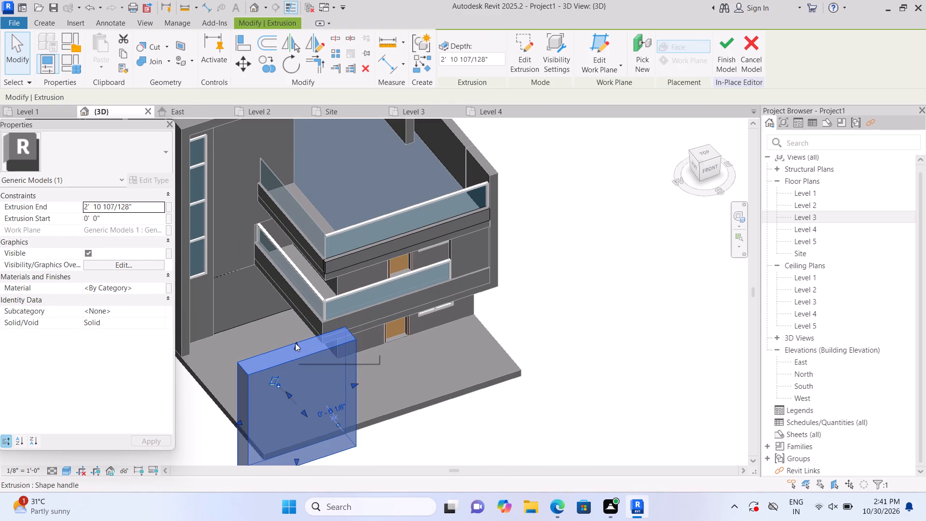
pyautogui.moveTo(295, 343); pyautogui.dragTo(300, 371)
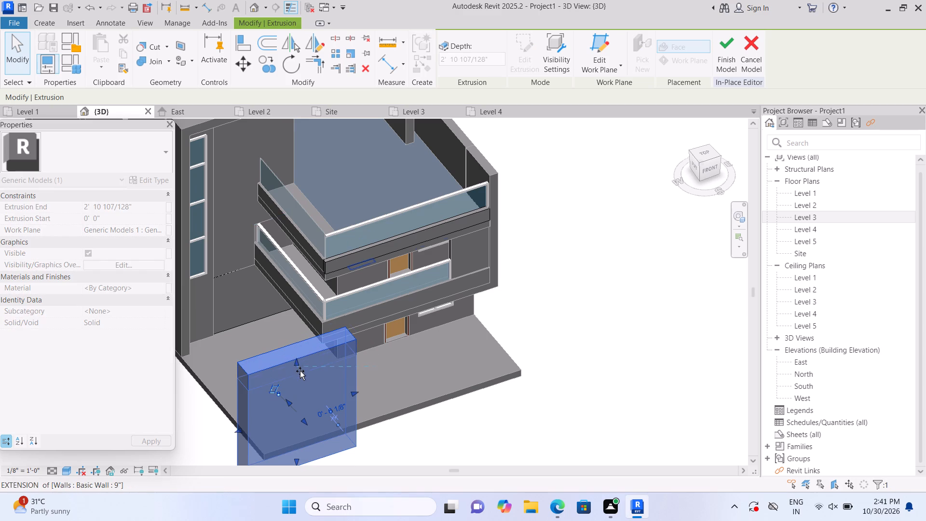
pyautogui.moveTo(300, 371); pyautogui.dragTo(303, 386)
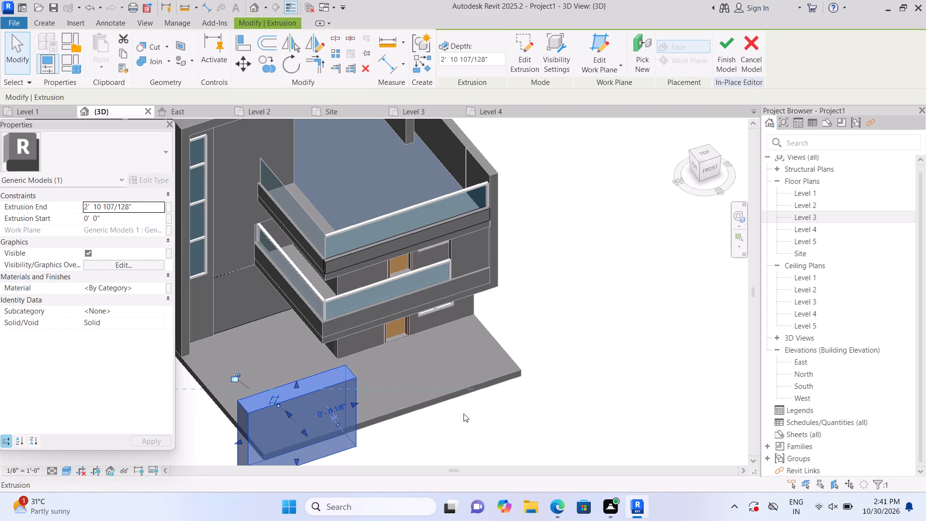
pyautogui.click(464, 413)
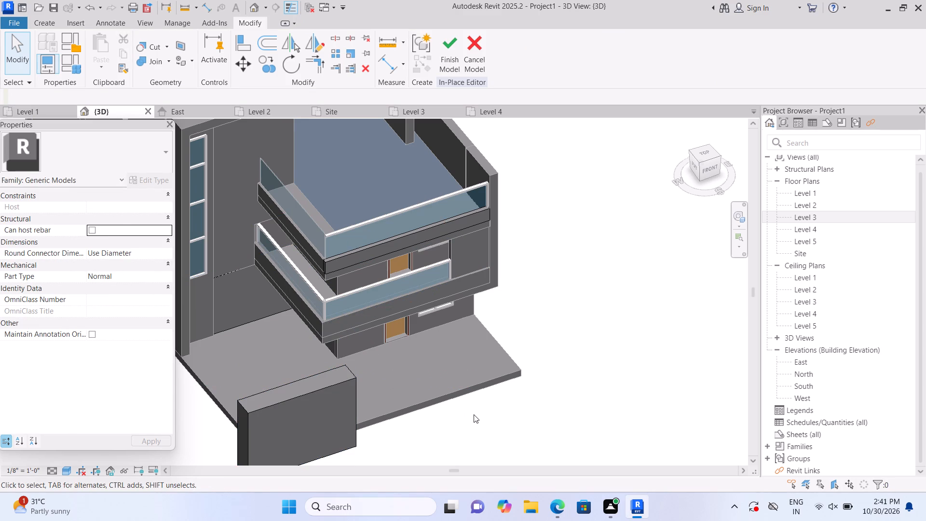
# Extrude a rectangle about 10'-2" long and 1' high from the slab's front face, straddling its opposite front corner.
pyautogui.moveTo(474, 414); pyautogui.dragTo(402, 332, button='middle')
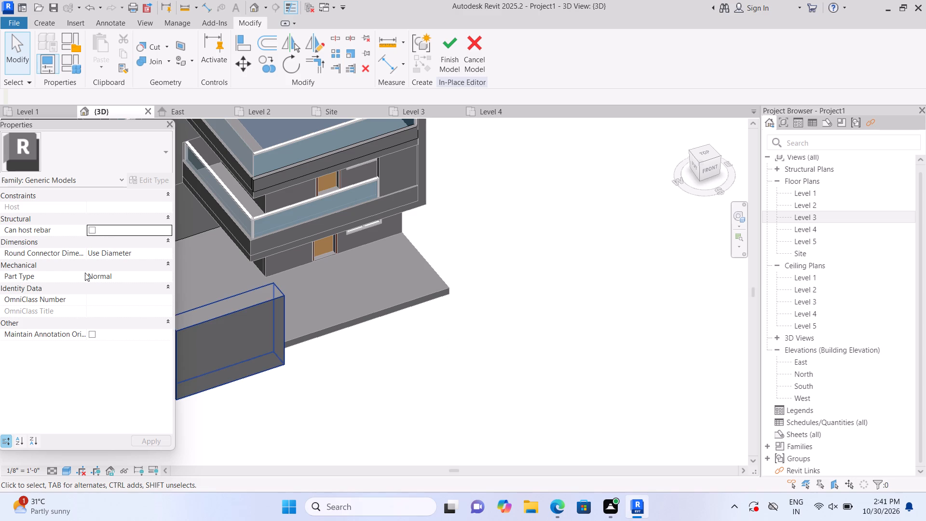
pyautogui.click(50, 21)
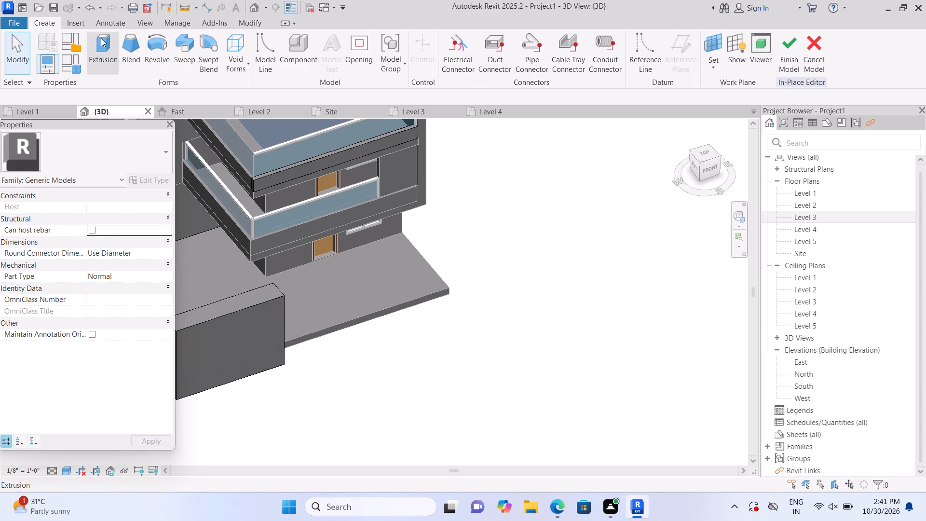
pyautogui.click(101, 38)
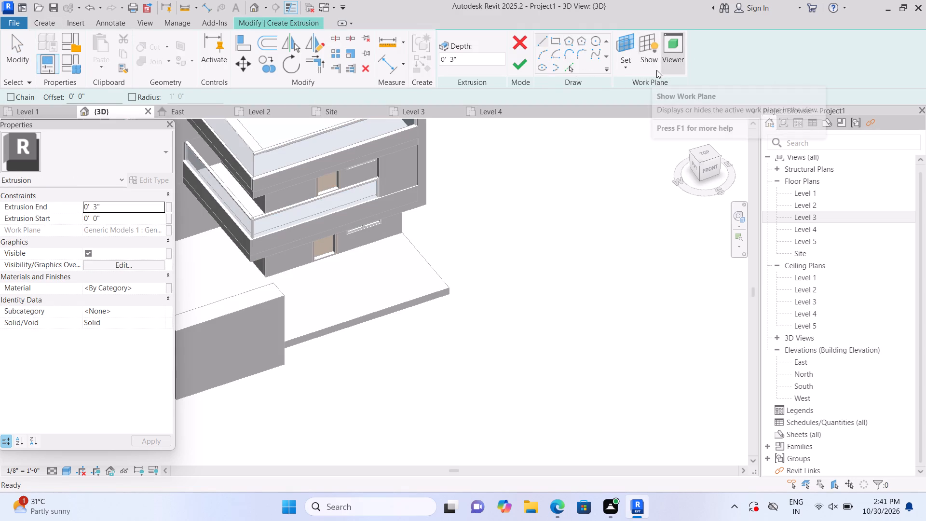
pyautogui.click(630, 64)
pyautogui.click(635, 114)
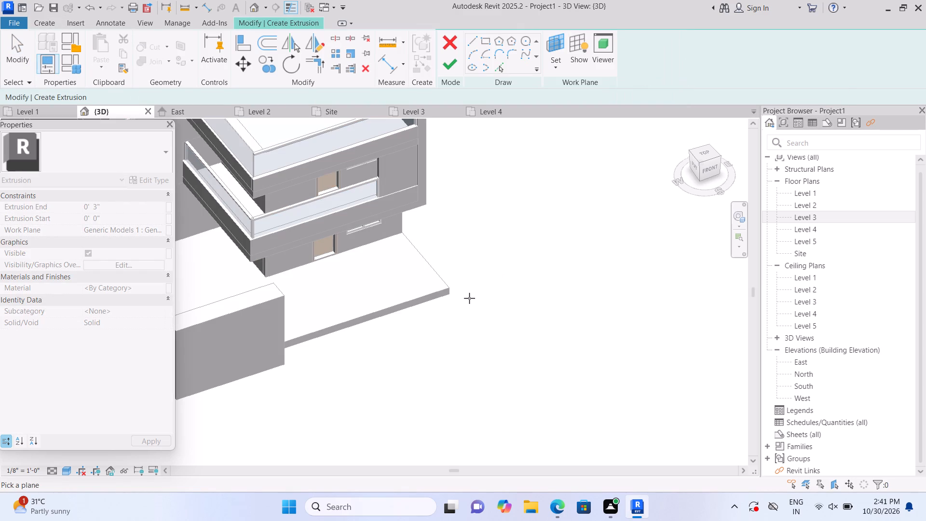
pyautogui.scroll(5, 437, 303)
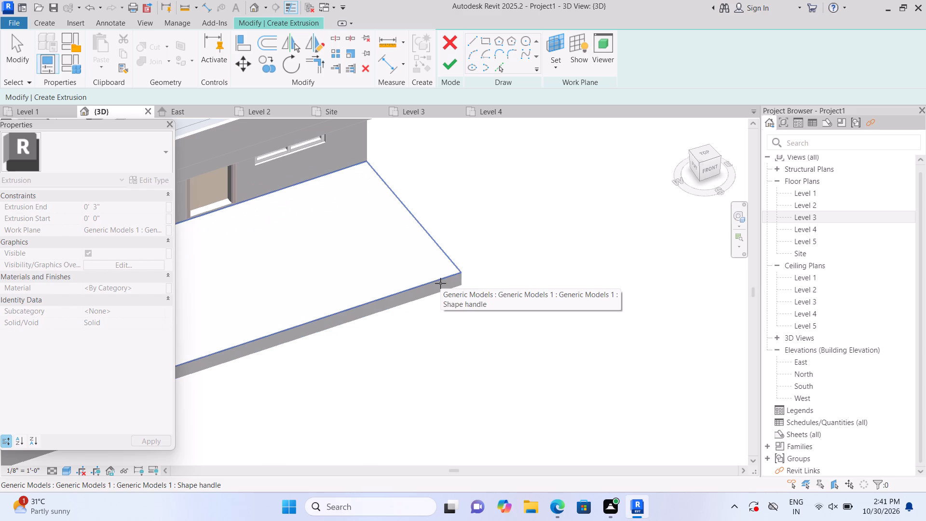
pyautogui.click(462, 282)
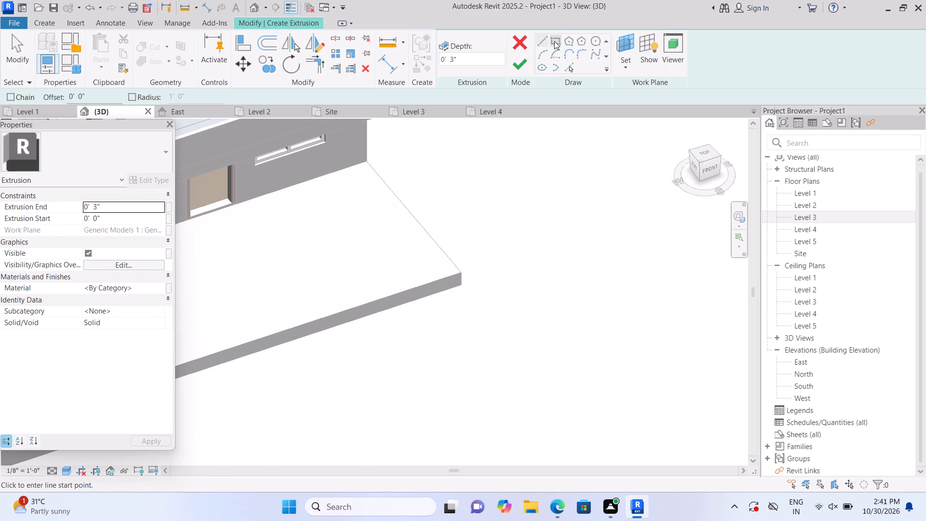
pyautogui.click(554, 41)
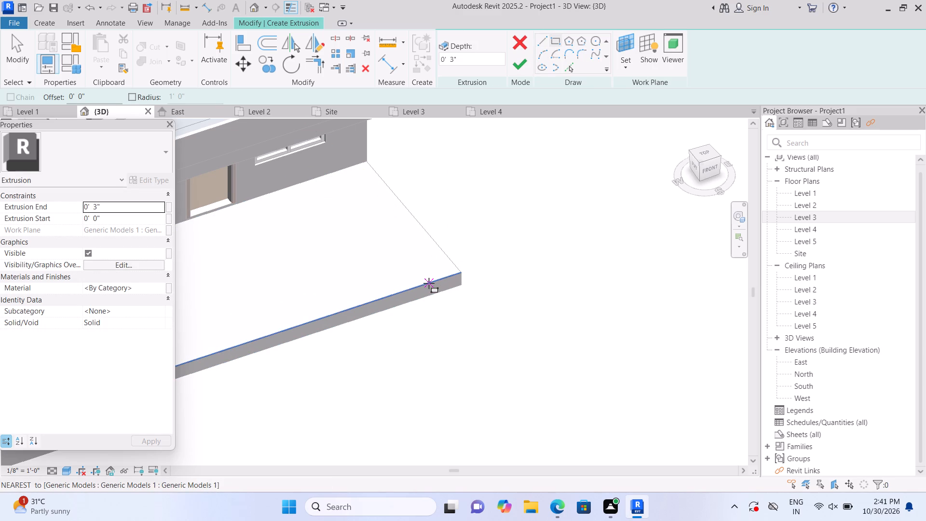
pyautogui.click(429, 283)
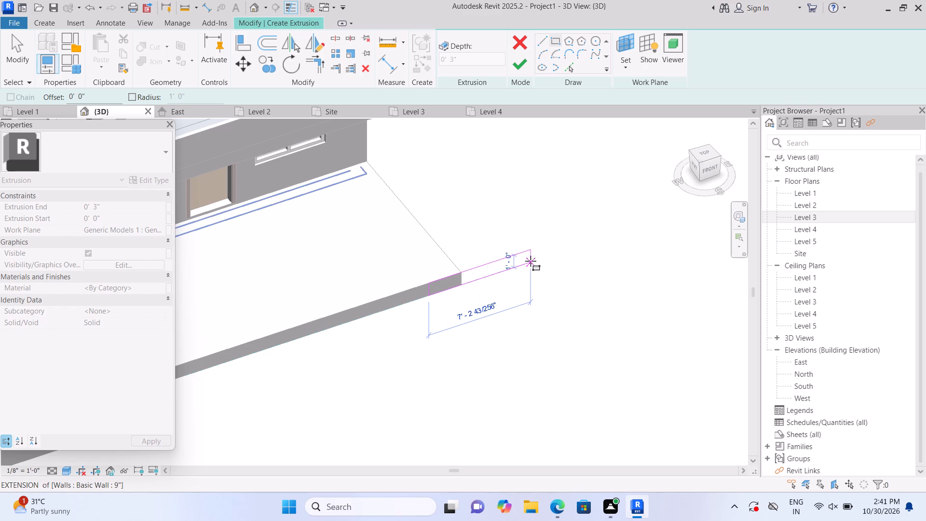
pyautogui.click(572, 250)
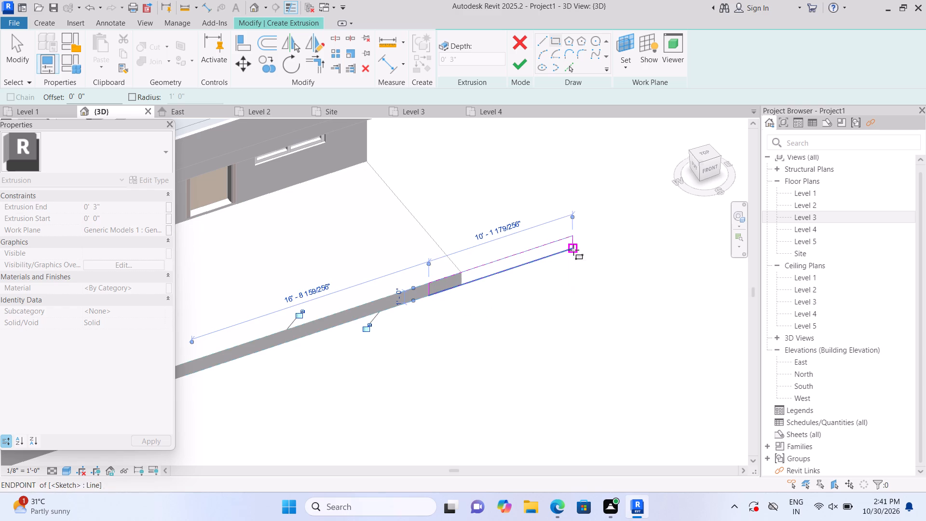
pyautogui.click(524, 60)
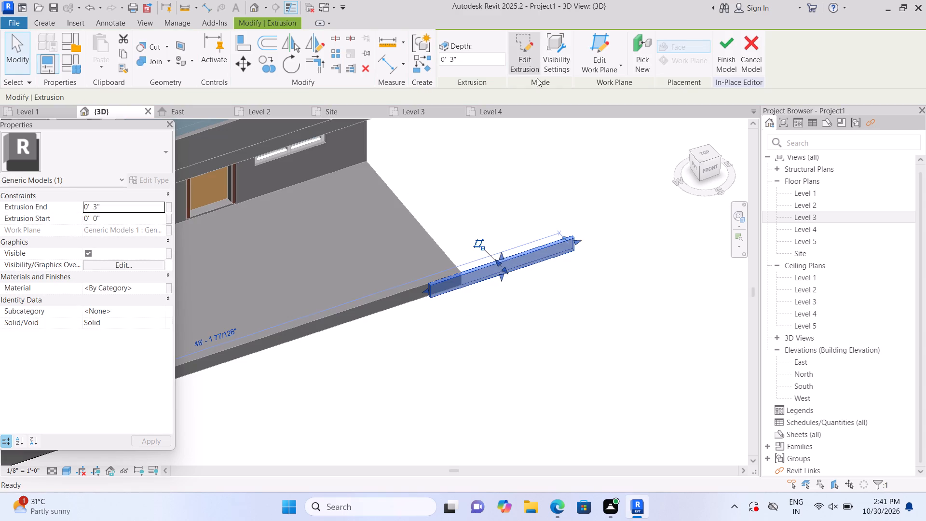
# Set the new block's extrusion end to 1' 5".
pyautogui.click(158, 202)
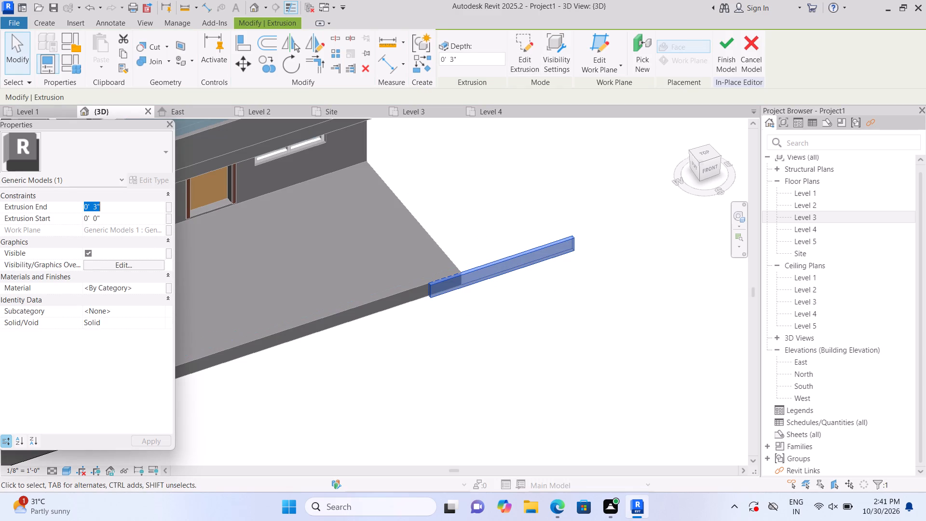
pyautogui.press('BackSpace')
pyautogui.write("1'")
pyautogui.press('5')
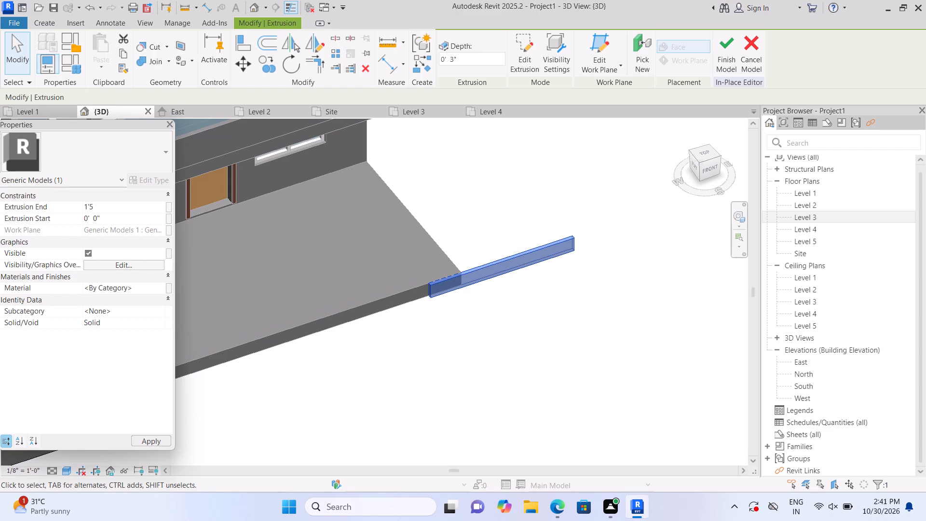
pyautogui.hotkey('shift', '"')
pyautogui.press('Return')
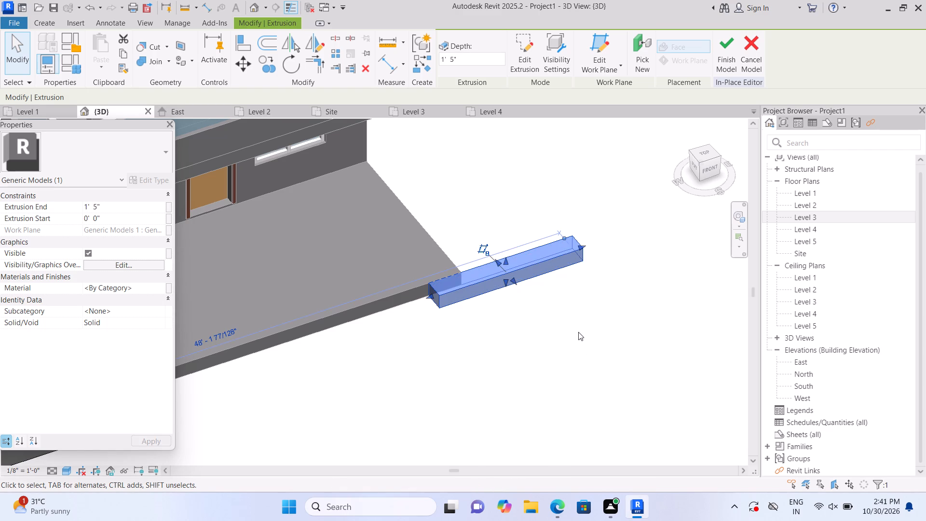
# Extend the new block's outer end slightly away from the slab and stretch its front face outward to a depth of about 2'.
pyautogui.scroll(-2, 608, 324)
pyautogui.scroll(3, 540, 346)
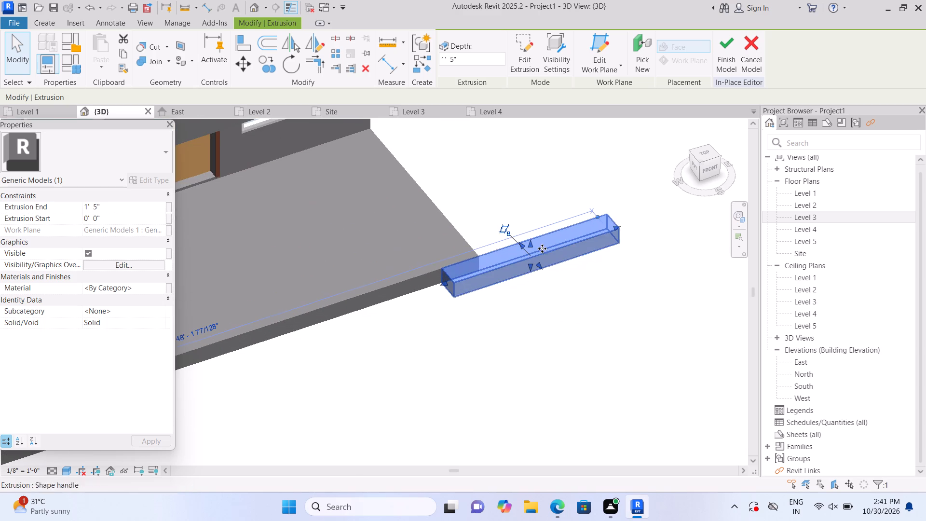
pyautogui.moveTo(616, 228); pyautogui.dragTo(626, 221)
pyautogui.moveTo(545, 262); pyautogui.dragTo(549, 266)
pyautogui.scroll(-4, 558, 258)
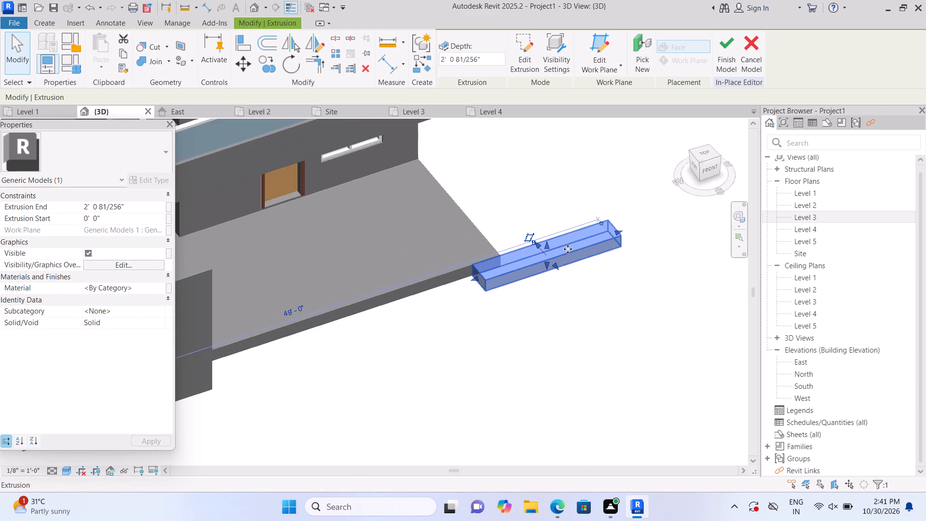
# Lengthen the new block by stretching its inner end along the slab's front edge.
pyautogui.scroll(5, 523, 269)
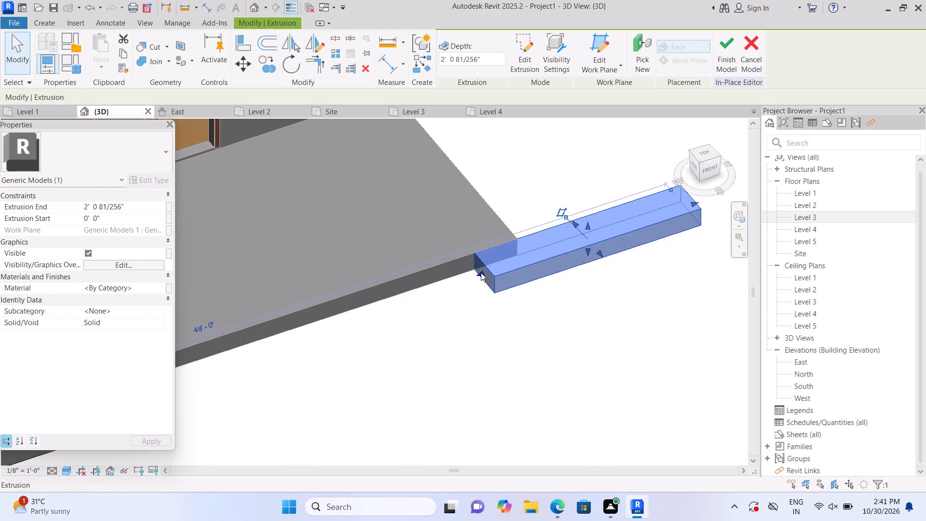
pyautogui.moveTo(481, 273); pyautogui.dragTo(325, 317)
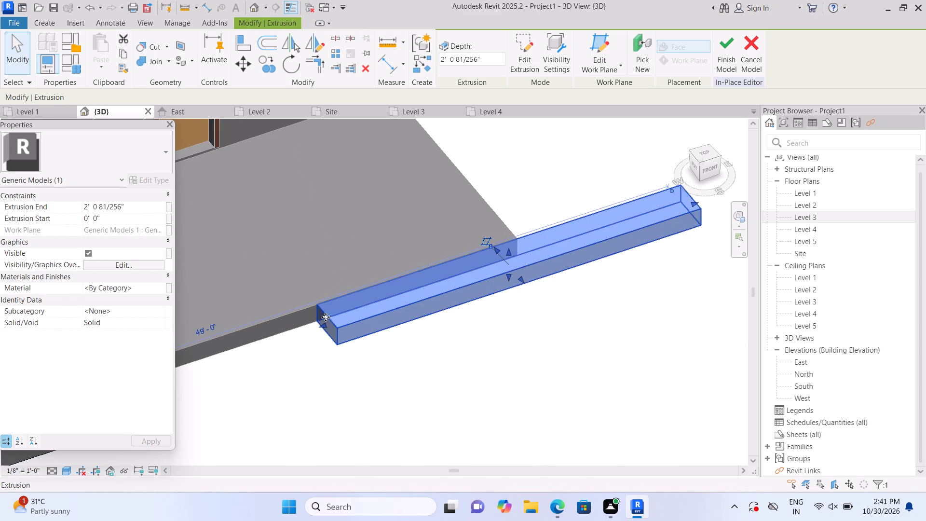
# Raise the new block's top face in stages to roughly the height of the block at the other front corner.
pyautogui.scroll(-6, 327, 317)
pyautogui.scroll(2, 343, 315)
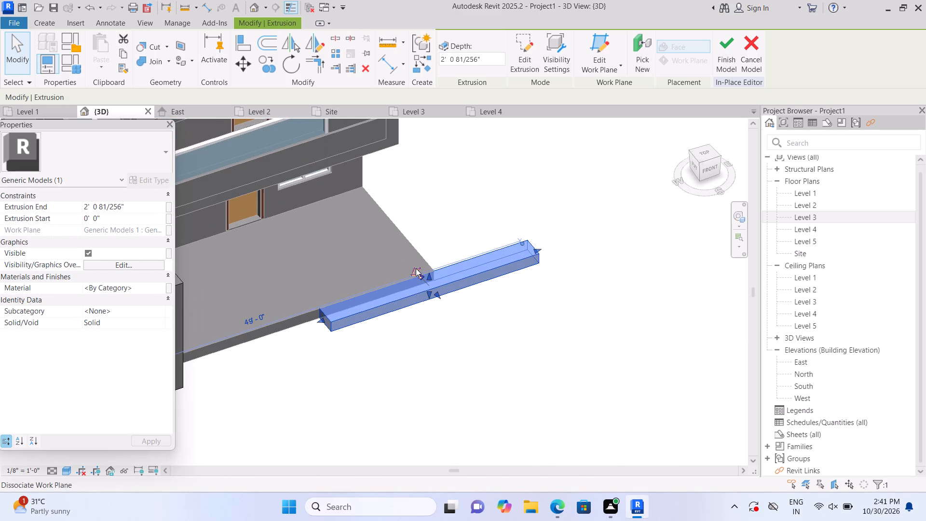
pyautogui.moveTo(430, 276); pyautogui.dragTo(430, 268)
pyautogui.moveTo(430, 266); pyautogui.dragTo(430, 260)
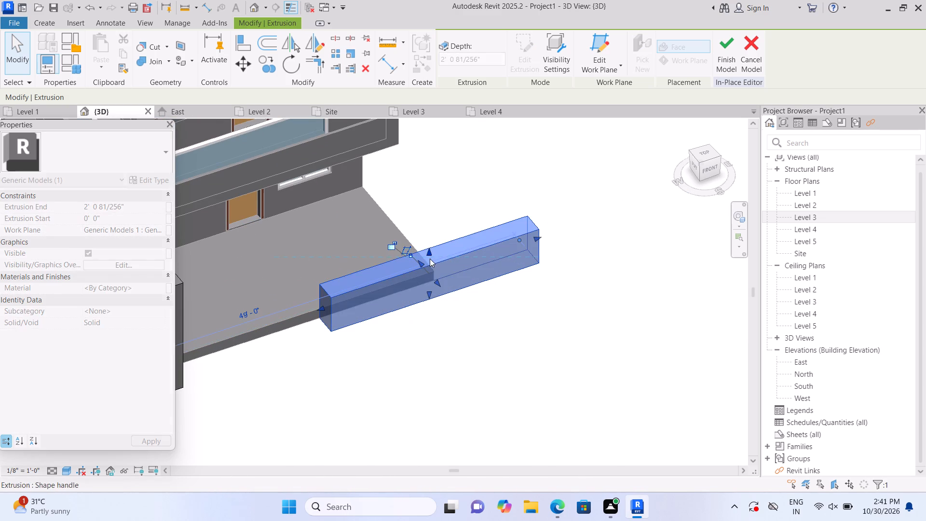
pyautogui.scroll(-2, 225, 362)
pyautogui.moveTo(267, 342); pyautogui.dragTo(409, 284, button='middle')
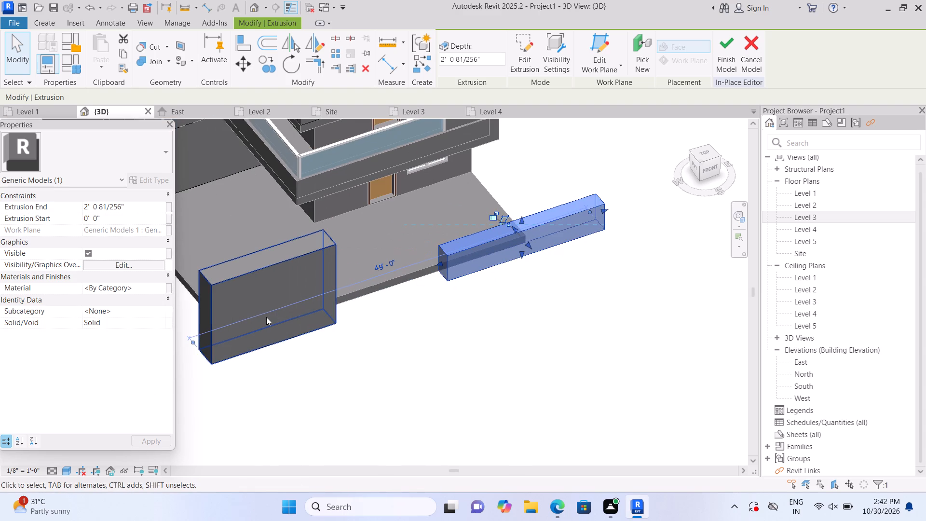
pyautogui.click(266, 317)
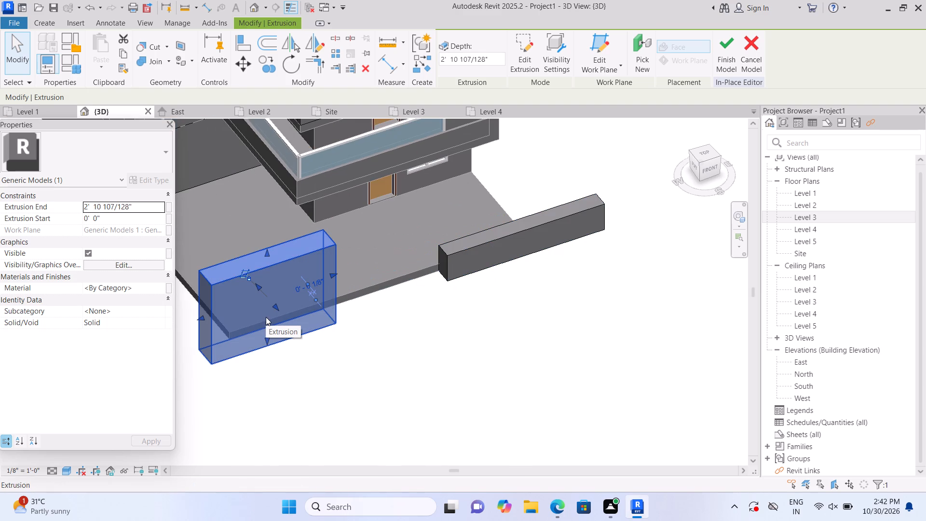
pyautogui.click(510, 255)
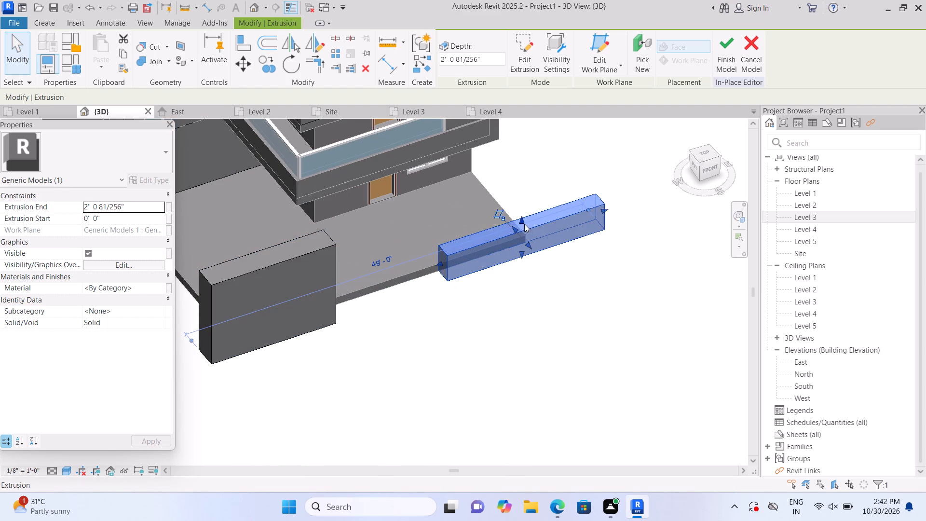
pyautogui.moveTo(522, 220); pyautogui.dragTo(529, 185)
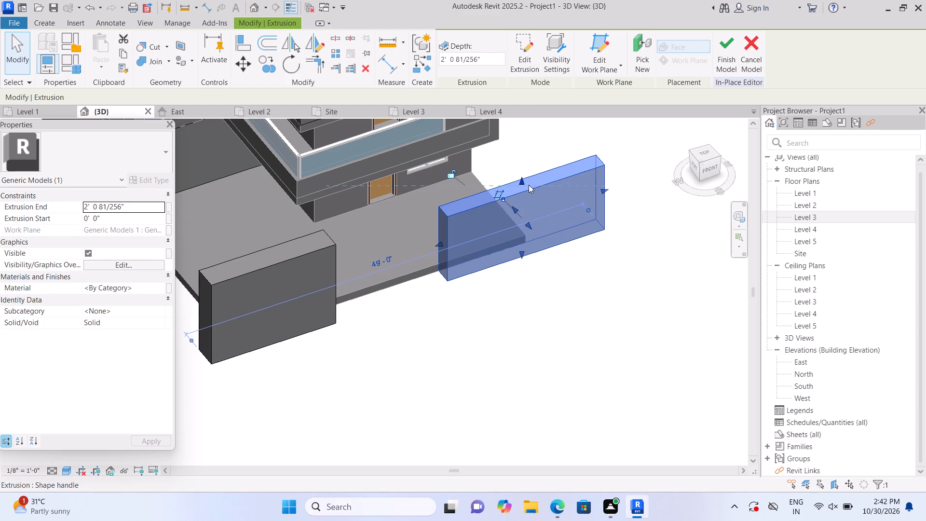
pyautogui.click(519, 179)
pyautogui.click(522, 174)
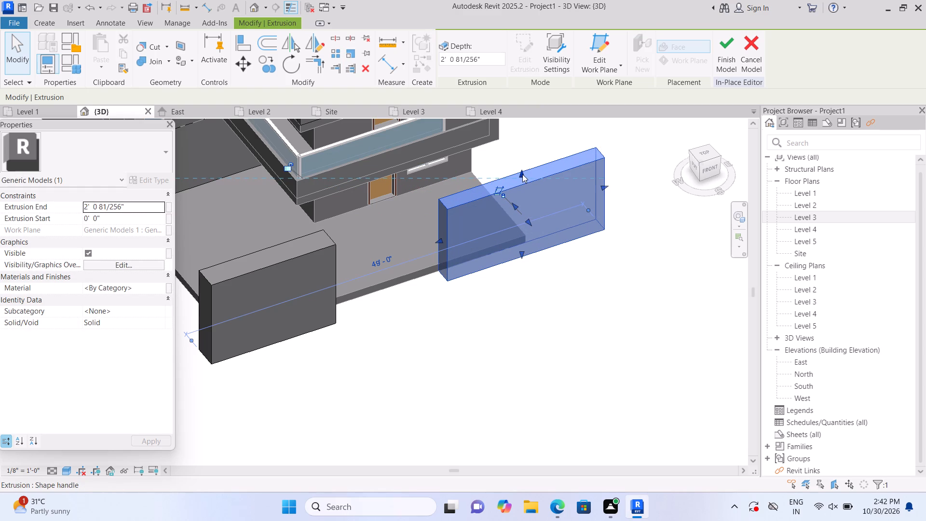
# Thicken the new block outward to a depth of 2' 10 107/128", aligning its front face with the first block's front face.
pyautogui.click(247, 263)
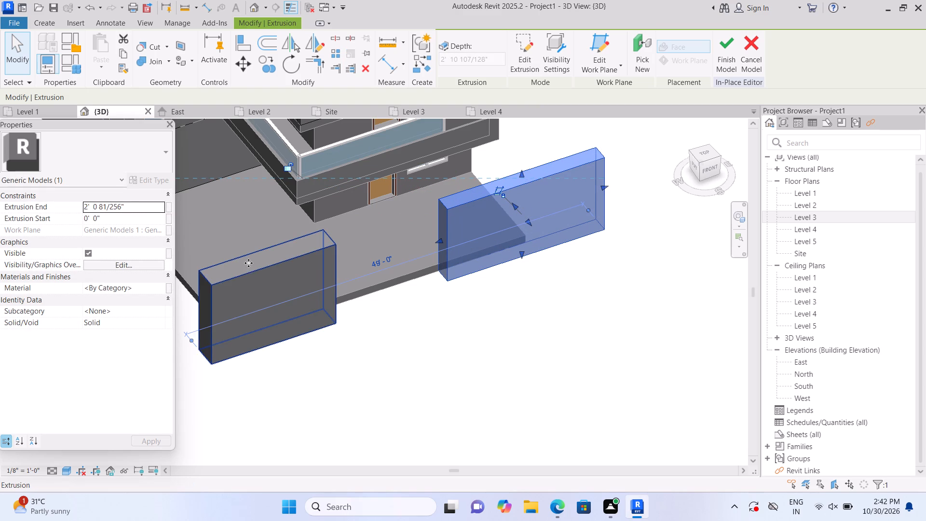
pyautogui.click(477, 197)
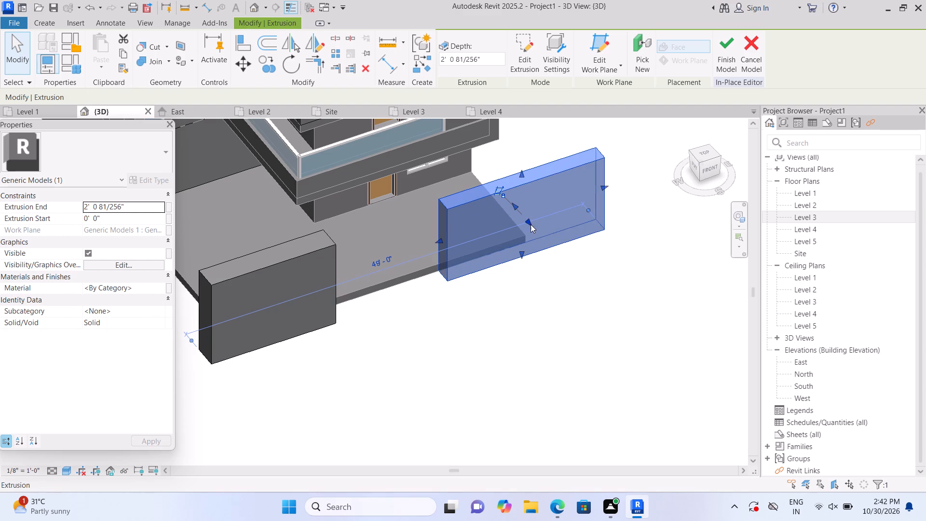
pyautogui.moveTo(528, 220); pyautogui.dragTo(535, 226)
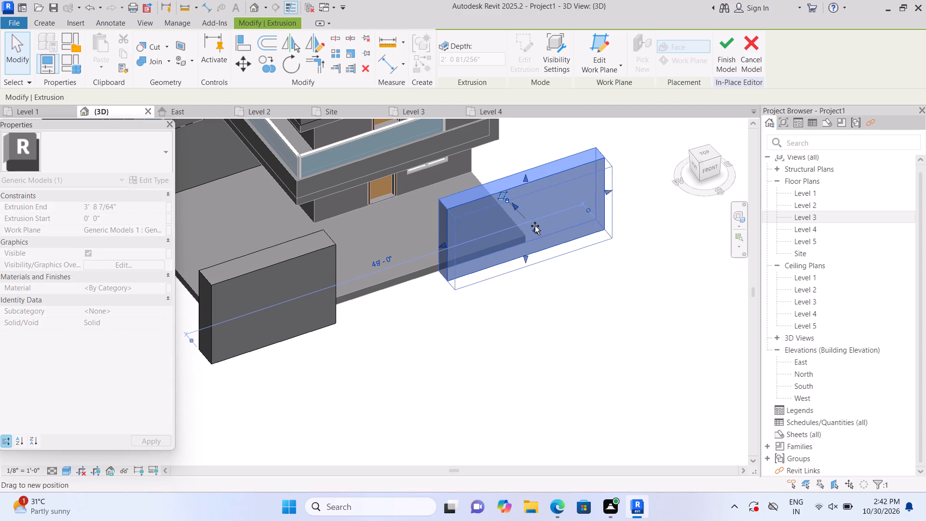
pyautogui.moveTo(535, 226); pyautogui.dragTo(532, 224)
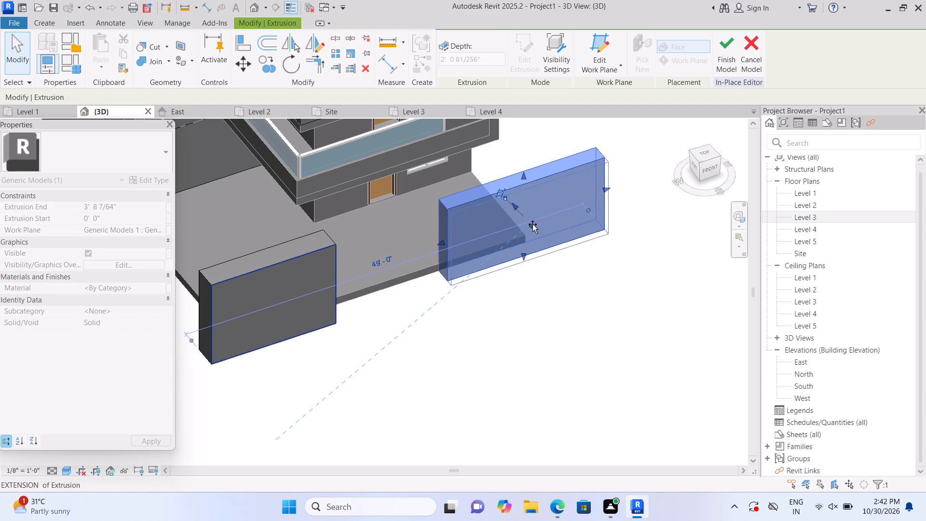
pyautogui.moveTo(532, 224); pyautogui.dragTo(532, 225)
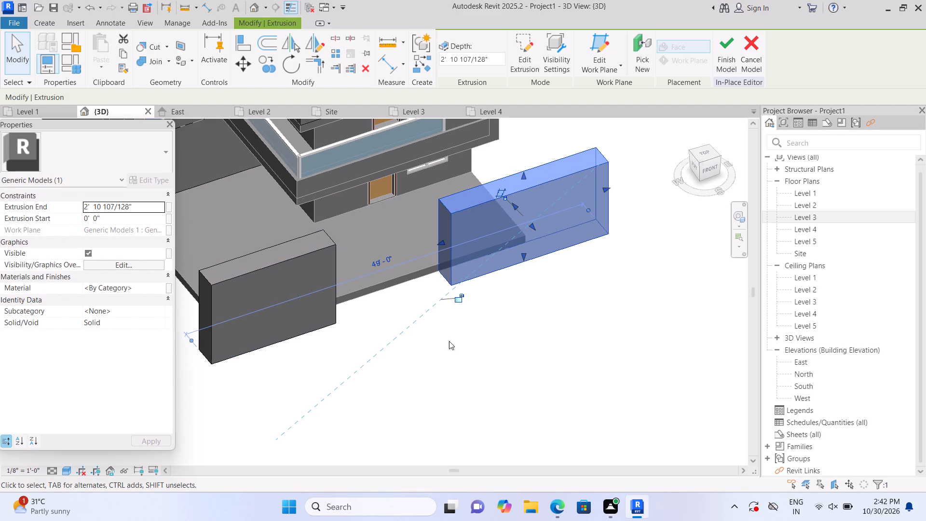
# Compare the extrusion depths of the two front corner blocks and examine how they sit against the slab and building.
pyautogui.click(435, 328)
pyautogui.click(305, 260)
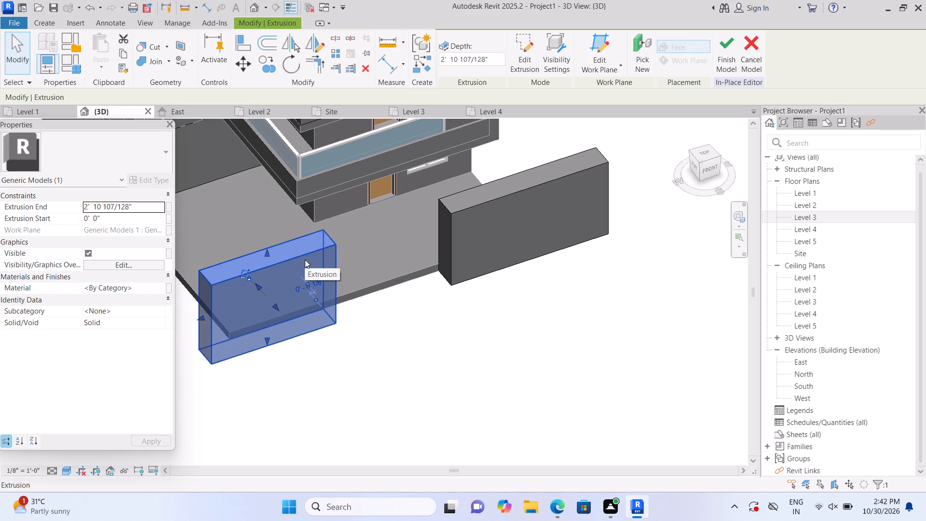
pyautogui.click(458, 362)
pyautogui.click(520, 179)
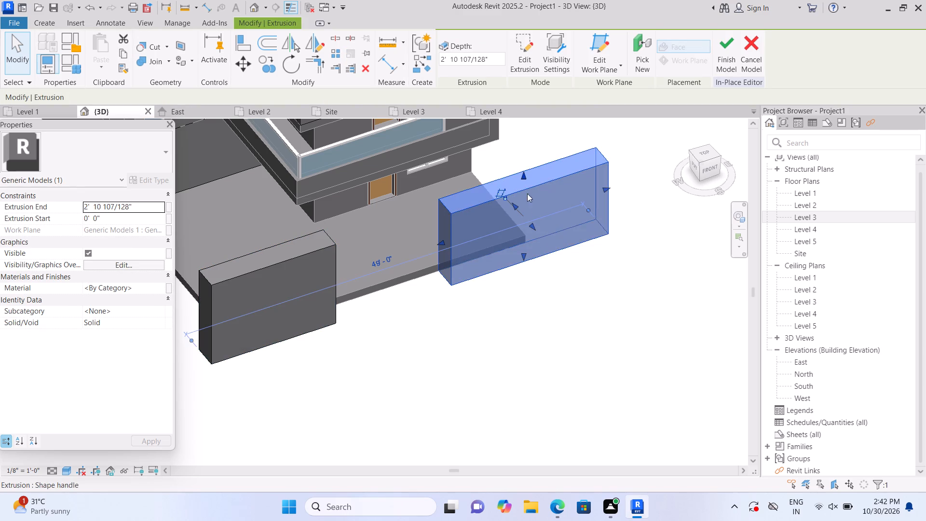
pyautogui.click(558, 277)
pyautogui.scroll(-3, 558, 277)
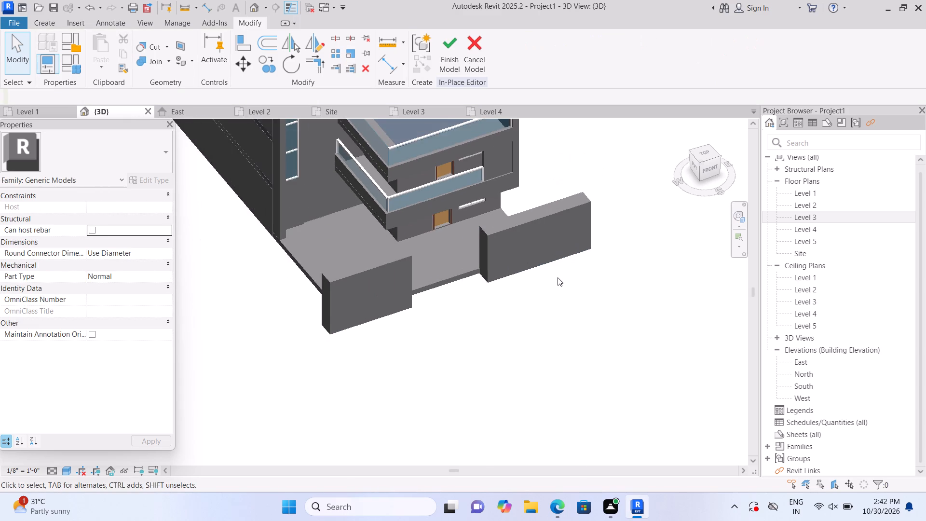
pyautogui.scroll(2, 565, 268)
pyautogui.scroll(-5, 565, 262)
pyautogui.moveTo(574, 283); pyautogui.dragTo(554, 317, button='middle')
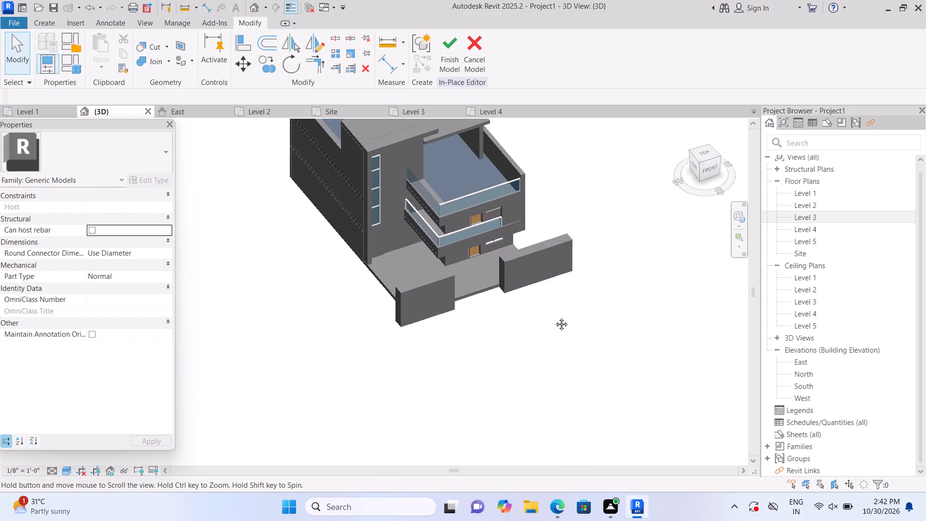
pyautogui.moveTo(554, 317); pyautogui.dragTo(501, 355, button='middle')
pyautogui.scroll(1, 496, 336)
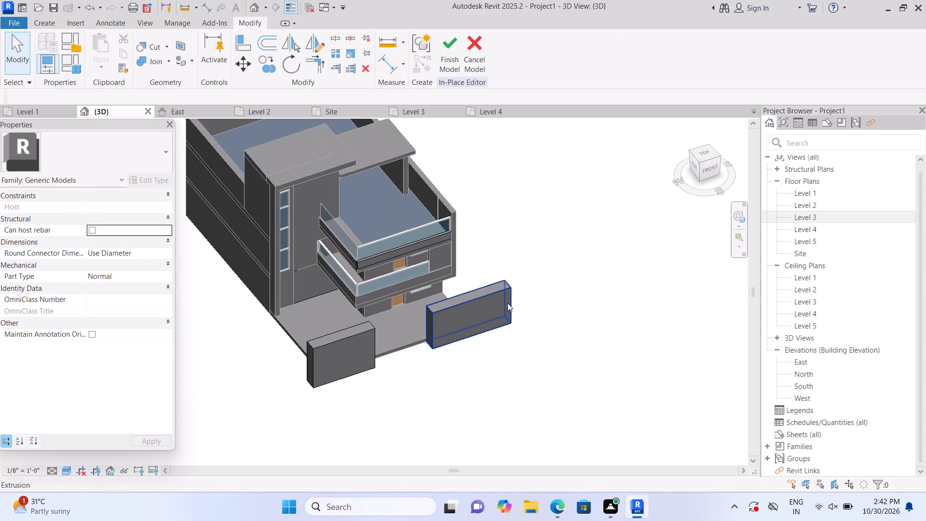
# Select the newer block at the slab's front corner for reshaping at its outer end.
pyautogui.click(507, 303)
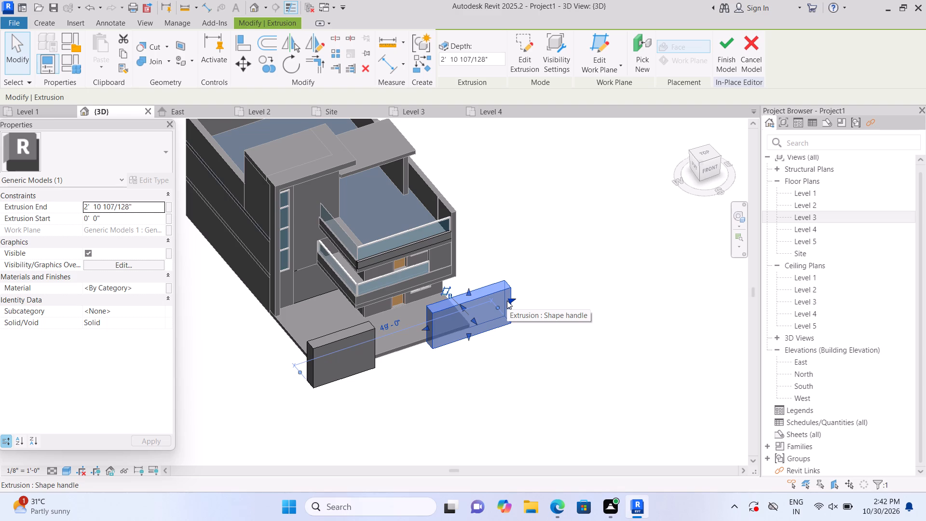
pyautogui.scroll(2, 502, 298)
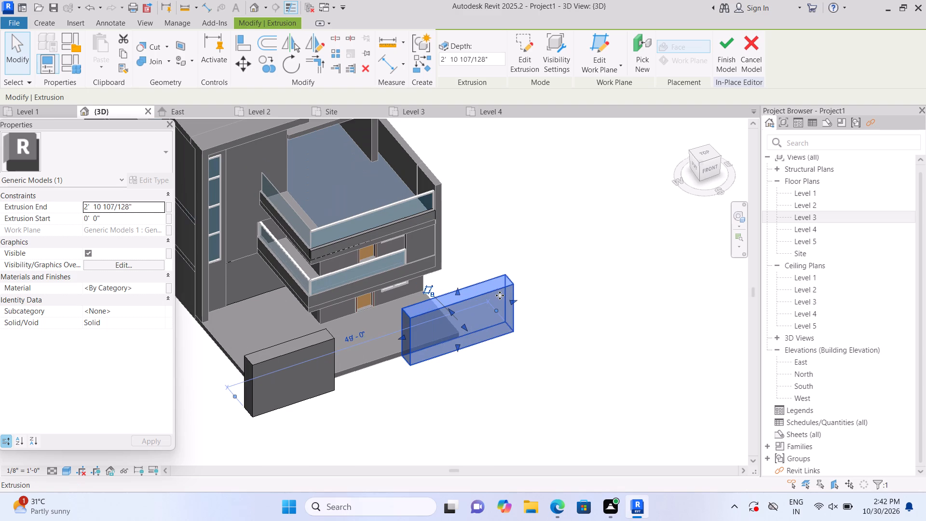
pyautogui.scroll(3, 505, 299)
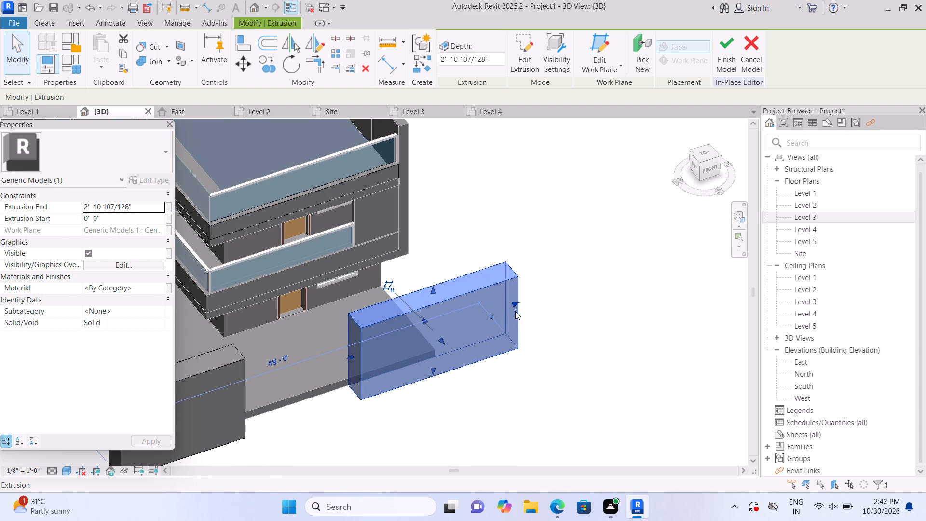
pyautogui.scroll(2, 515, 310)
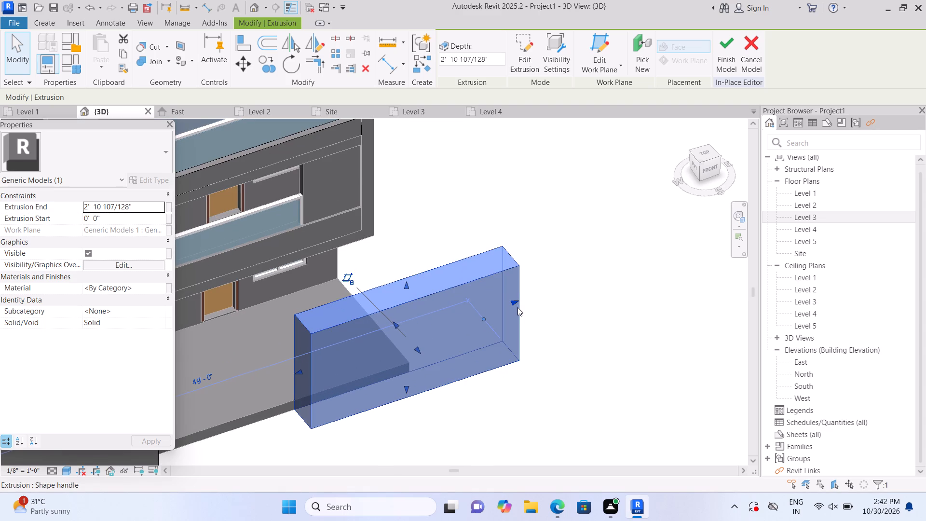
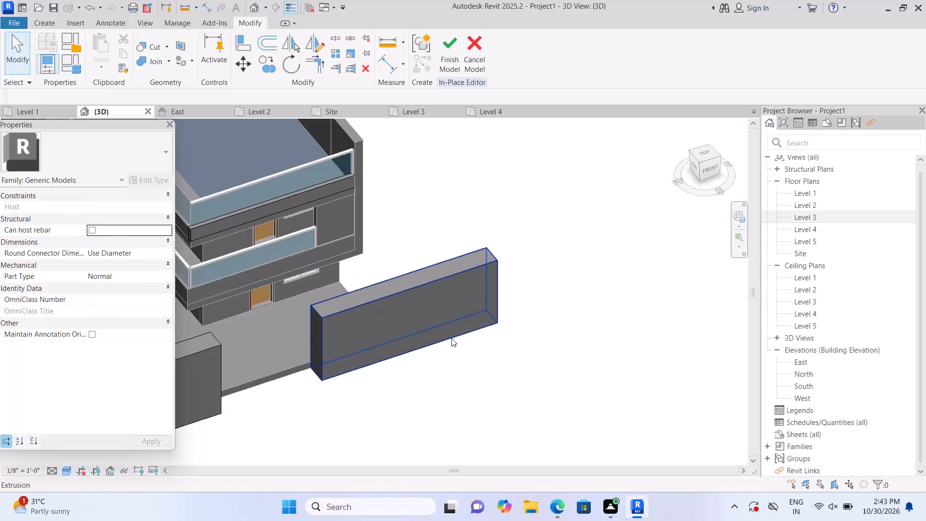
# Lengthen the newer front corner block slightly by extending its outer end away from the slab.
pyautogui.scroll(-2, 451, 338)
pyautogui.scroll(-3, 471, 380)
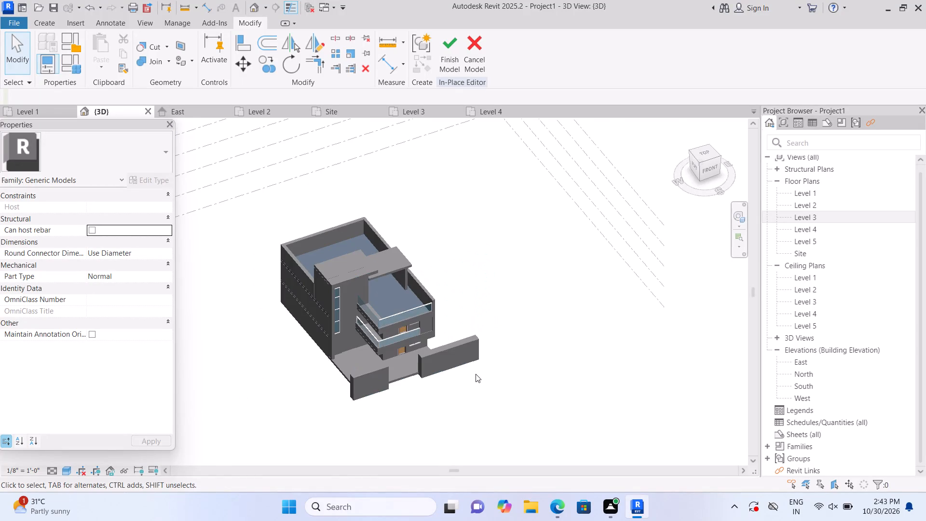
pyautogui.scroll(3, 476, 374)
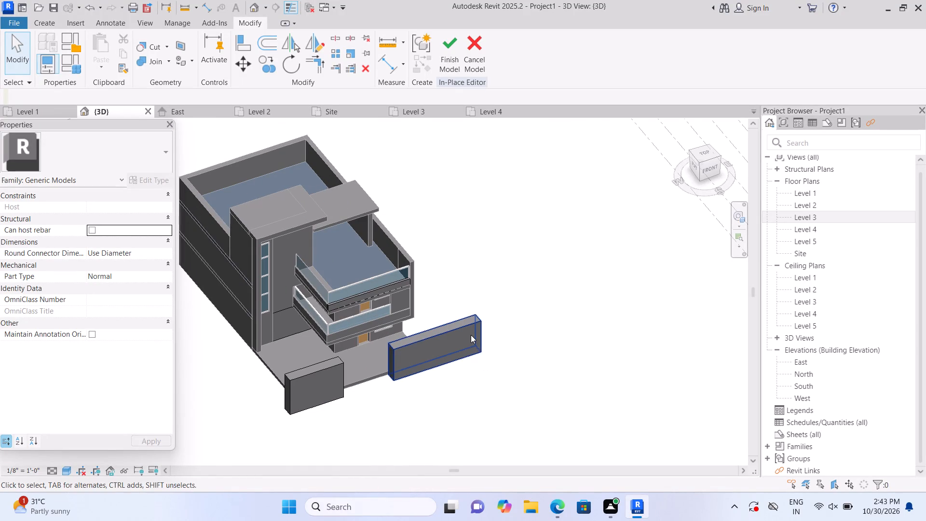
pyautogui.scroll(2, 471, 335)
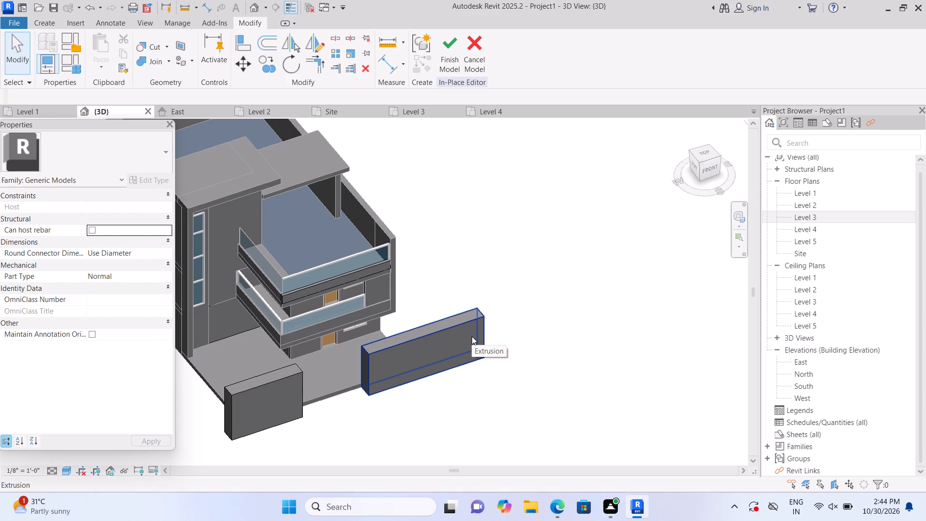
pyautogui.click(467, 328)
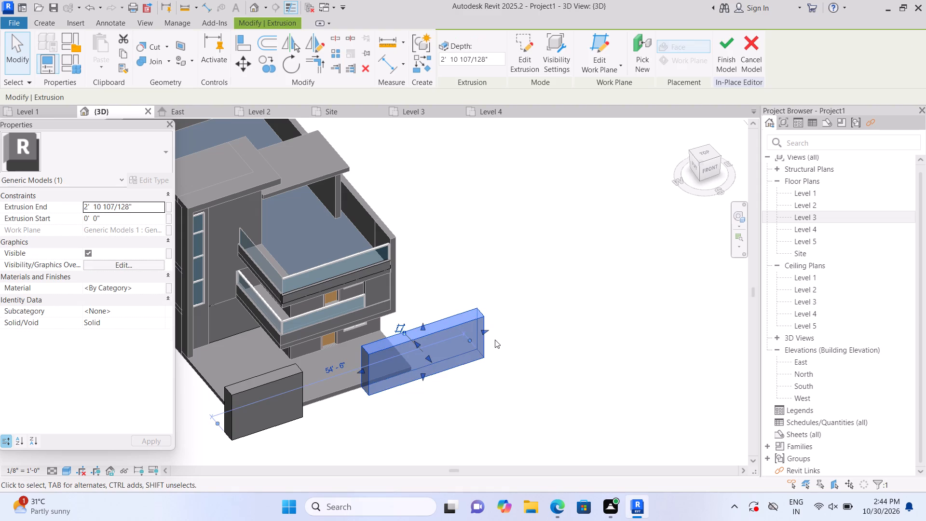
pyautogui.moveTo(484, 329); pyautogui.dragTo(492, 326)
pyautogui.click(484, 363)
pyautogui.click(361, 407)
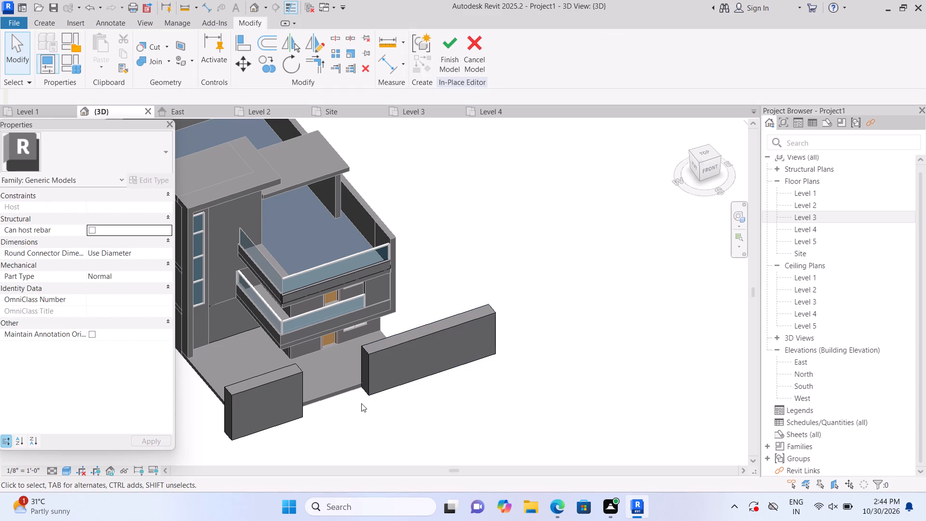
# Start a new solid extrusion with its work plane on the newer block's inner end face, facing the front opening.
pyautogui.click(56, 21)
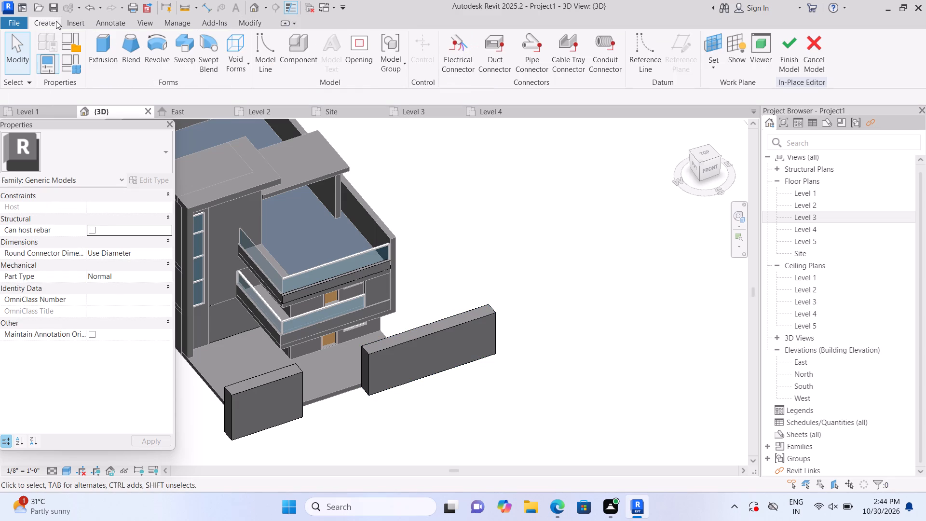
pyautogui.click(99, 53)
pyautogui.click(619, 69)
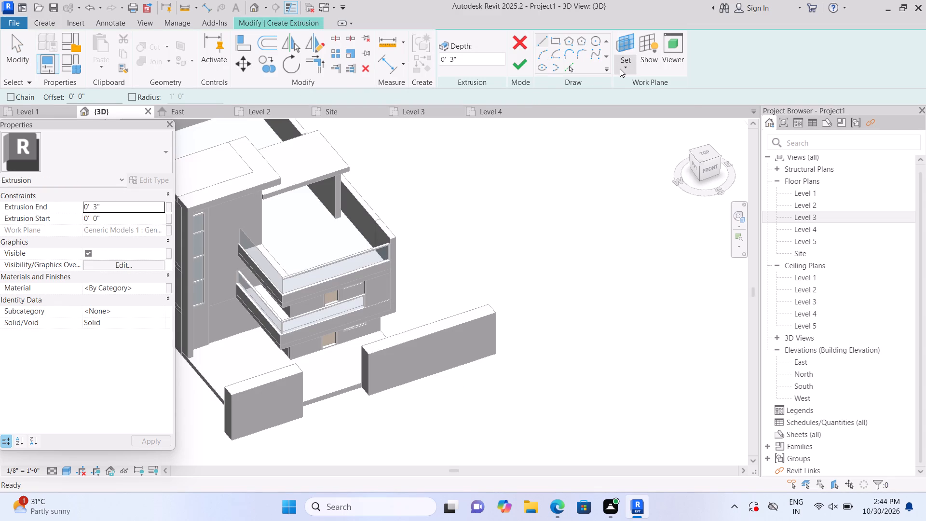
pyautogui.click(639, 109)
pyautogui.scroll(3, 381, 413)
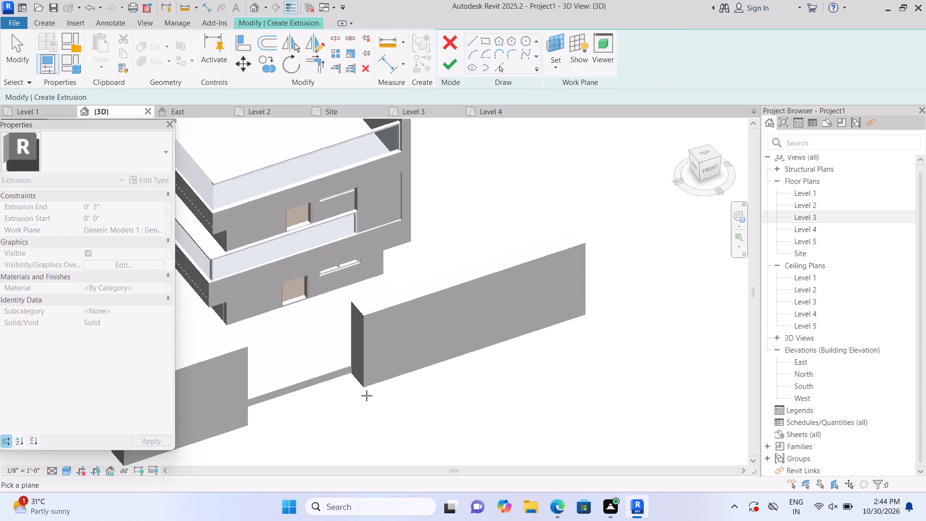
pyautogui.scroll(5, 367, 396)
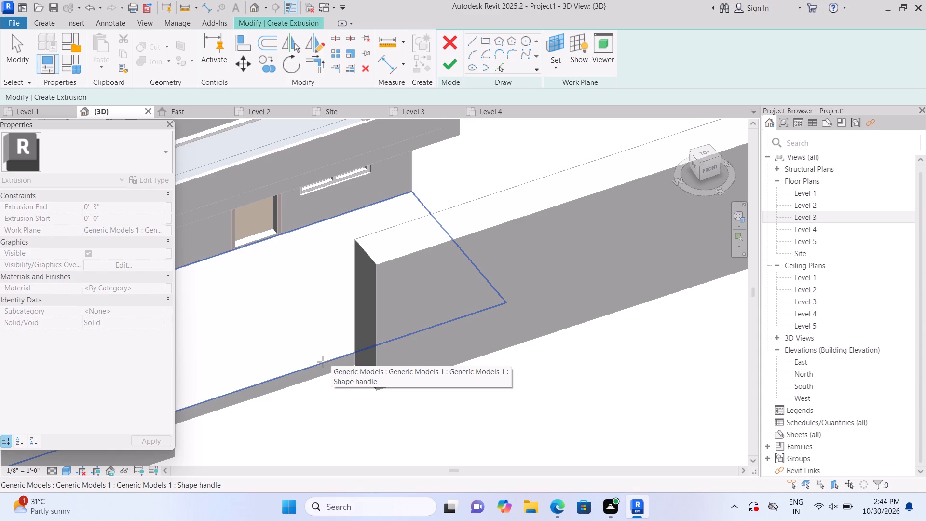
pyautogui.click(323, 362)
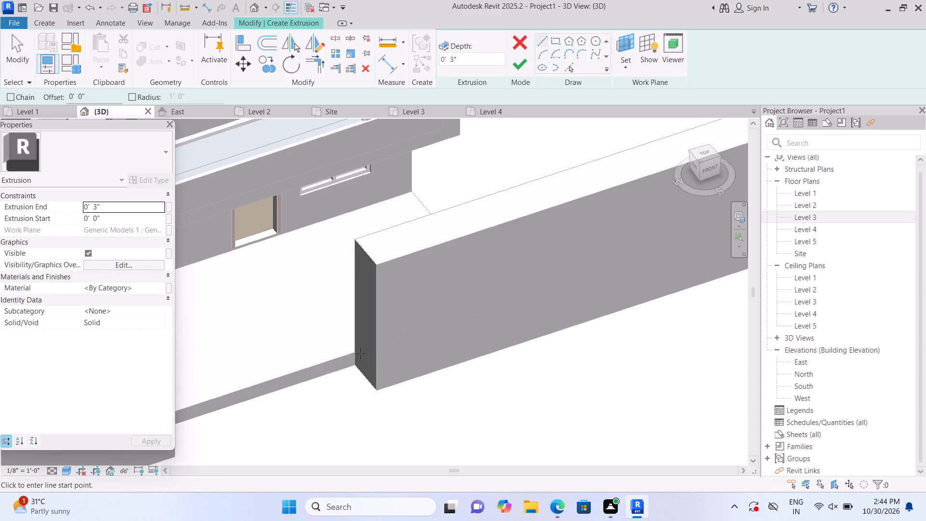
pyautogui.click(624, 63)
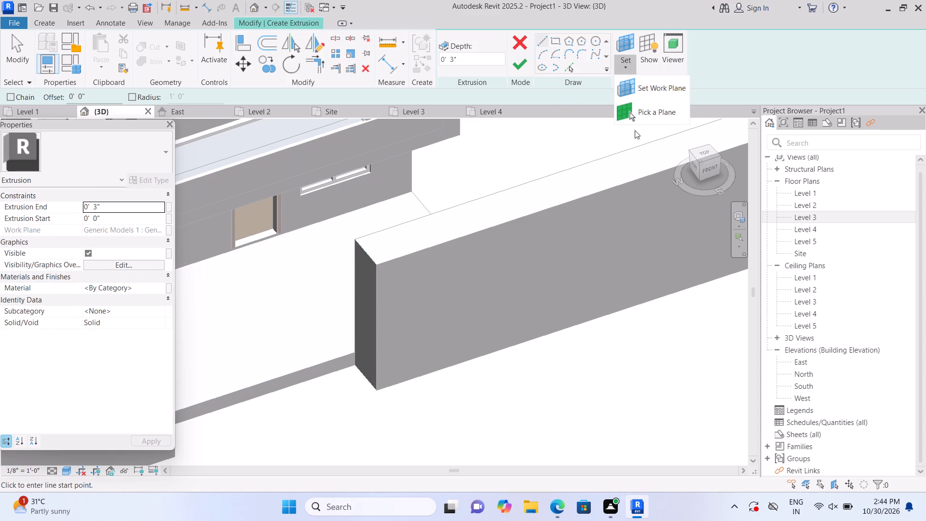
pyautogui.click(635, 110)
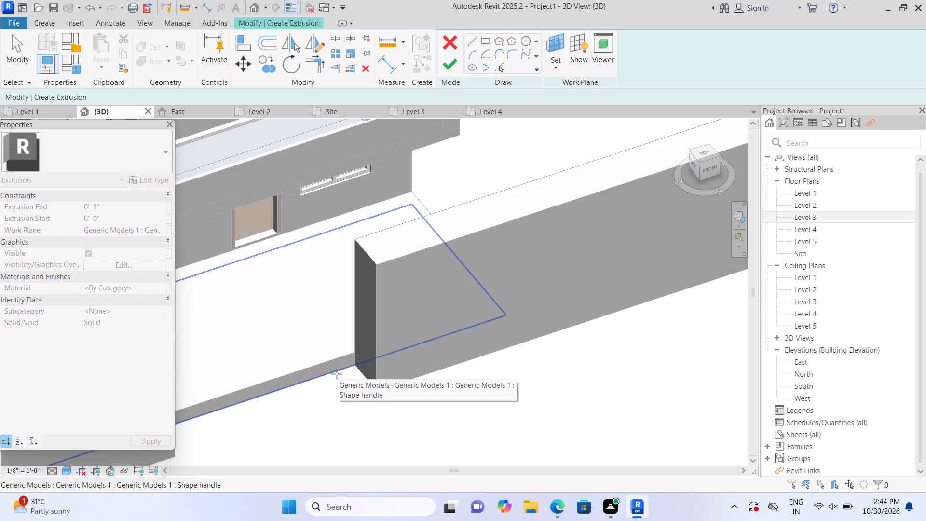
pyautogui.scroll(1, 337, 374)
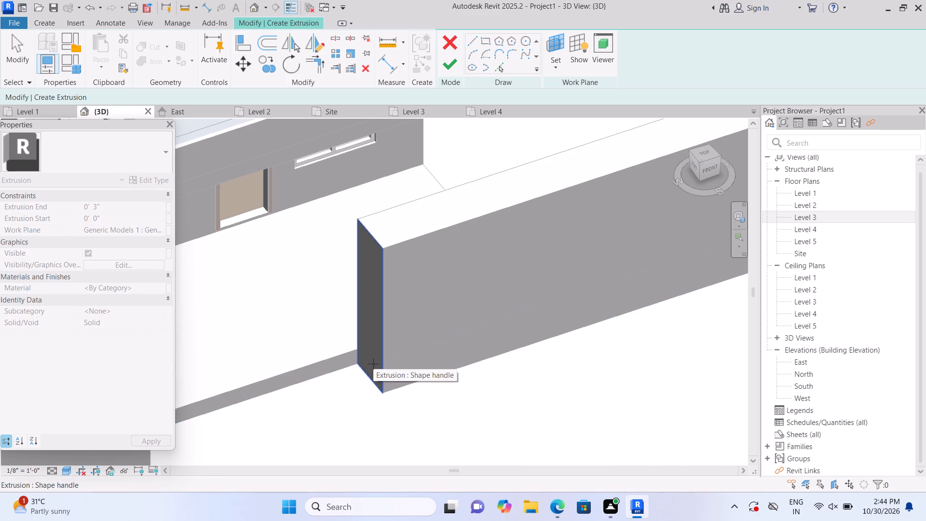
pyautogui.click(373, 364)
# Sketch a rectangle 2' 10 107/128" by 1' across the bottom of the end face and finish the extrusion.
pyautogui.click(552, 44)
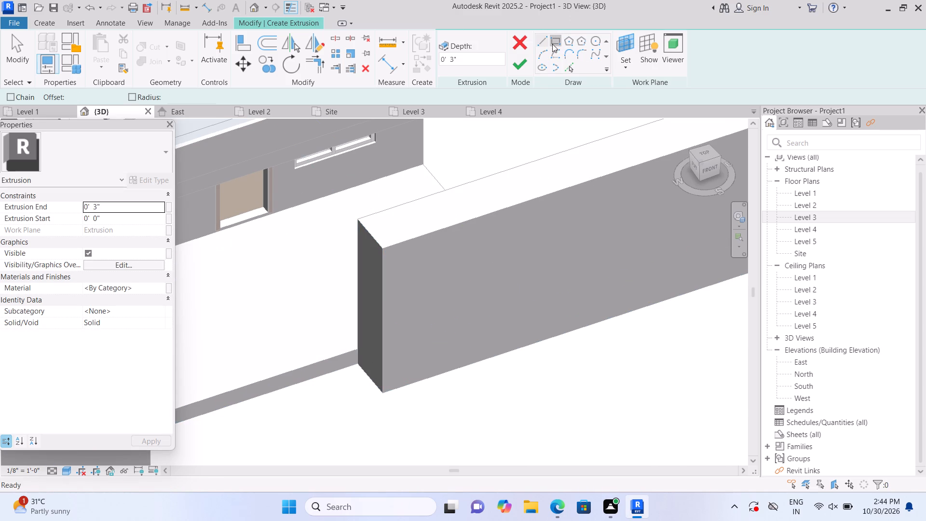
pyautogui.doubleClick(357, 348)
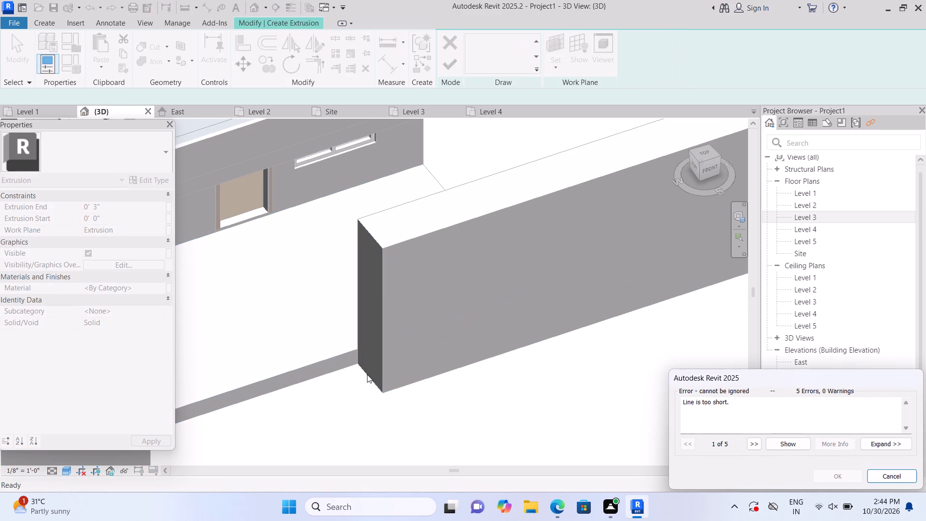
pyautogui.click(899, 477)
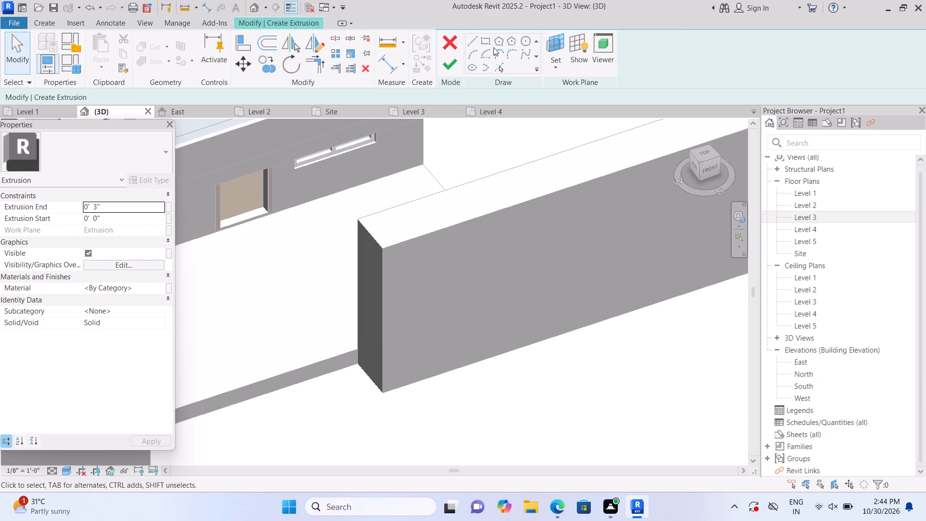
pyautogui.click(484, 41)
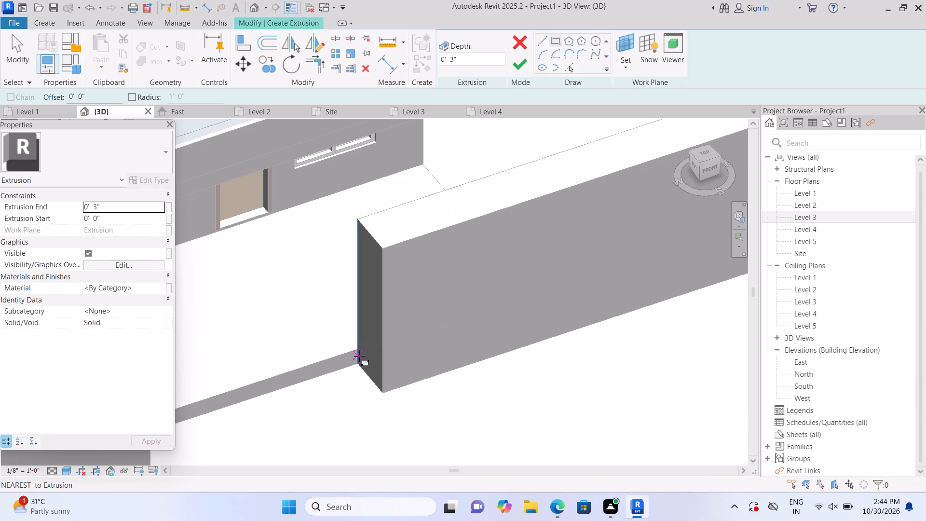
pyautogui.click(358, 353)
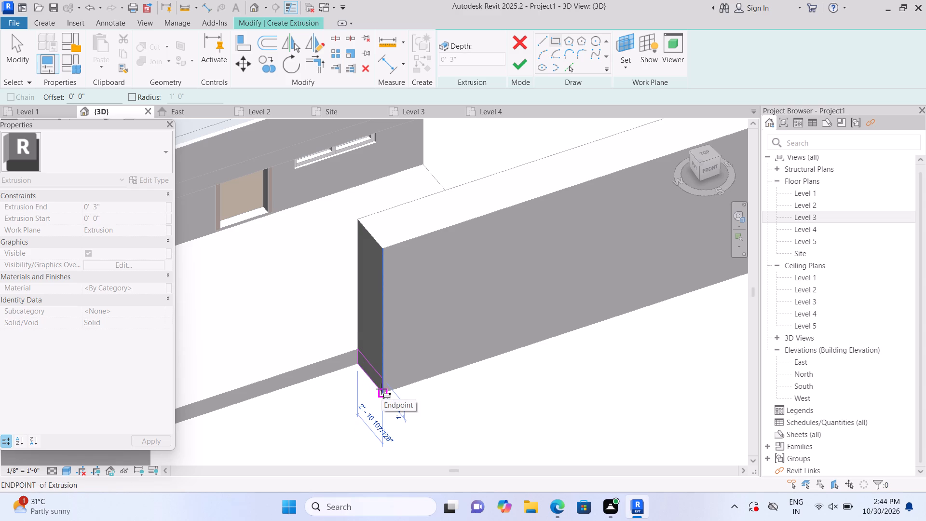
pyautogui.click(381, 389)
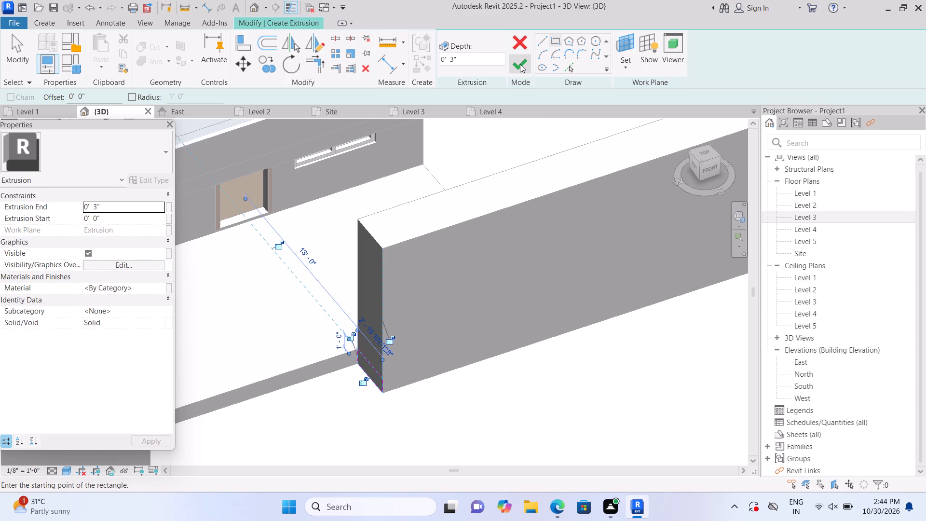
pyautogui.click(520, 64)
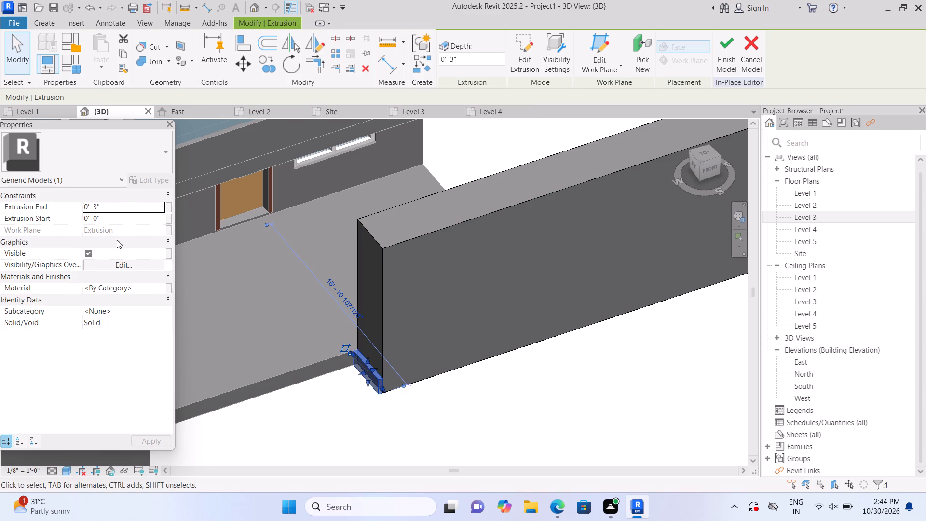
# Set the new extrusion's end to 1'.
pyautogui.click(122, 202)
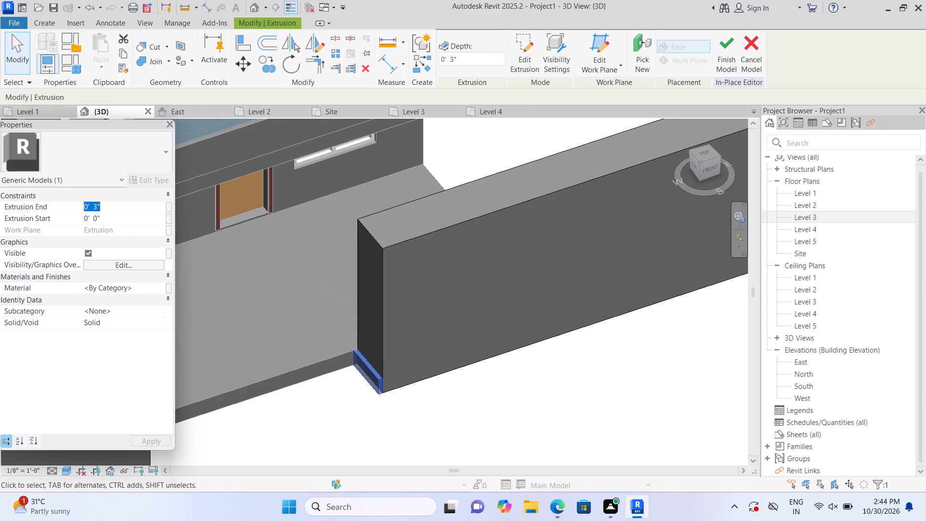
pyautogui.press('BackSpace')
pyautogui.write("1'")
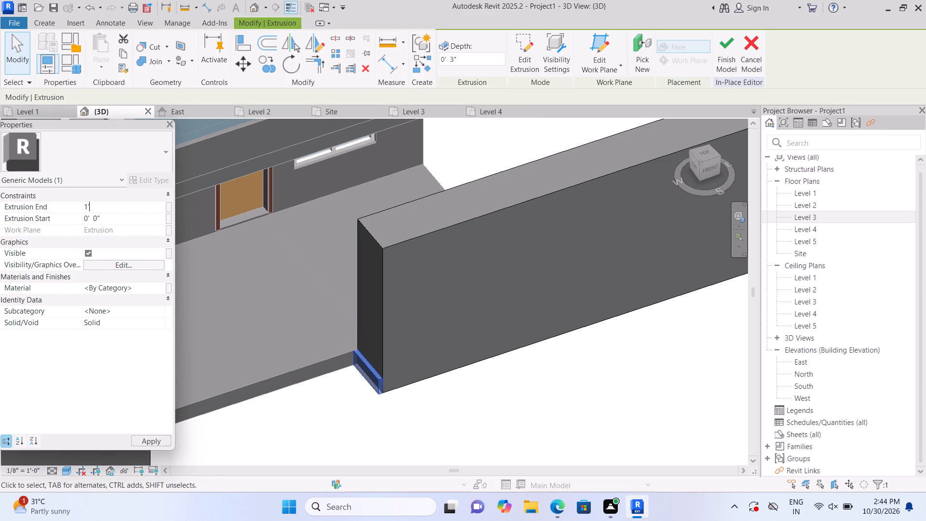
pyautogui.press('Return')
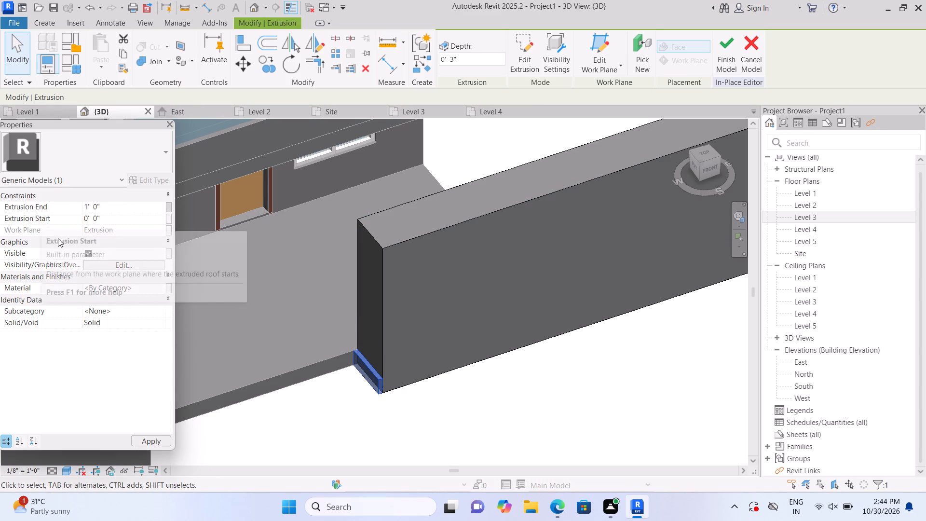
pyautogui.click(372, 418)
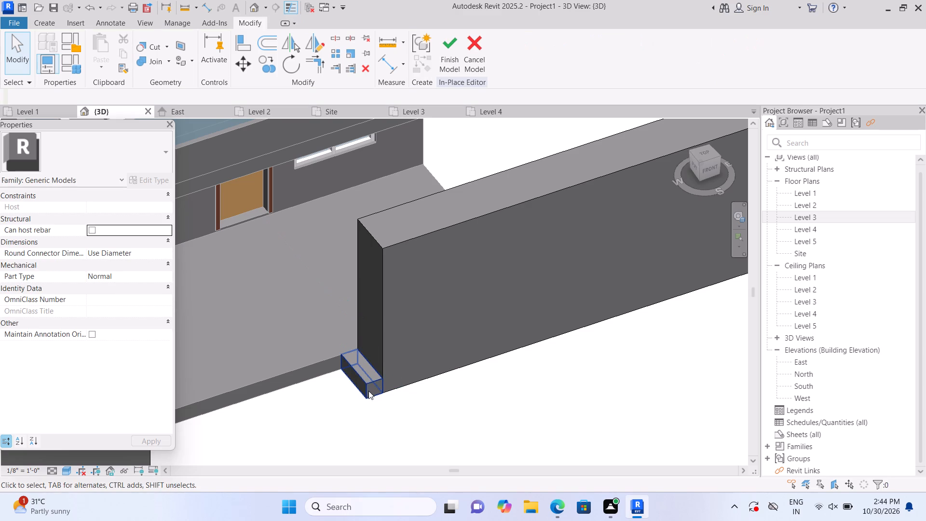
# Pull the new extrusion's free face out toward the opening to a depth of about 1' 10".
pyautogui.click(367, 385)
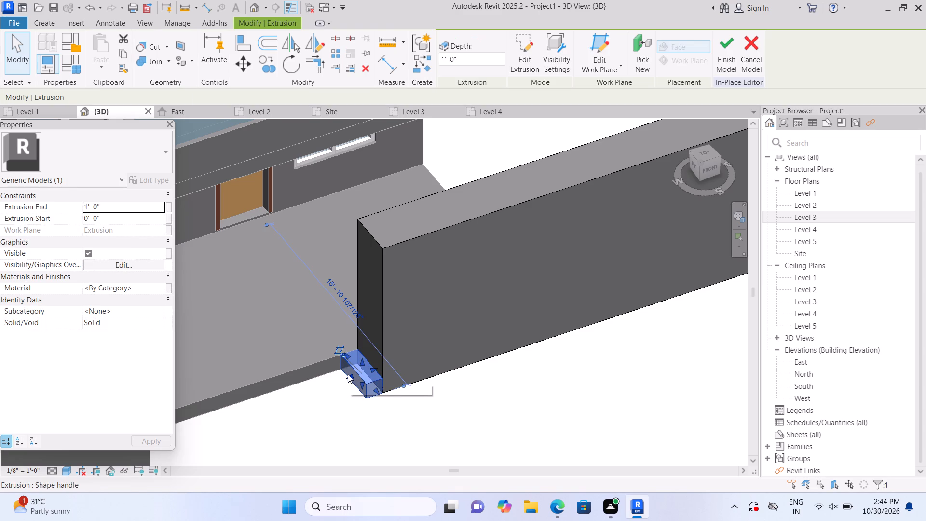
pyautogui.moveTo(348, 376); pyautogui.dragTo(343, 379)
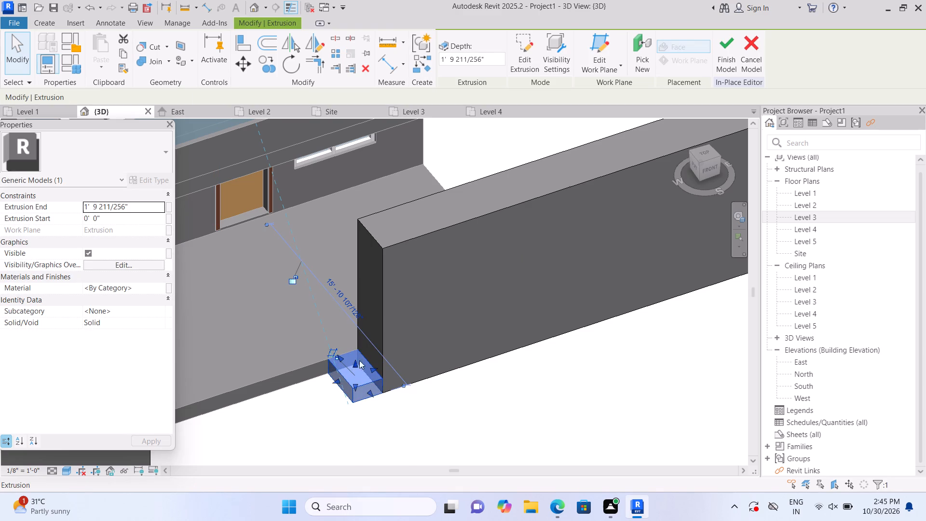
# Raise the new extrusion's top face in stages to slightly above the adjoining block's top, forming a pillar.
pyautogui.moveTo(354, 364); pyautogui.dragTo(362, 288)
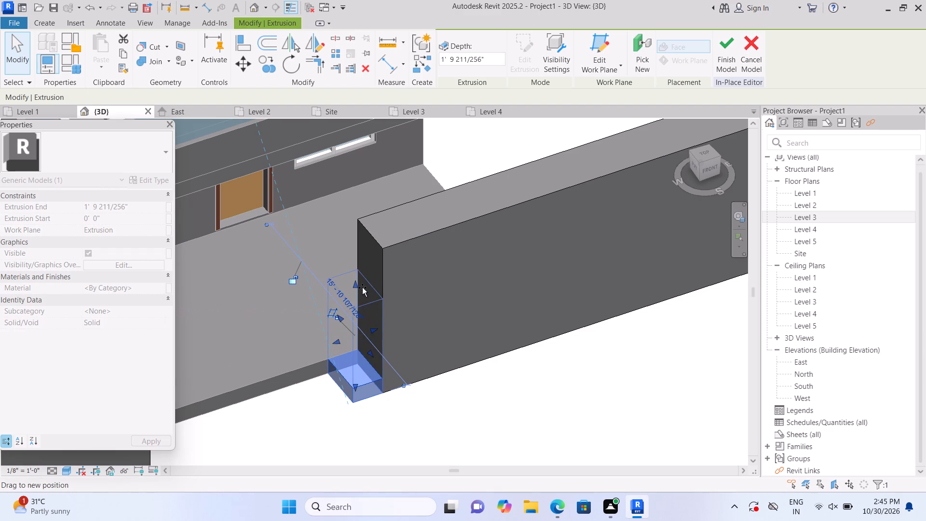
pyautogui.moveTo(362, 288); pyautogui.dragTo(366, 270)
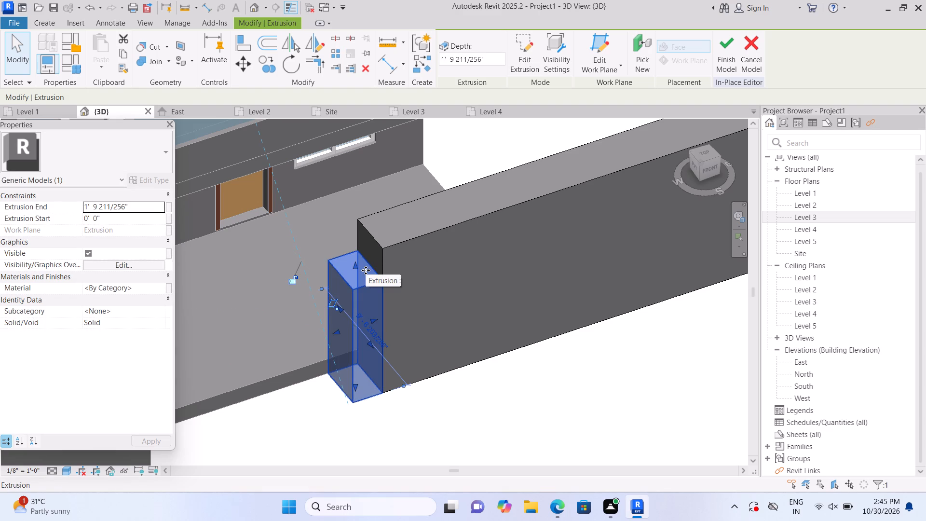
pyautogui.scroll(3, 366, 270)
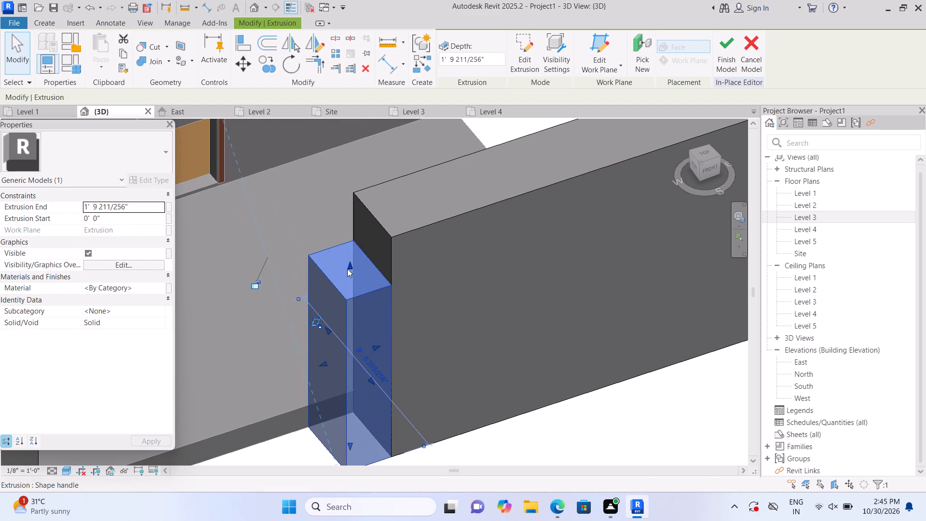
pyautogui.moveTo(349, 266); pyautogui.dragTo(364, 205)
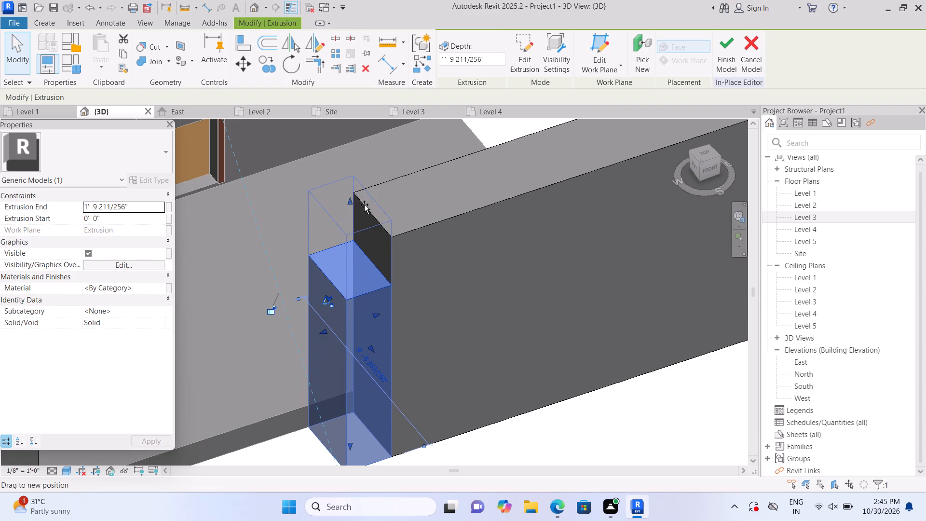
pyautogui.moveTo(364, 205); pyautogui.dragTo(380, 180)
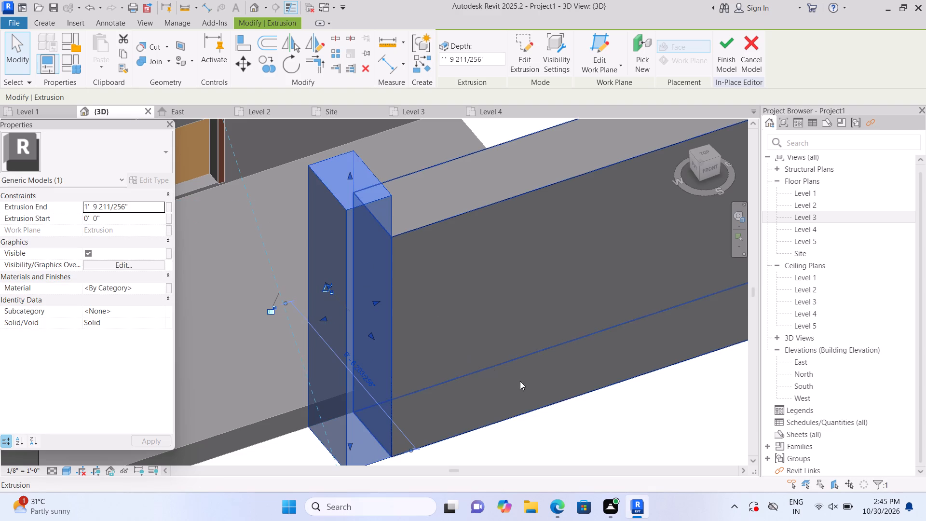
pyautogui.click(590, 426)
# Examine the new pillar against the adjoining block and the block at the other front corner.
pyautogui.scroll(-4, 585, 420)
pyautogui.moveTo(565, 424); pyautogui.dragTo(538, 329, button='middle')
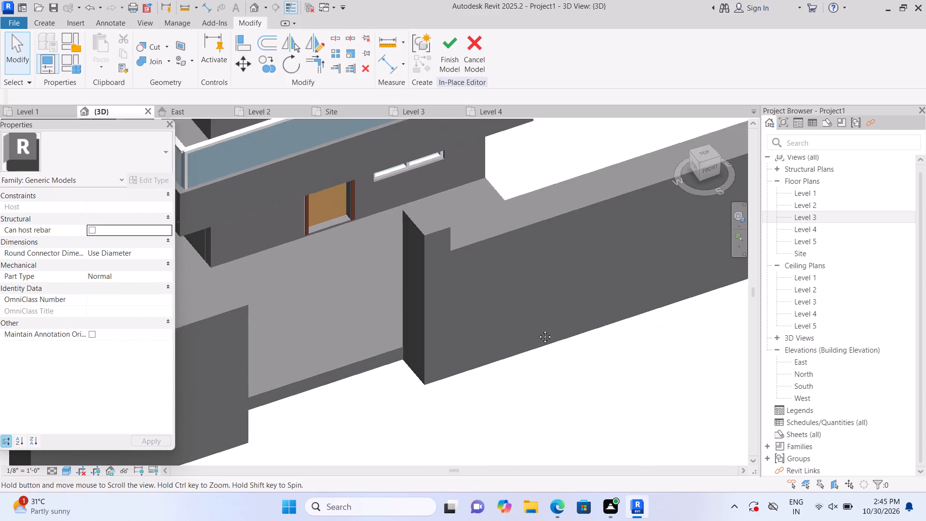
pyautogui.moveTo(538, 329); pyautogui.dragTo(549, 289, button='middle')
pyautogui.moveTo(356, 370); pyautogui.dragTo(391, 370, button='middle')
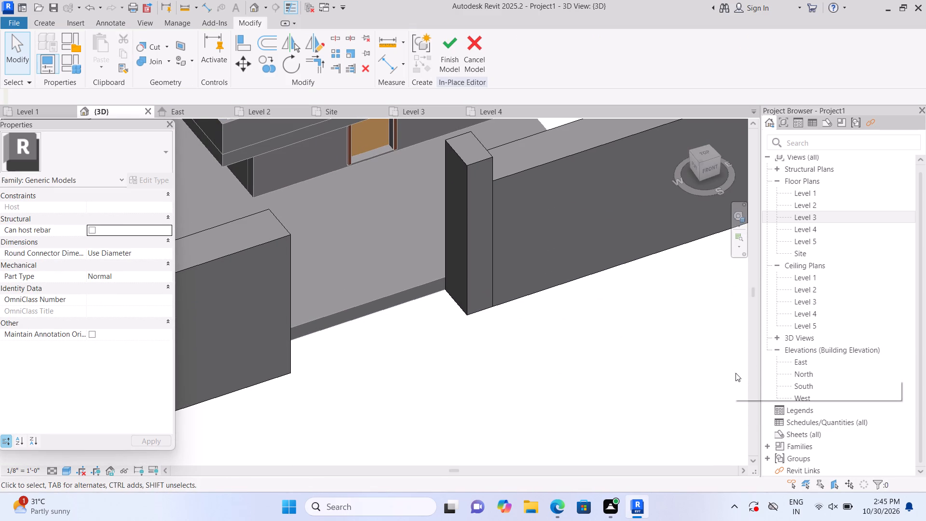
pyautogui.scroll(1, 662, 351)
pyautogui.moveTo(653, 388); pyautogui.dragTo(665, 453, button='middle')
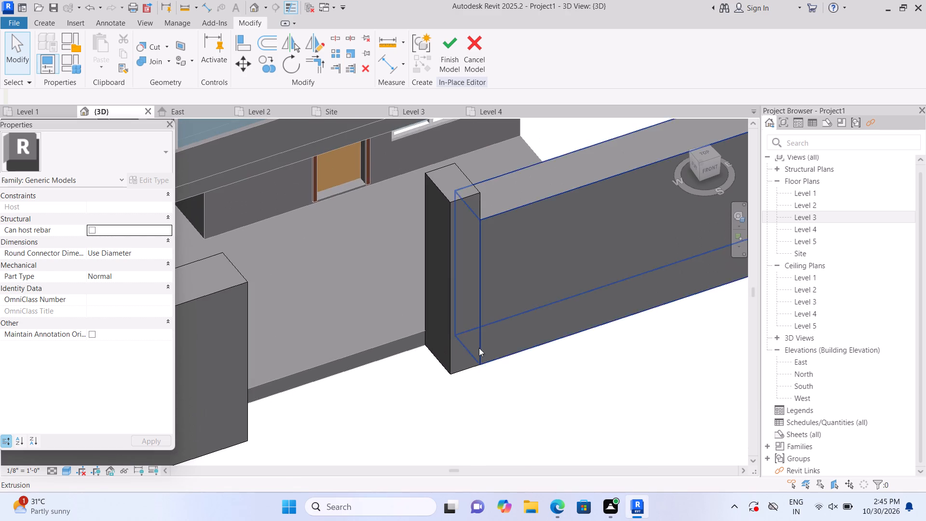
pyautogui.moveTo(482, 359); pyautogui.dragTo(496, 415, button='middle')
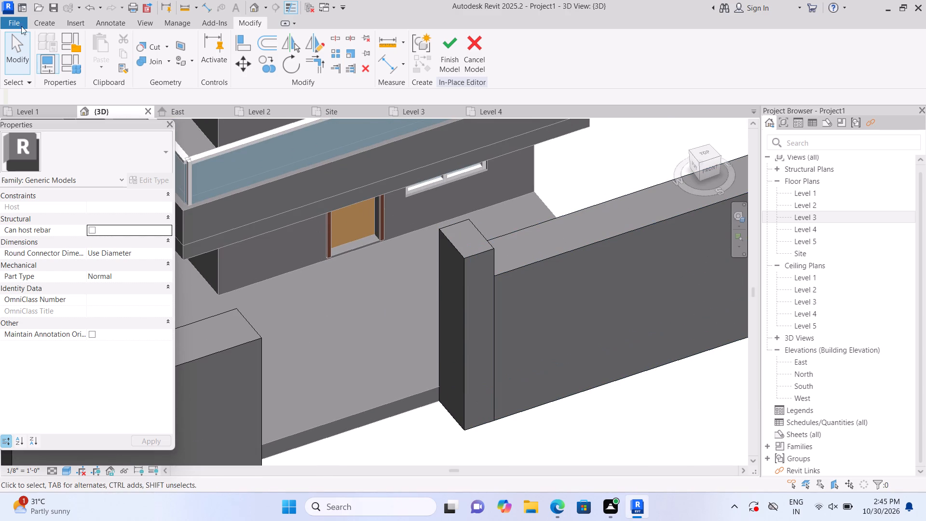
# Start a new extrusion with its work plane on the end pillar's top face.
pyautogui.click(38, 21)
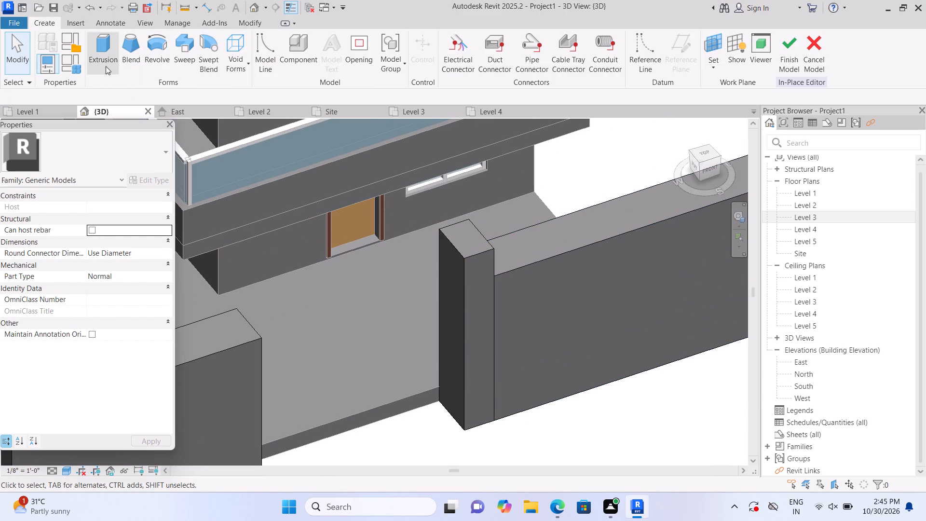
pyautogui.click(101, 60)
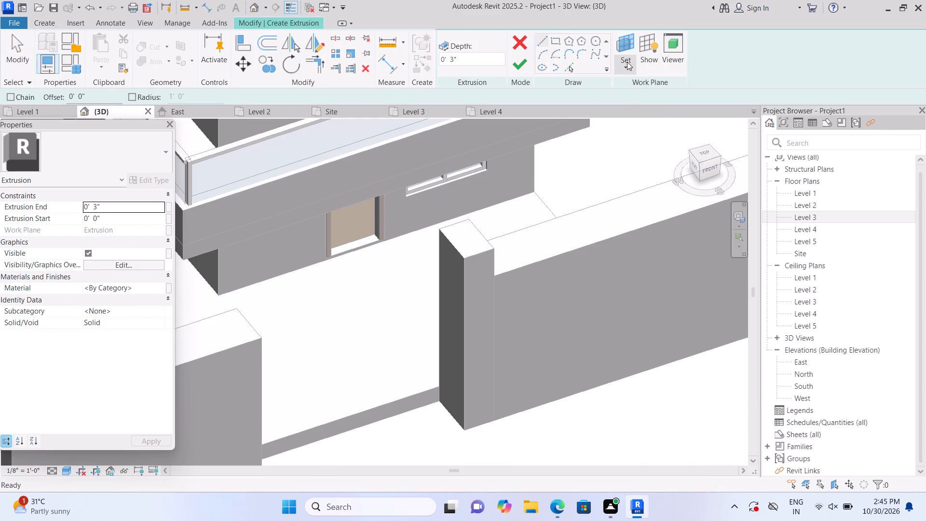
pyautogui.click(627, 62)
pyautogui.click(638, 122)
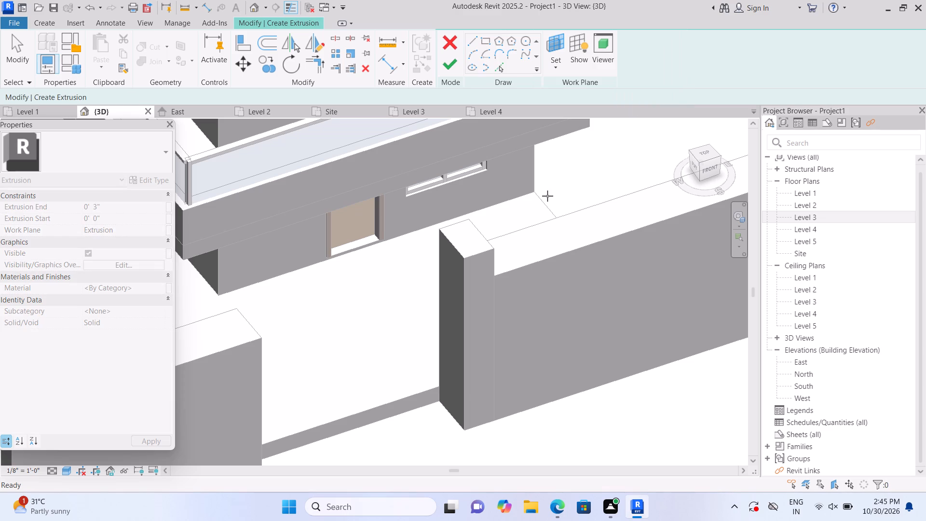
pyautogui.click(458, 242)
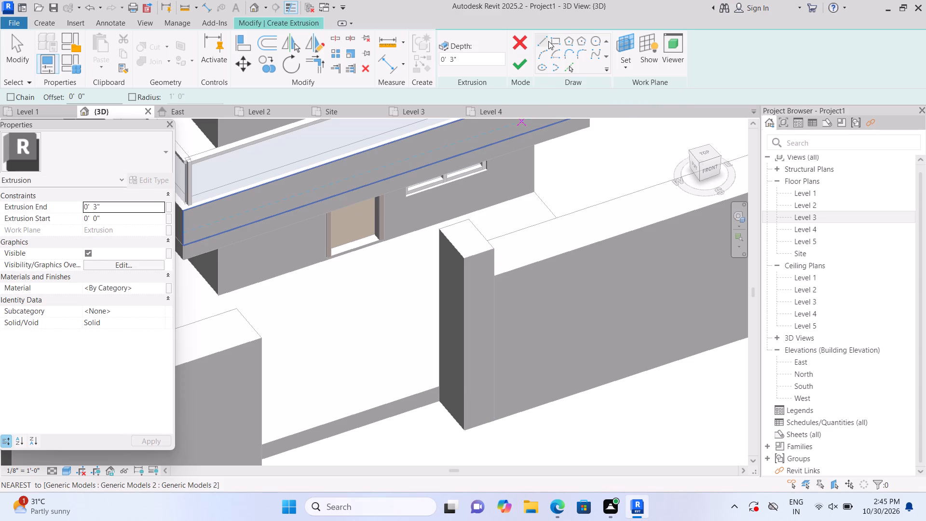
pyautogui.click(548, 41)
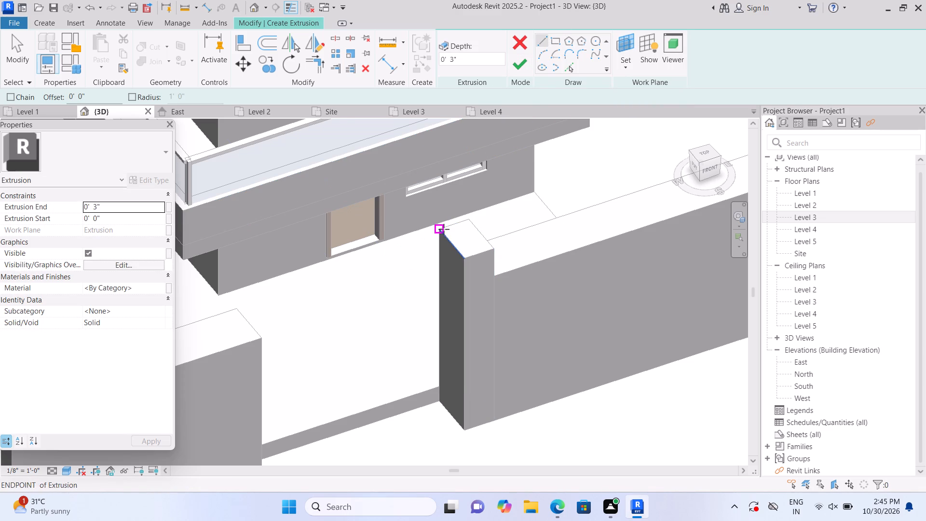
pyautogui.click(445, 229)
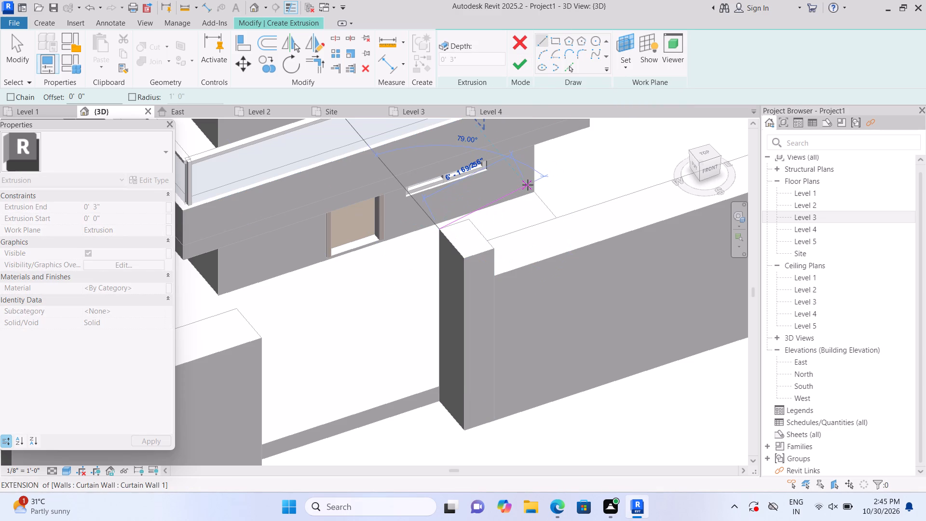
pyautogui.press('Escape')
# Sketch a rectangle corner to corner over the pillar's top face and finish it as a 3" thick solid cap.
pyautogui.click(556, 42)
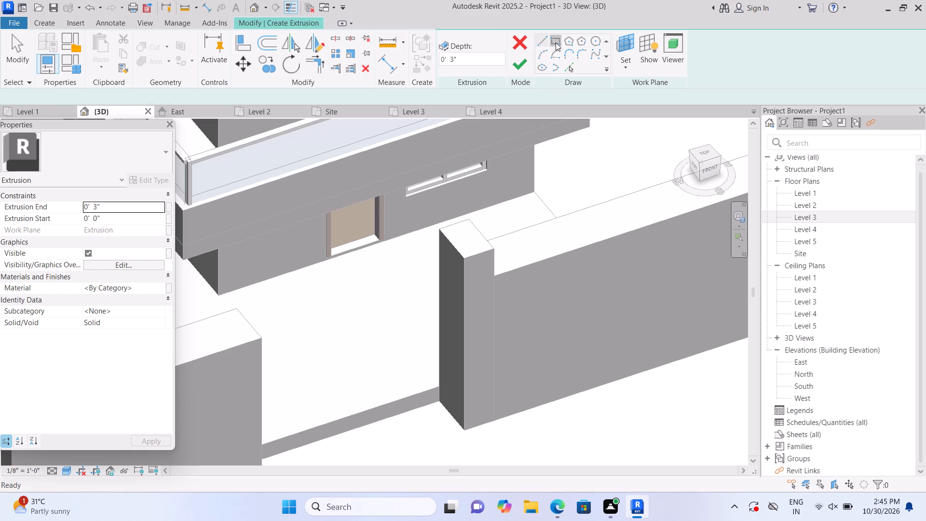
pyautogui.scroll(2, 470, 212)
pyautogui.click(434, 234)
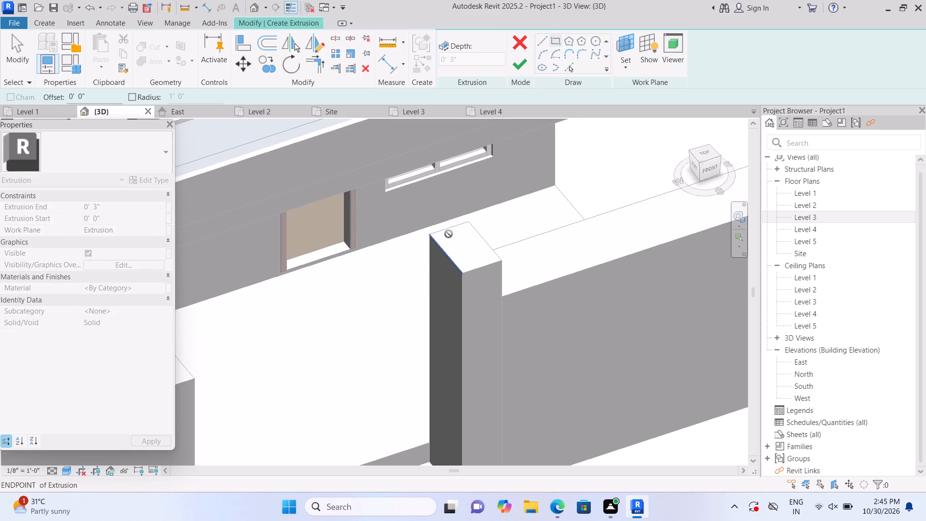
pyautogui.click(501, 260)
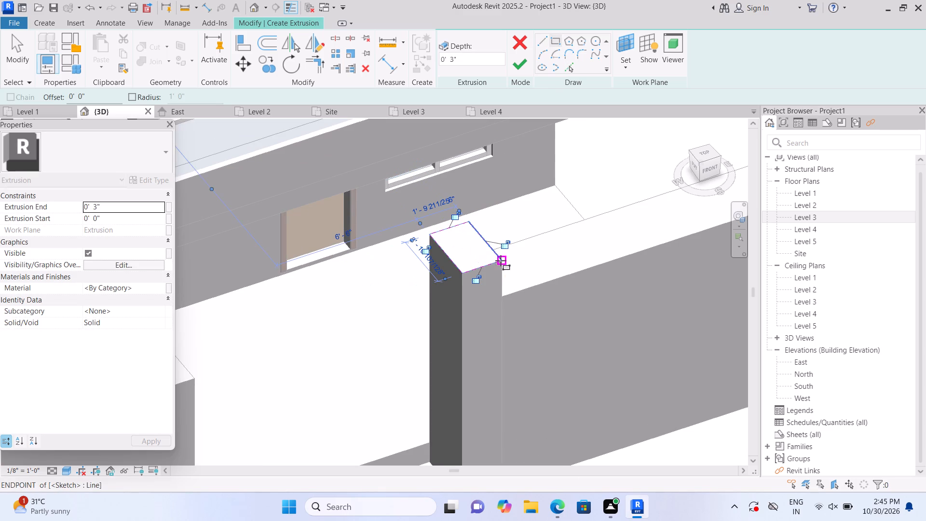
pyautogui.click(516, 62)
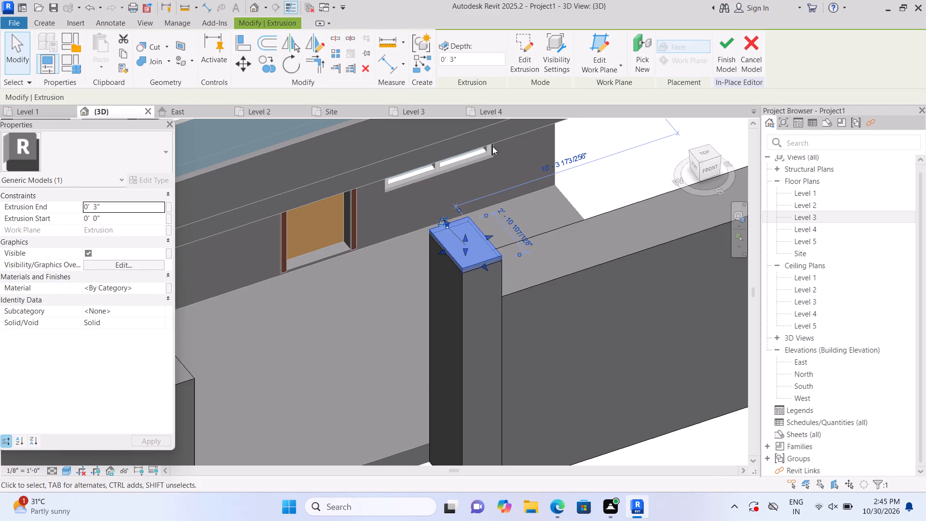
pyautogui.scroll(3, 477, 259)
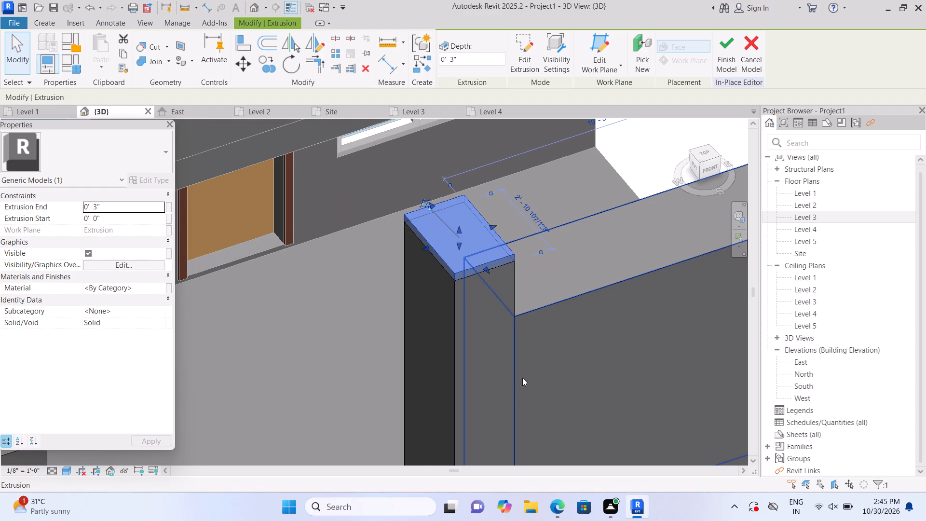
pyautogui.press('Escape')
# Examine the capped pillar, the opening and both front boundary blocks from several angles against the building.
pyautogui.scroll(-2, 523, 378)
pyautogui.scroll(-2, 554, 401)
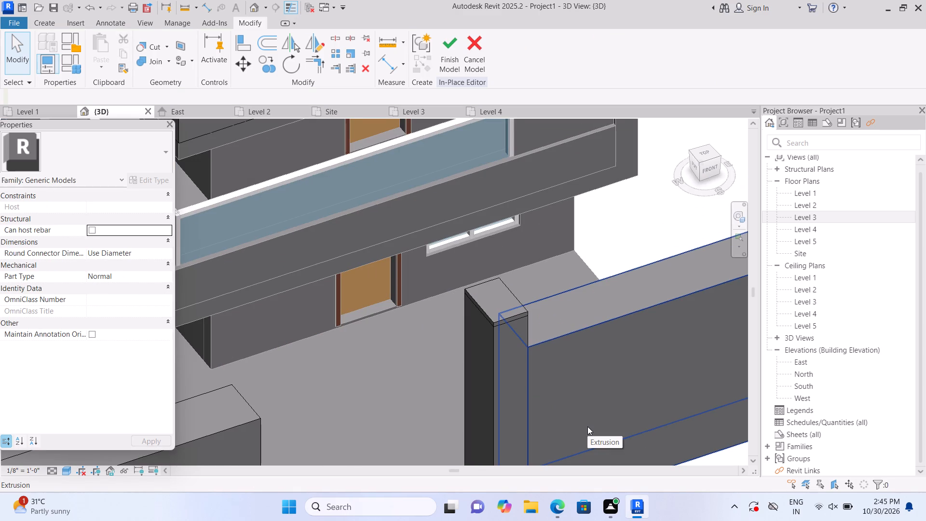
pyautogui.moveTo(570, 405); pyautogui.dragTo(609, 336, button='middle')
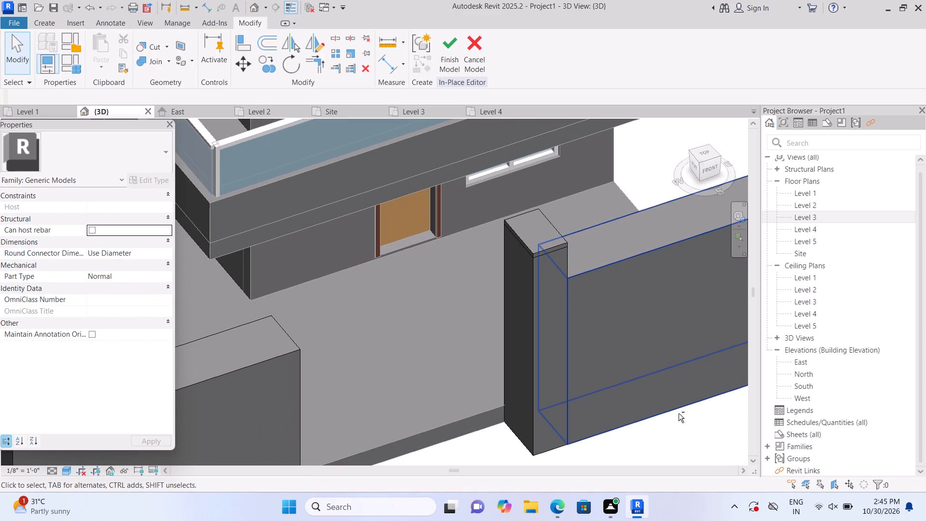
pyautogui.keyDown('shift'); pyautogui.moveTo(677, 413); pyautogui.dragTo(601, 445, button='middle'); pyautogui.keyUp('shift')
pyautogui.scroll(-10, 597, 404)
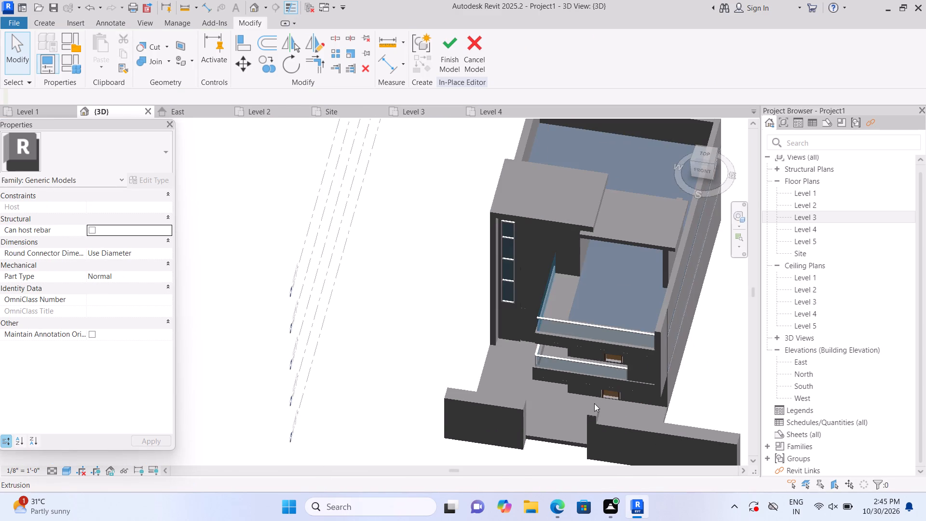
pyautogui.moveTo(586, 415); pyautogui.dragTo(567, 371, button='middle')
pyautogui.scroll(2, 523, 409)
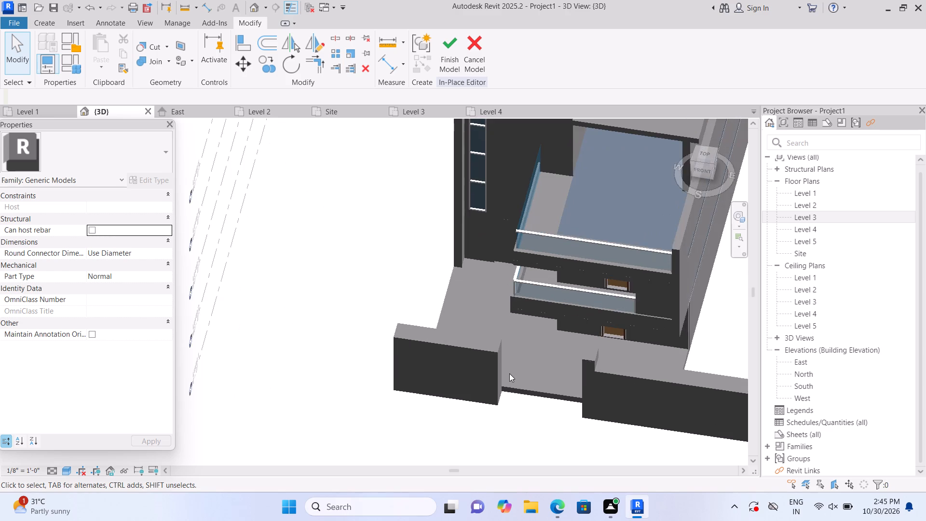
pyautogui.scroll(4, 508, 373)
pyautogui.moveTo(512, 399); pyautogui.dragTo(410, 383, button='middle')
pyautogui.scroll(-1, 410, 383)
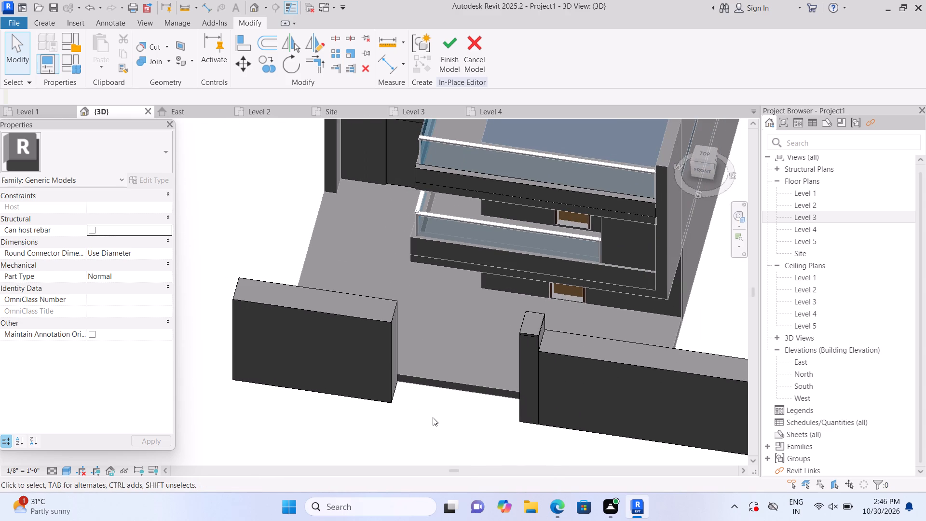
pyautogui.keyDown('shift'); pyautogui.moveTo(441, 414); pyautogui.dragTo(399, 435, button='middle'); pyautogui.keyUp('shift')
pyautogui.scroll(-4, 414, 403)
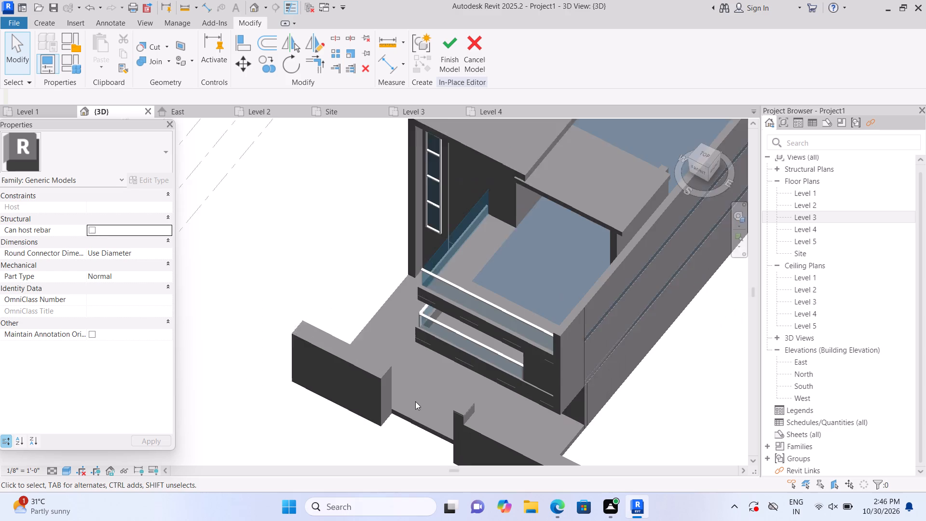
pyautogui.moveTo(418, 401); pyautogui.dragTo(413, 360, button='middle')
pyautogui.scroll(4, 380, 424)
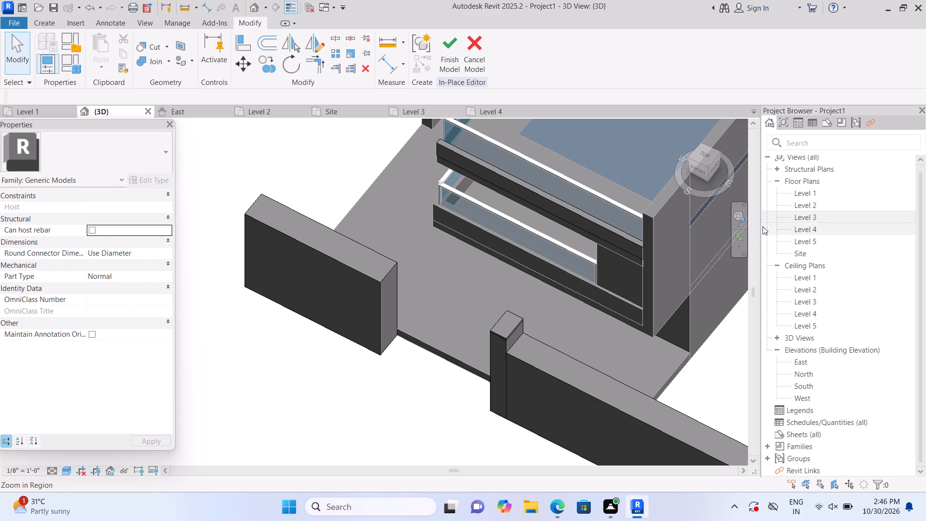
# Open the Level 1 floor plan and view the building outline with the front boundary blocks.
pyautogui.doubleClick(803, 190)
pyautogui.scroll(-2, 520, 325)
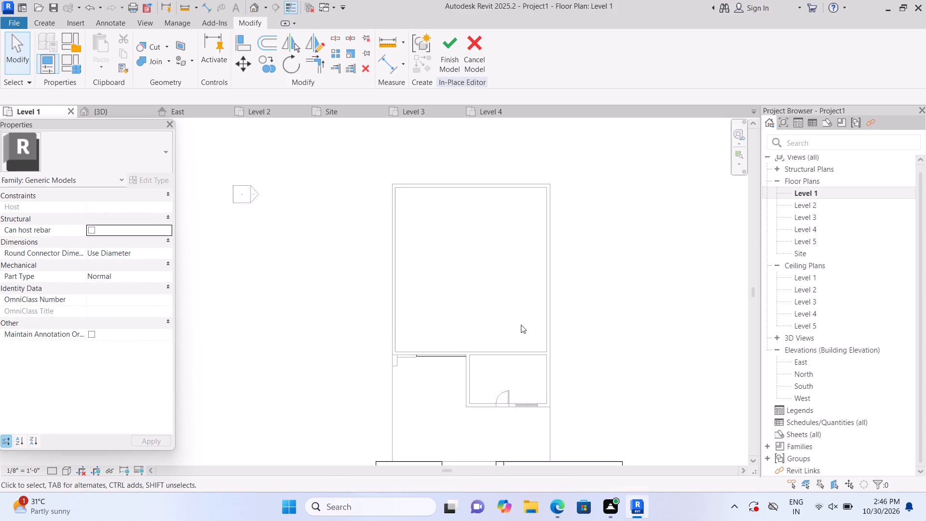
pyautogui.scroll(-3, 521, 325)
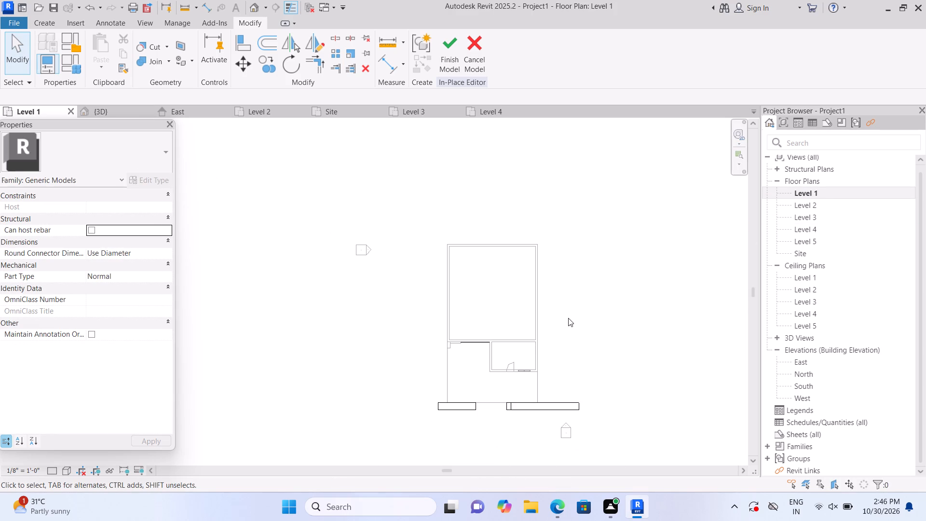
pyautogui.scroll(2, 568, 318)
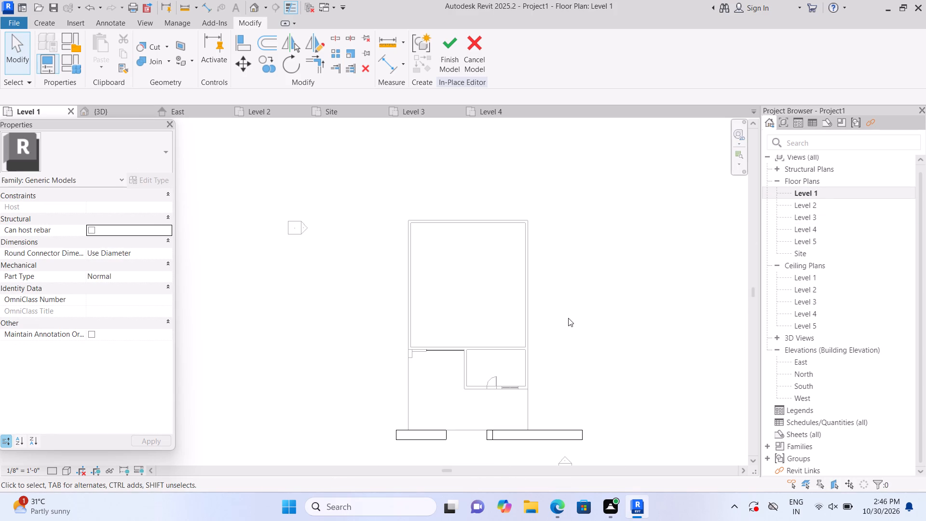
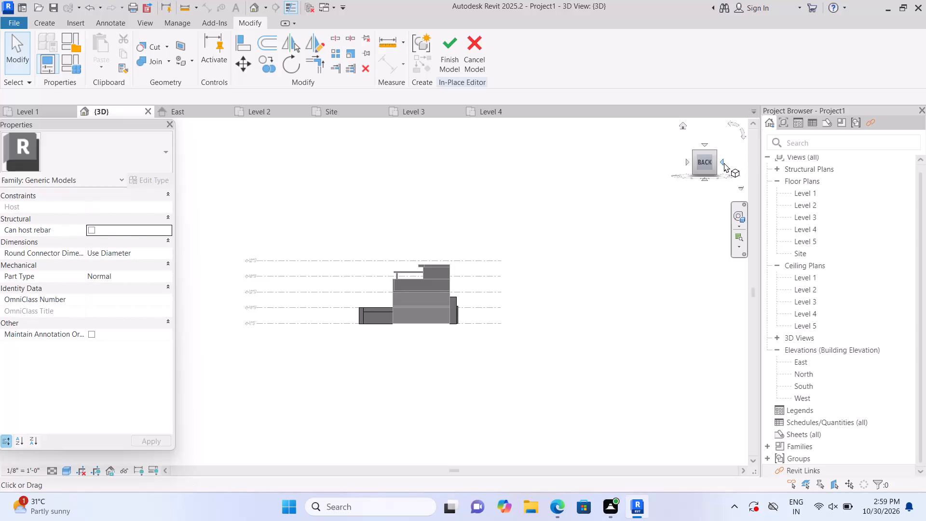
# Examine the front of the building in 3D, focusing on the boundary blocks and the pillars beside the opening.
pyautogui.click(721, 160)
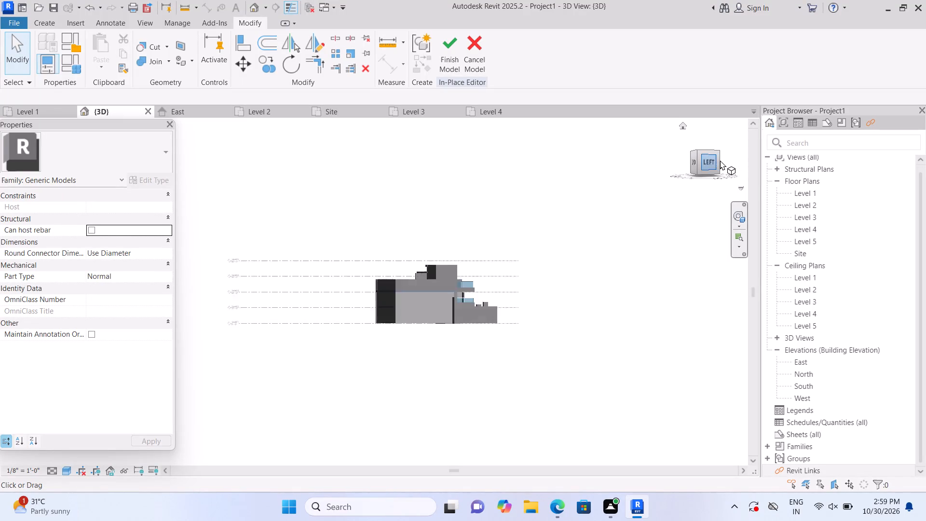
pyautogui.click(721, 158)
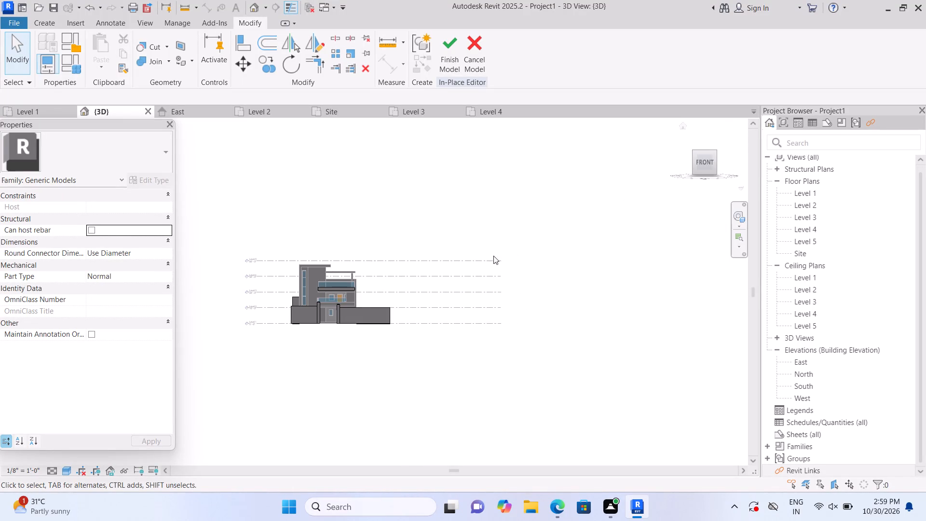
pyautogui.scroll(7, 253, 351)
pyautogui.moveTo(424, 355); pyautogui.dragTo(397, 379, button='middle')
pyautogui.scroll(4, 397, 379)
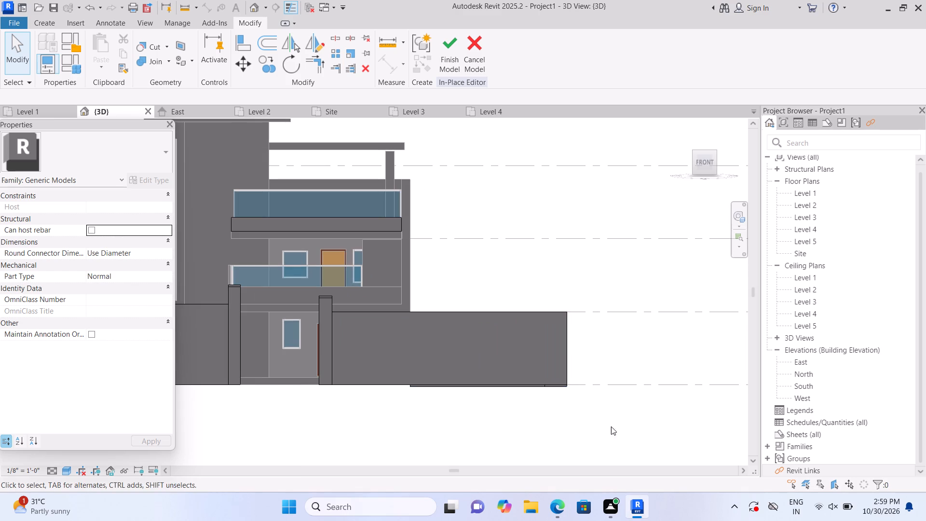
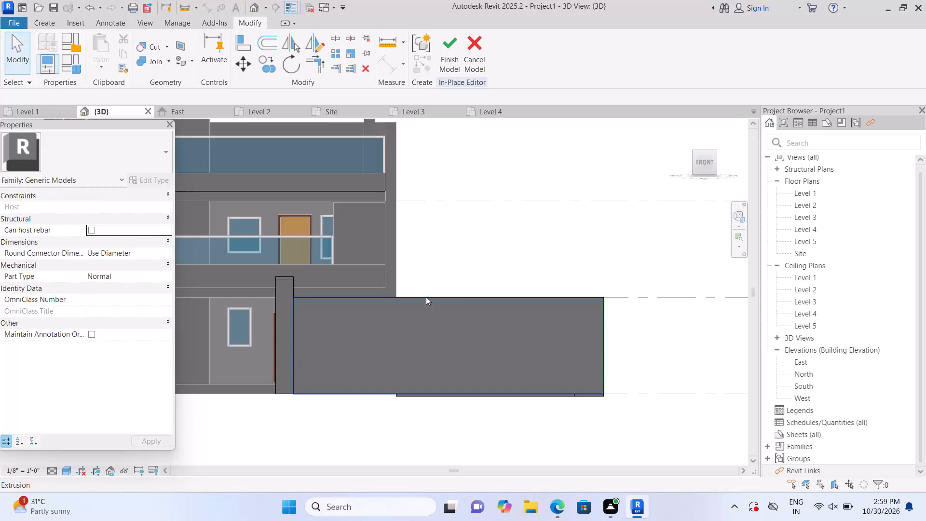
# Start a void extrusion in the in-place model, picking the front face of the long boundary block as its work plane.
pyautogui.scroll(1, 426, 297)
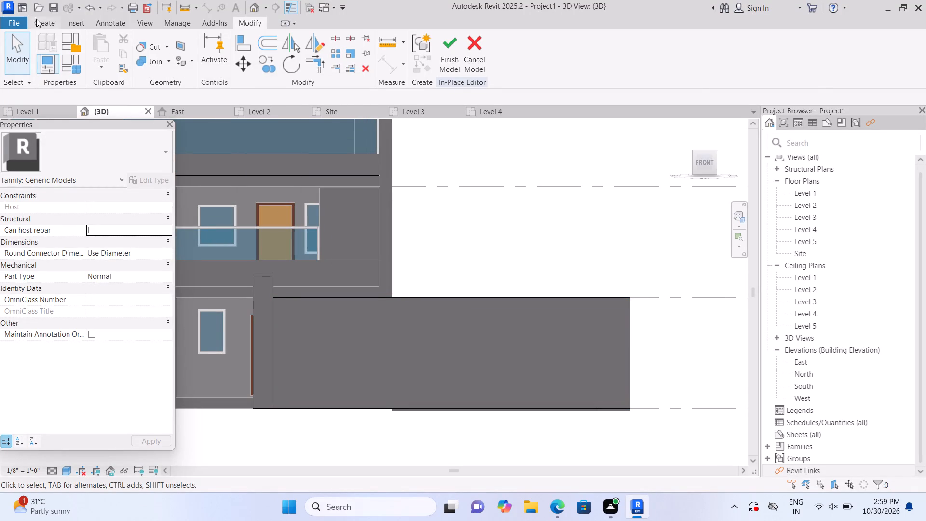
pyautogui.click(49, 20)
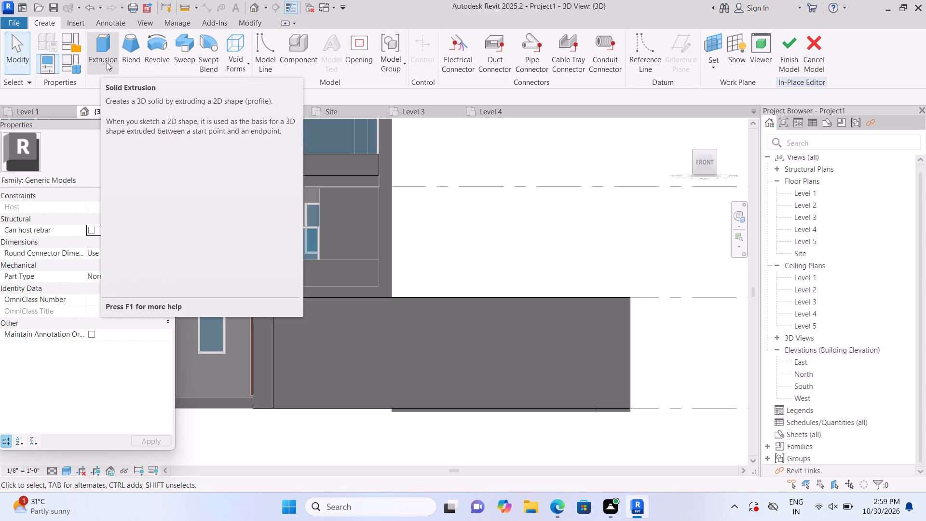
pyautogui.doubleClick(246, 63)
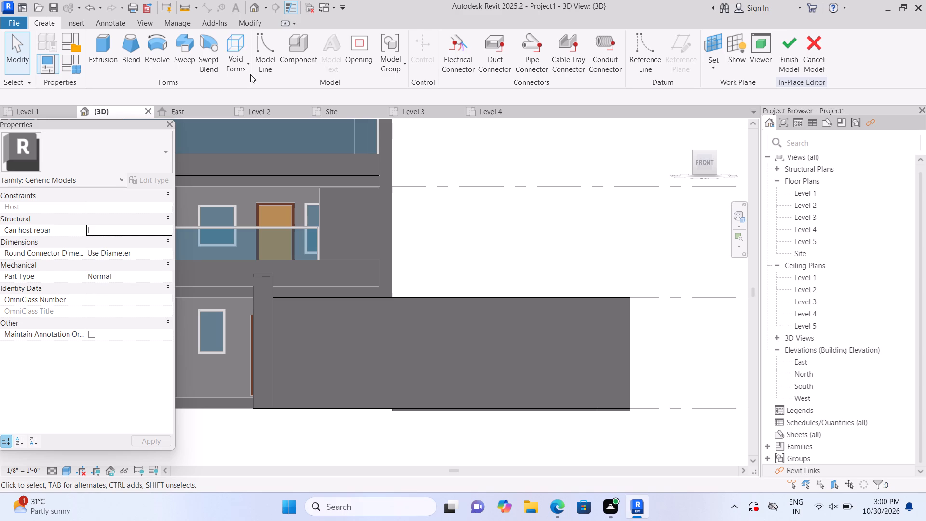
pyautogui.click(245, 63)
pyautogui.click(251, 84)
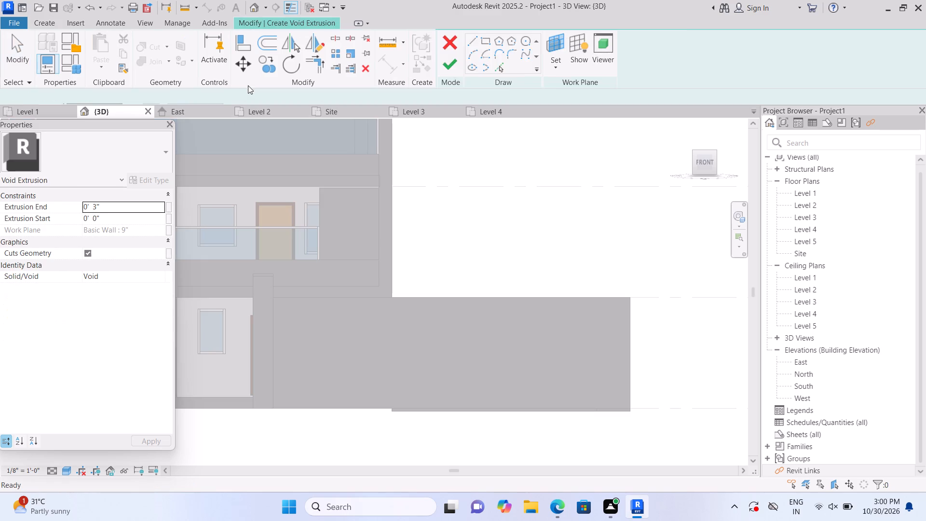
pyautogui.click(626, 72)
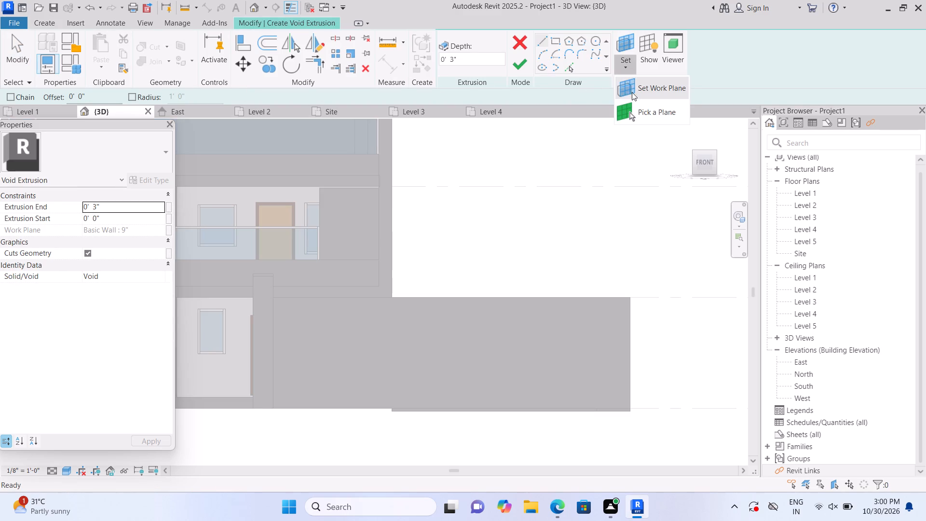
pyautogui.click(635, 110)
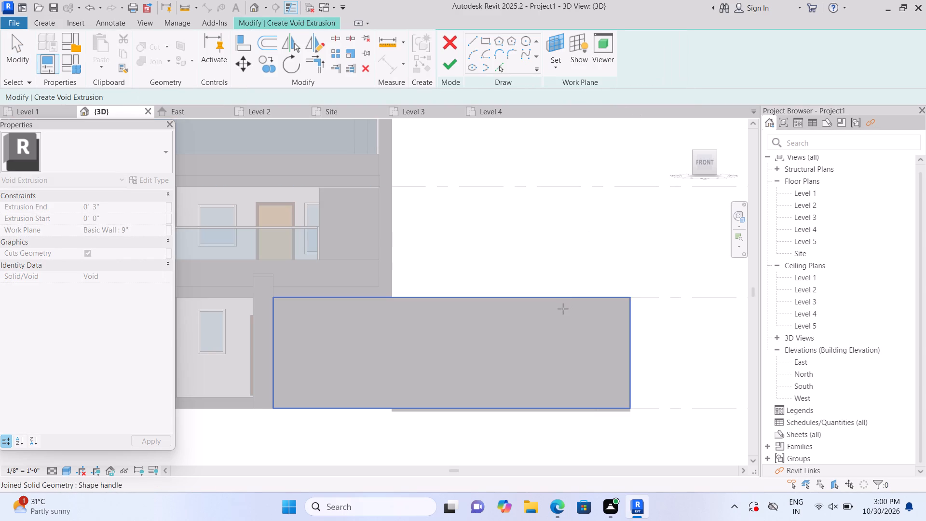
pyautogui.click(563, 309)
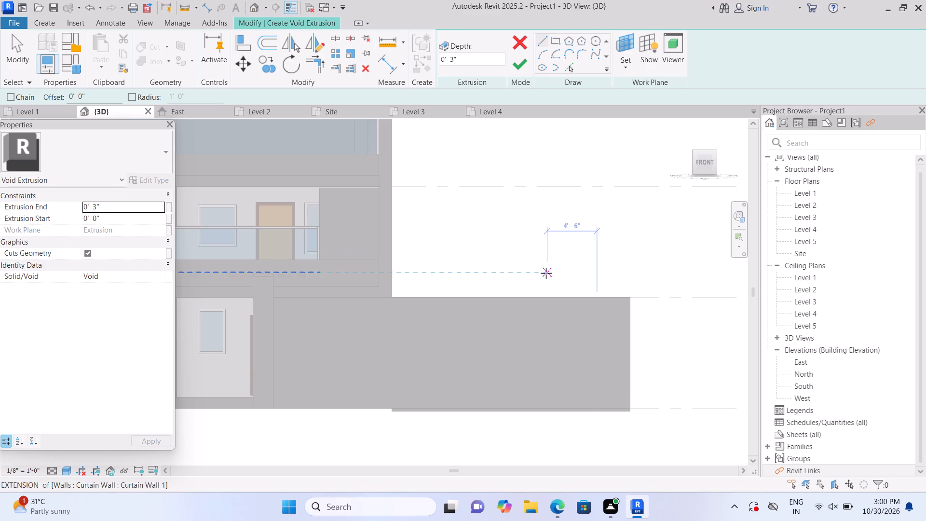
# Sketch a rectangle about 14'-6" wide and 8'-6" high on the boundary block's front face, using a 2" offset.
pyautogui.click(557, 43)
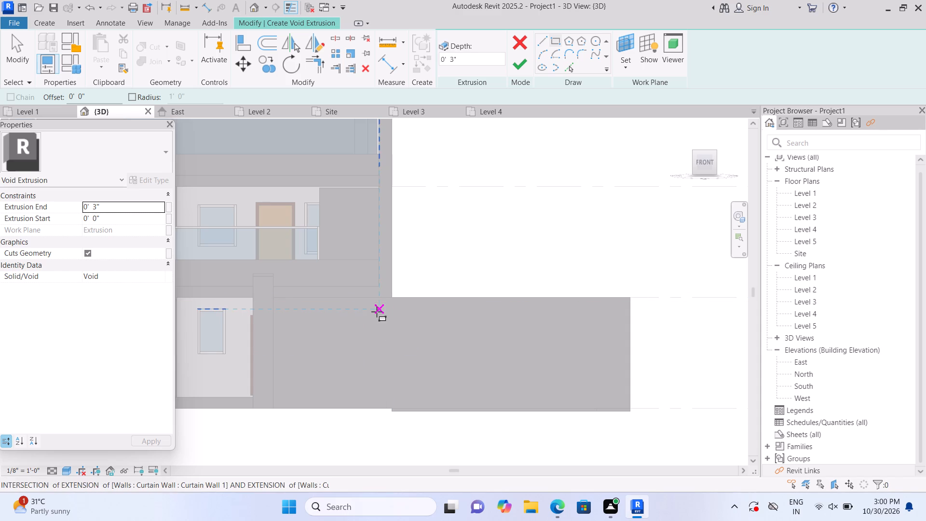
pyautogui.scroll(1, 330, 306)
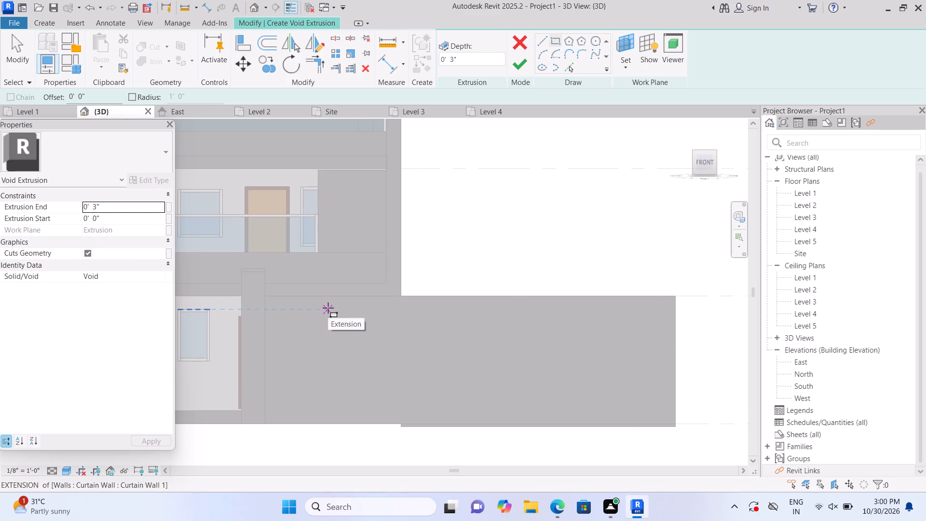
pyautogui.click(99, 101)
pyautogui.press('BackSpace')
pyautogui.press('BackSpace')
pyautogui.press('BackSpace')
pyautogui.press('BackSpace')
pyautogui.press('BackSpace')
pyautogui.press('BackSpace')
pyautogui.press('BackSpace')
pyautogui.press('BackSpace')
pyautogui.press('BackSpace')
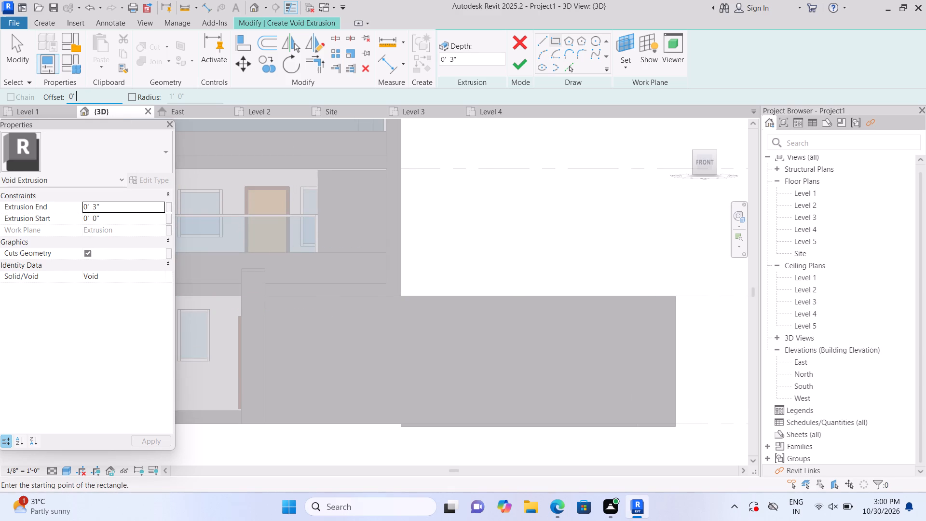
pyautogui.write('2"')
pyautogui.press('Return')
pyautogui.click(557, 39)
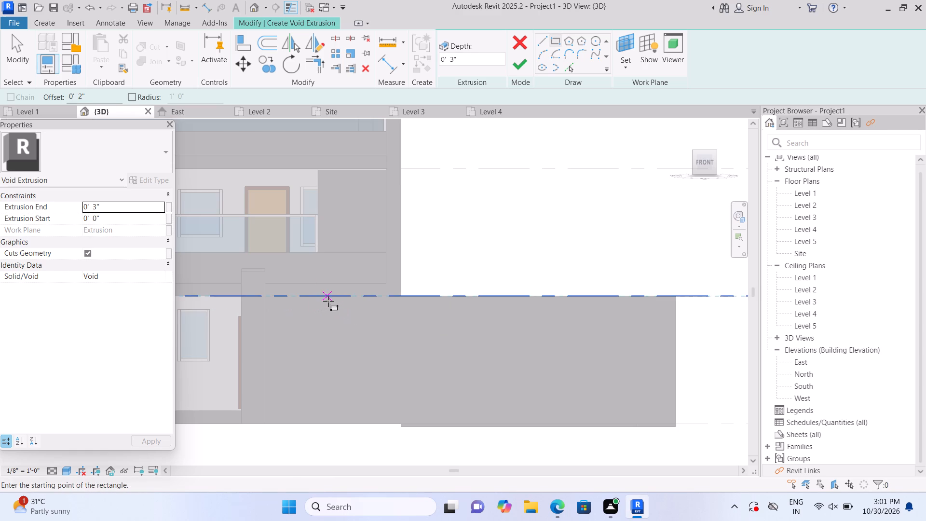
pyautogui.scroll(2, 332, 308)
pyautogui.scroll(-2, 329, 331)
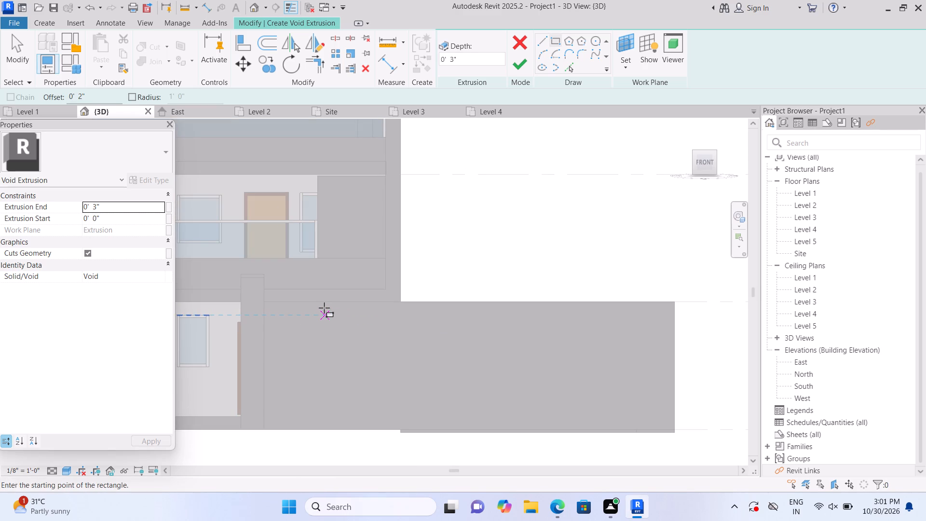
pyautogui.click(324, 308)
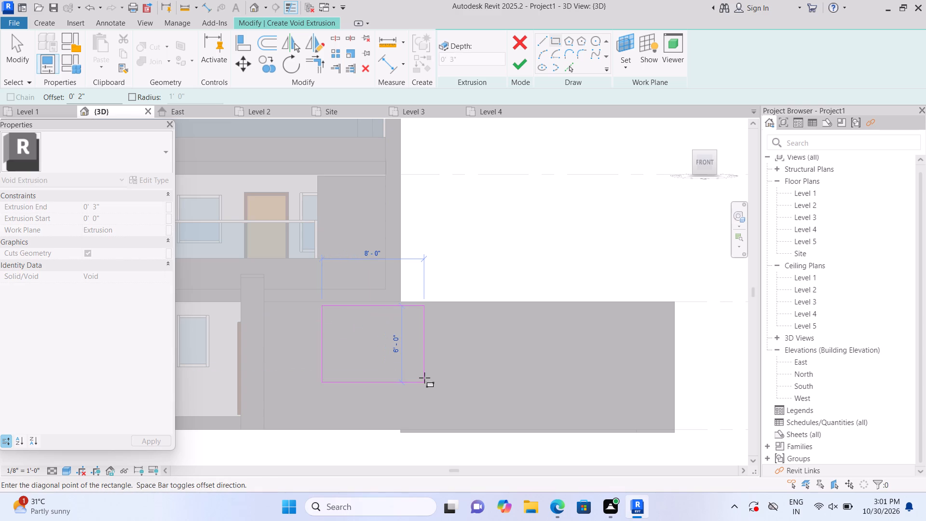
pyautogui.press('Escape')
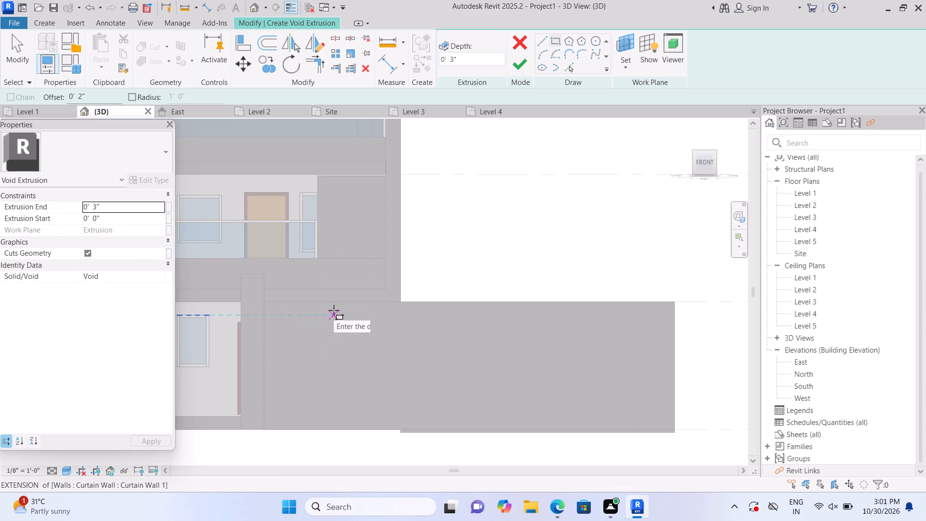
pyautogui.click(334, 310)
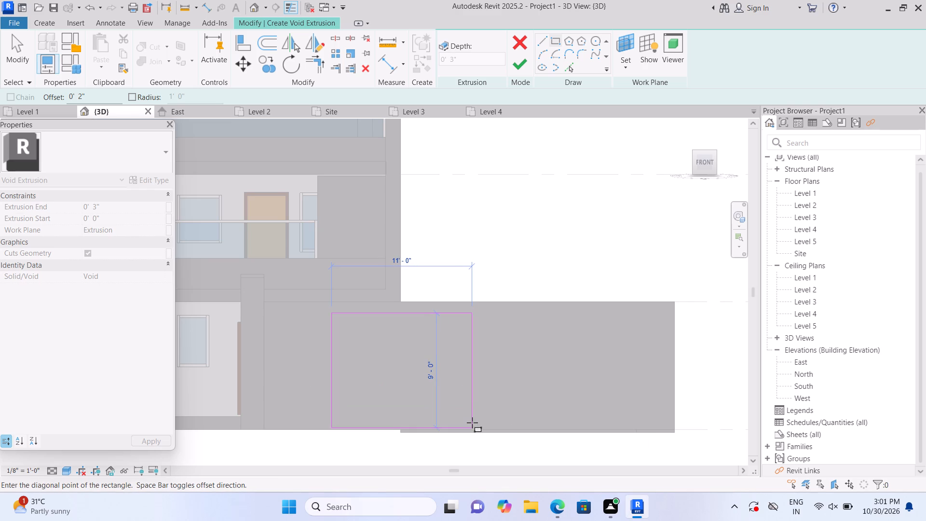
pyautogui.scroll(1, 472, 423)
pyautogui.moveTo(473, 423); pyautogui.dragTo(507, 409, button='middle')
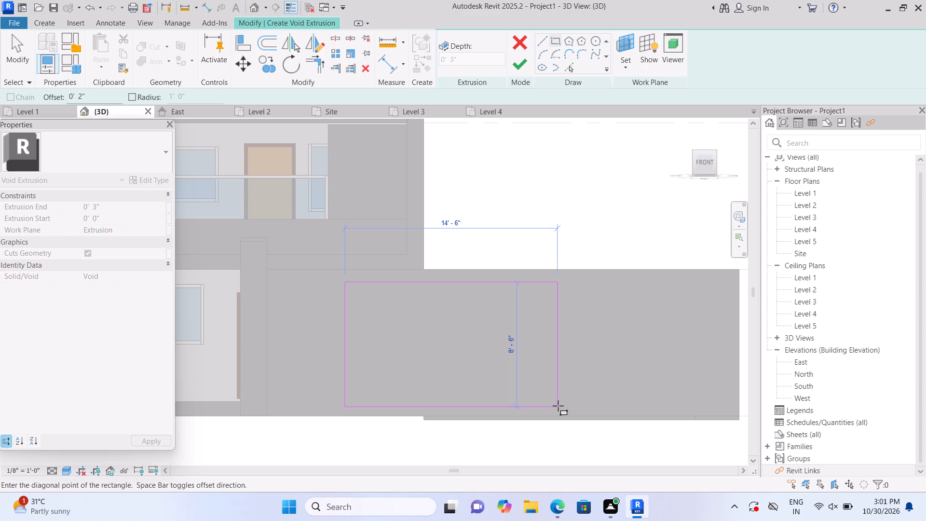
pyautogui.doubleClick(558, 406)
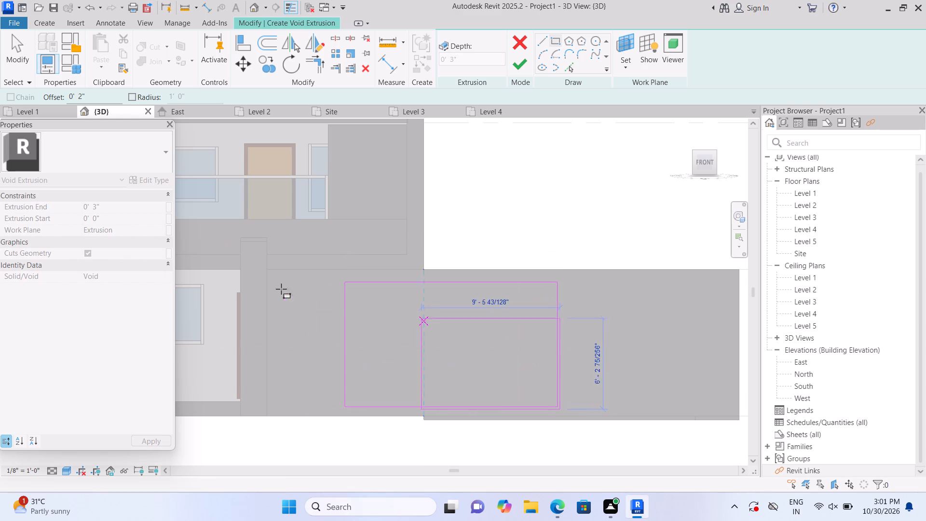
pyautogui.press('Escape')
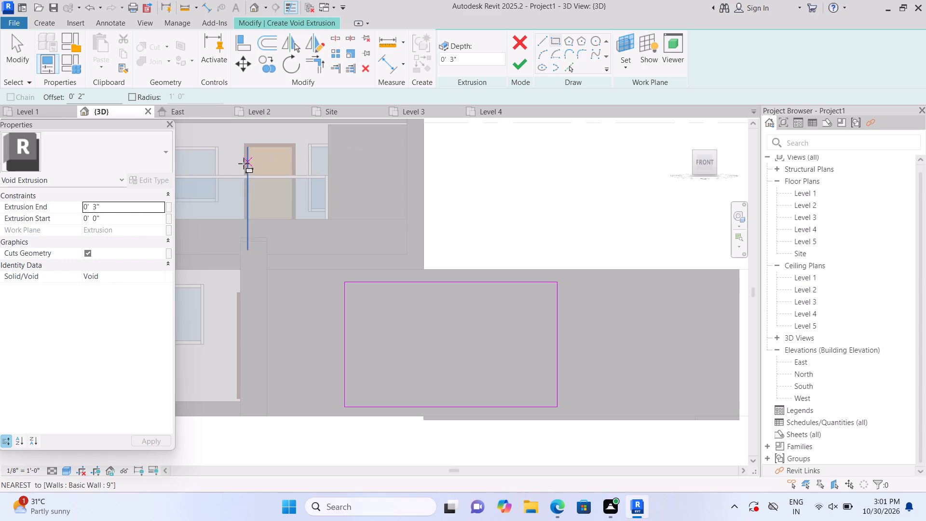
# Set the void's extrusion end to 9" and finish it to cut a rectangular recess into the boundary block.
pyautogui.click(133, 204)
pyautogui.press('BackSpace')
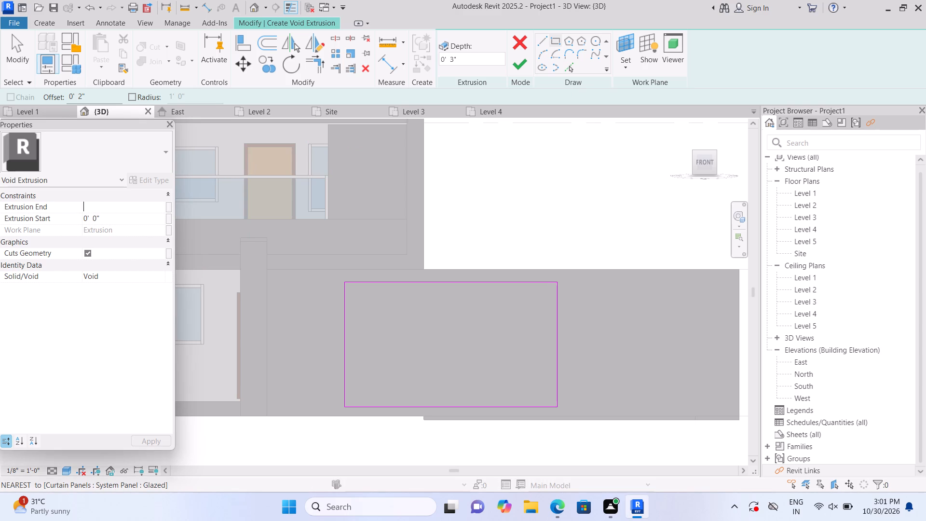
pyautogui.write('9"')
pyautogui.press('Return')
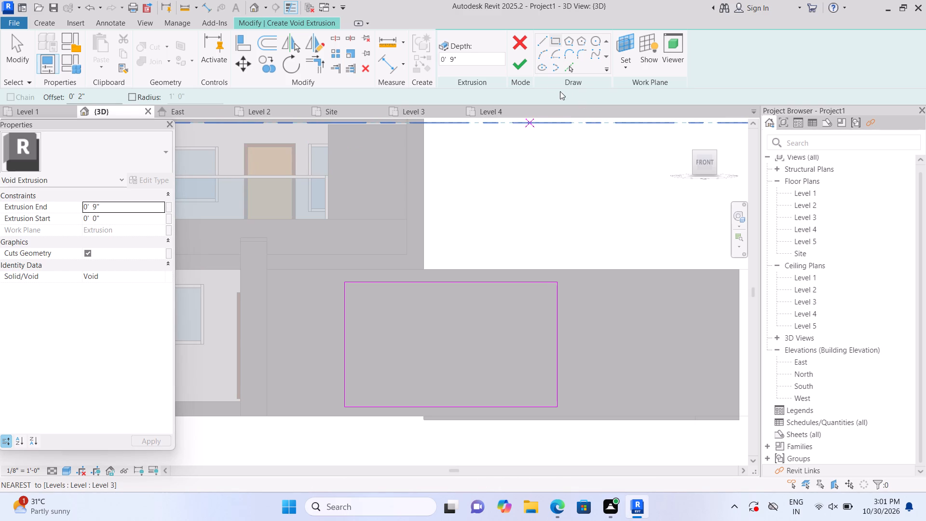
pyautogui.click(526, 69)
pyautogui.click(559, 176)
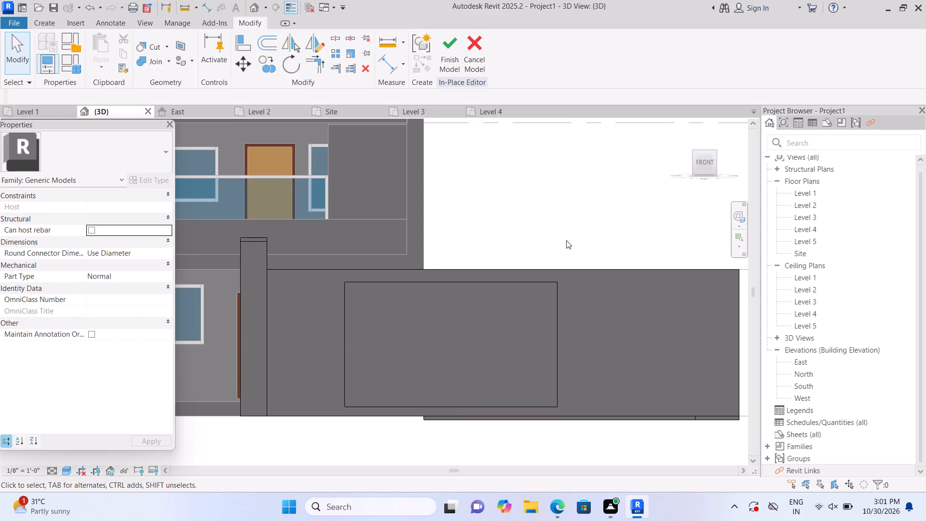
# Examine the rectangular recess in the front boundary block in 3D, together with the rest of the boundary.
pyautogui.scroll(-3, 572, 239)
pyautogui.scroll(2, 572, 238)
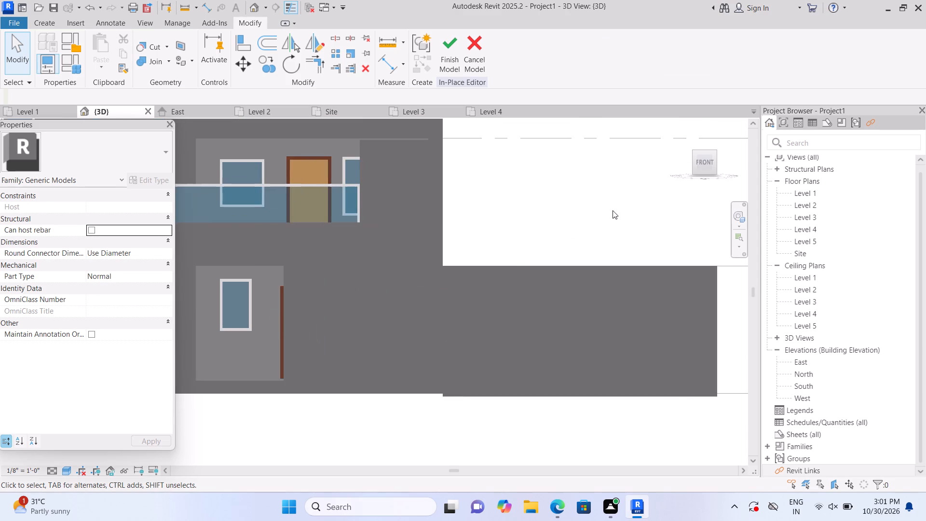
pyautogui.click(681, 125)
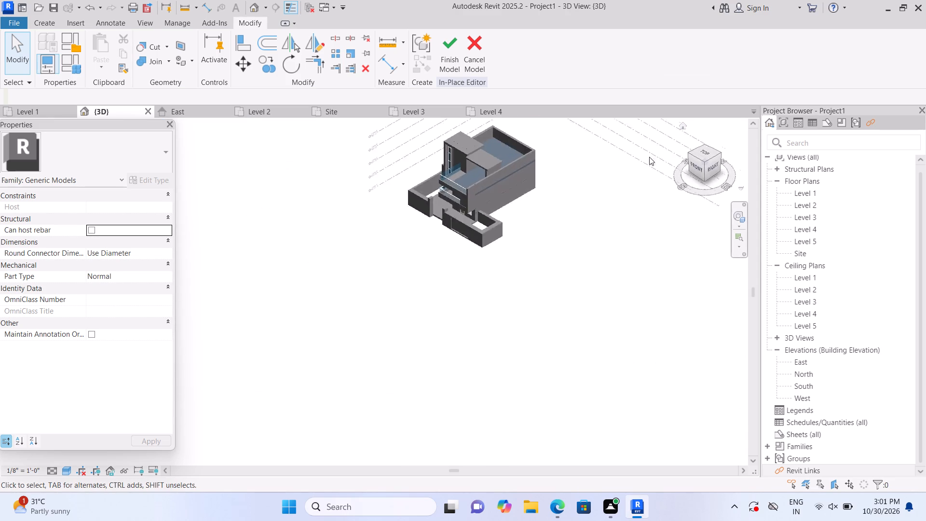
pyautogui.scroll(9, 218, 358)
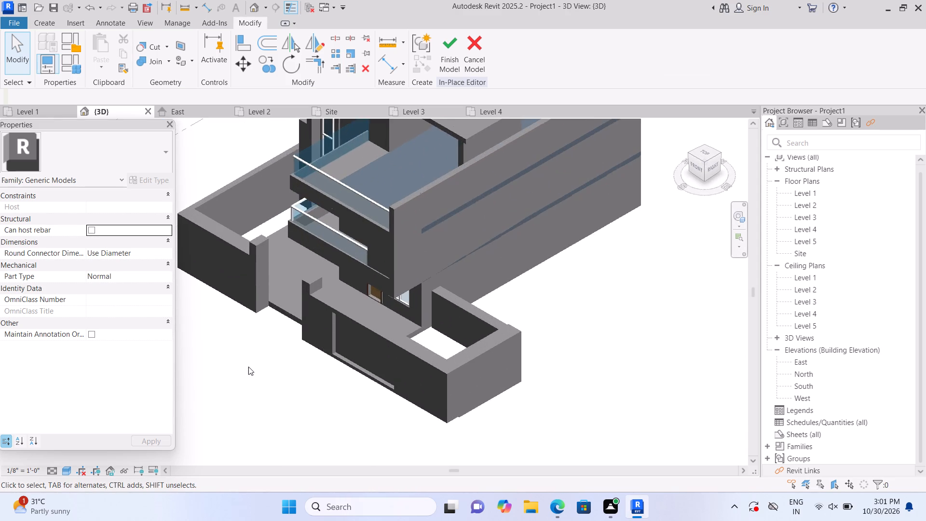
pyautogui.scroll(2, 250, 367)
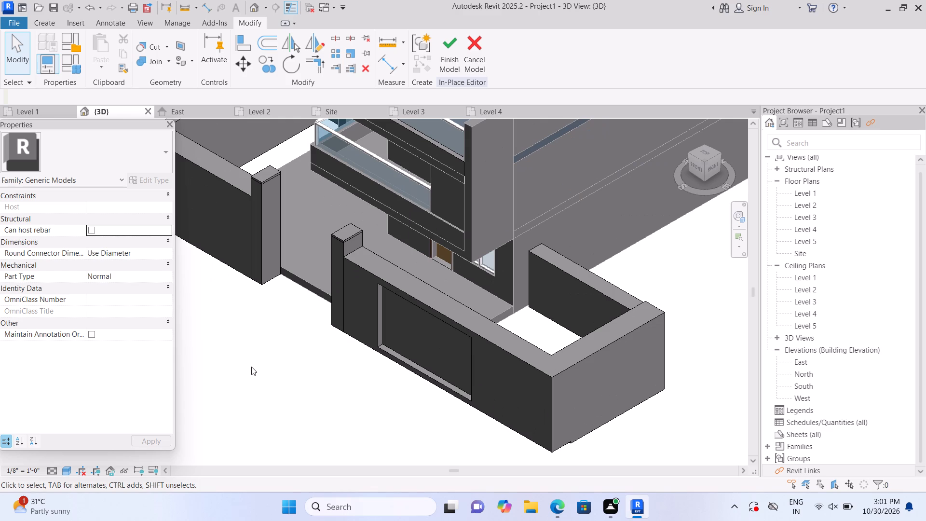
pyautogui.scroll(-5, 251, 367)
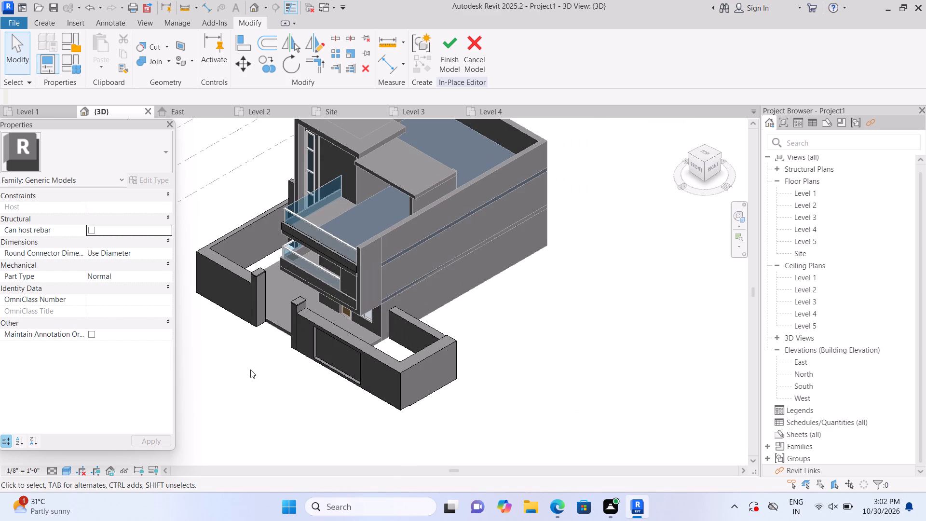
pyautogui.scroll(-1, 250, 370)
pyautogui.scroll(1, 250, 371)
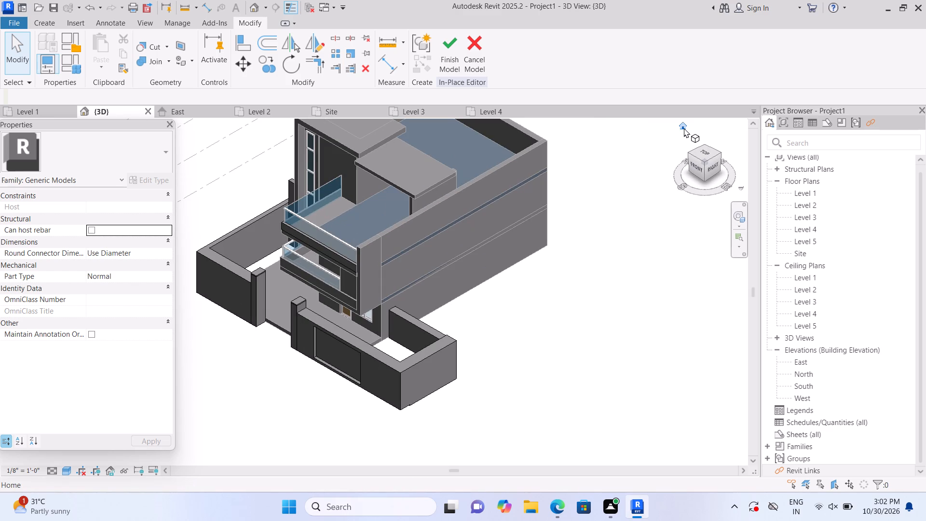
# Create a solid extrusion from a narrow upright rectangle about 5' high, rising from the recess's bottom edge, using the recess's back face as work plane.
pyautogui.click(699, 167)
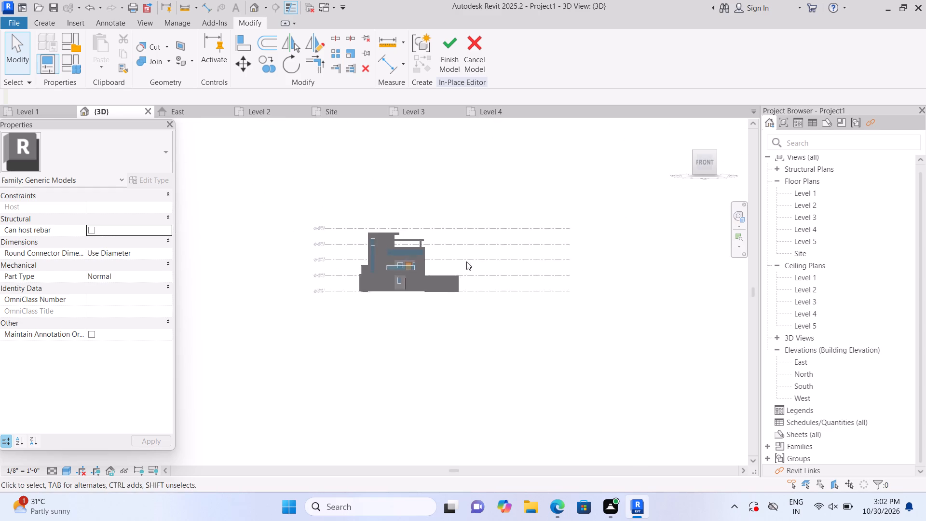
pyautogui.scroll(13, 359, 311)
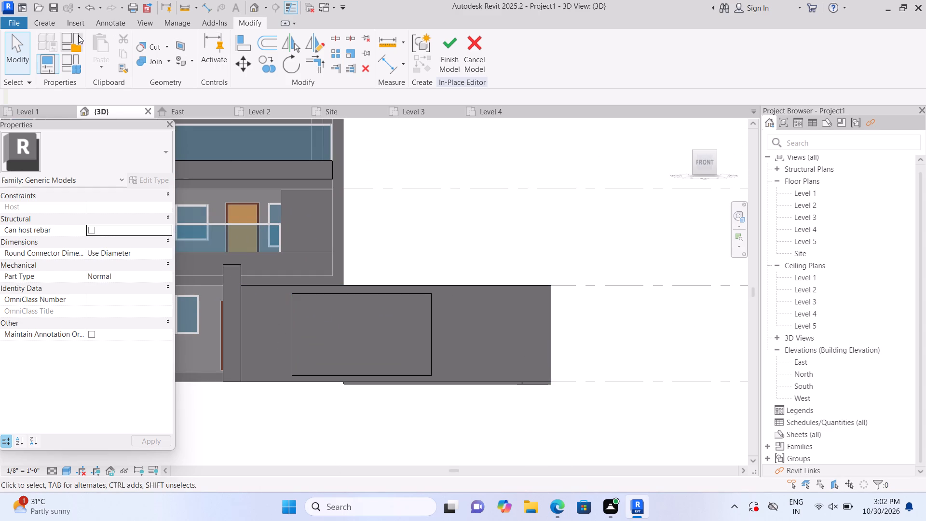
pyautogui.click(49, 21)
pyautogui.click(105, 52)
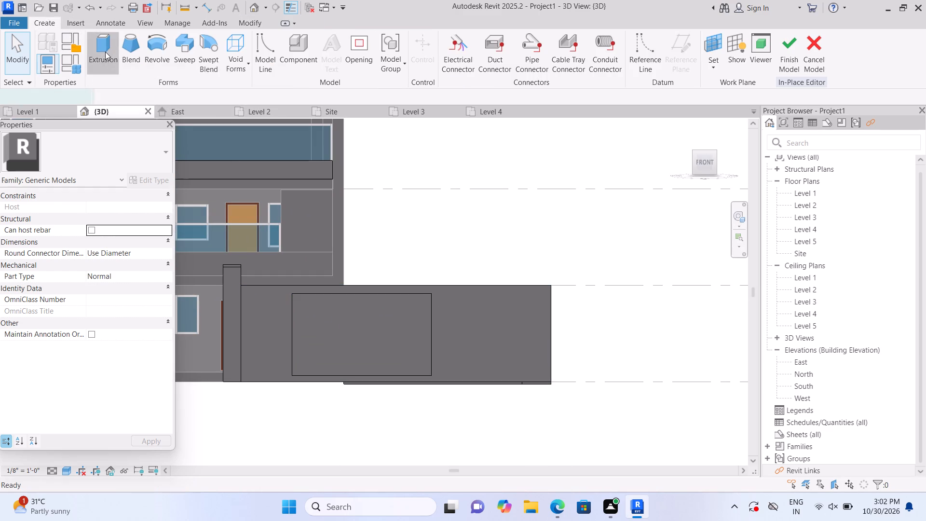
pyautogui.click(635, 67)
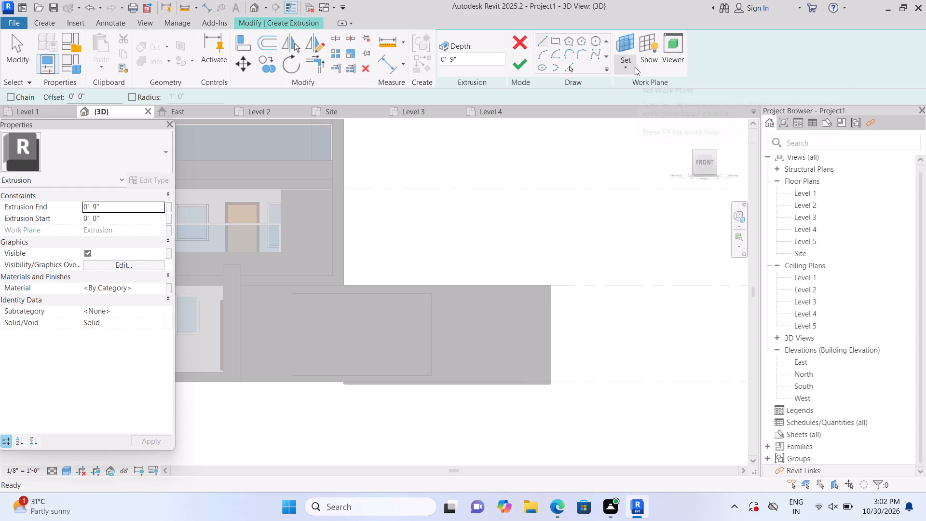
pyautogui.click(646, 119)
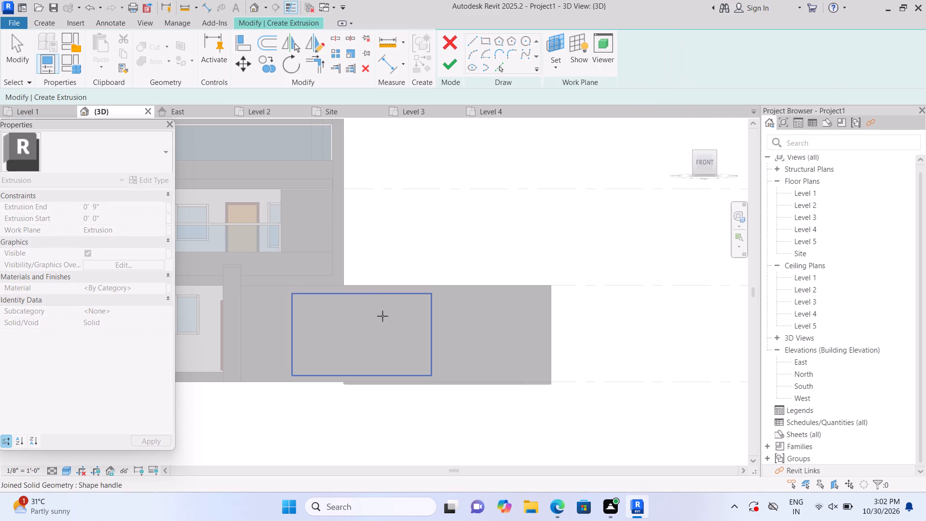
pyautogui.click(382, 316)
pyautogui.click(555, 43)
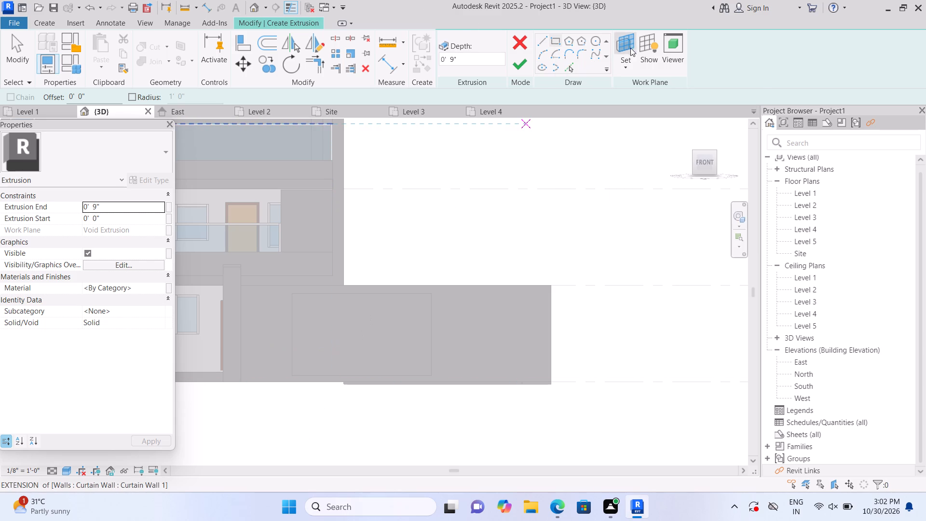
pyautogui.click(553, 41)
pyautogui.scroll(1, 343, 380)
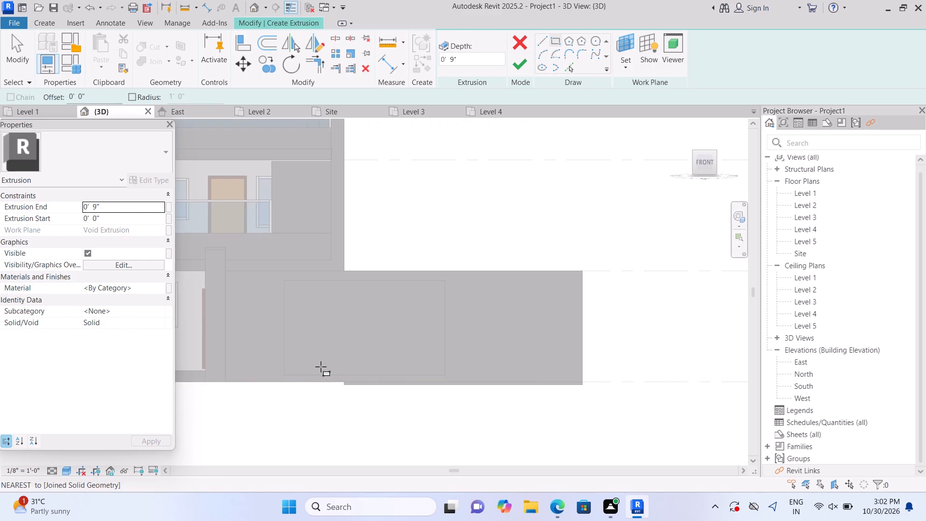
pyautogui.scroll(-1, 321, 366)
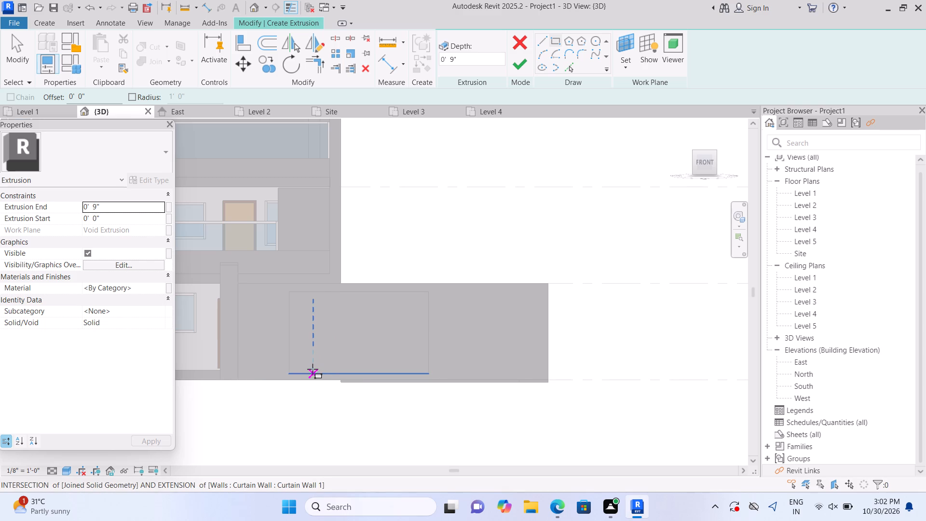
pyautogui.click(313, 369)
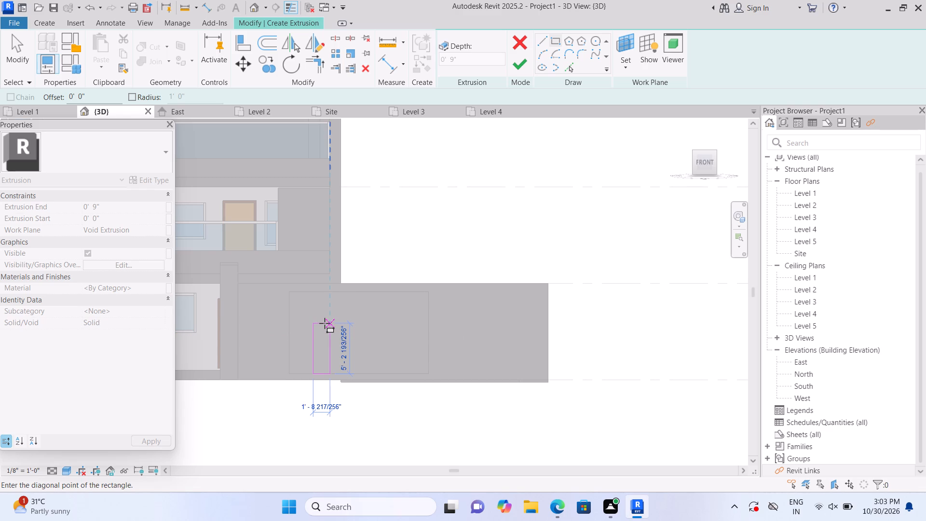
pyautogui.doubleClick(324, 323)
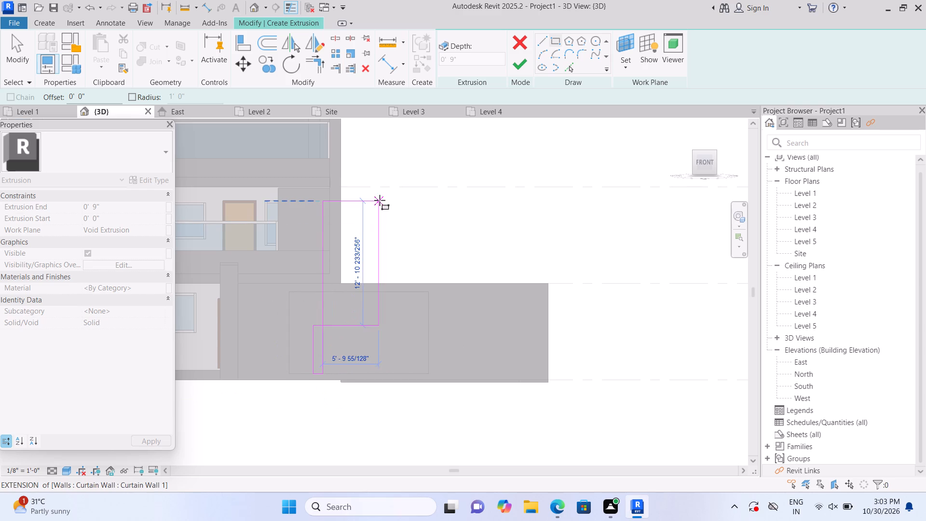
pyautogui.press('Escape')
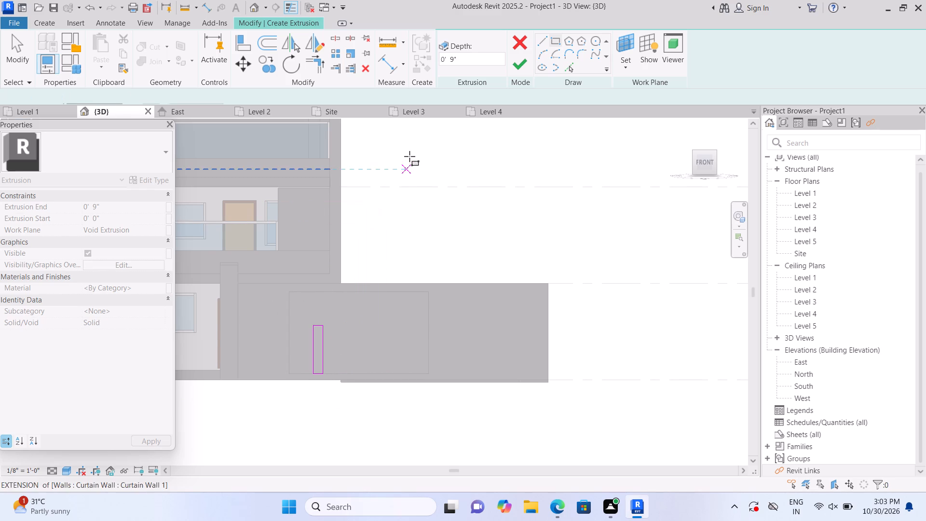
pyautogui.click(519, 65)
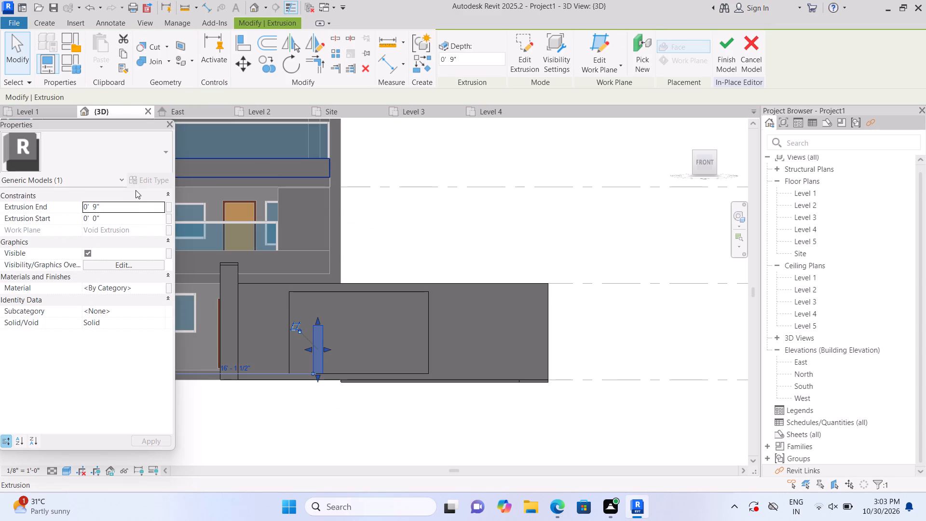
# Set the upright strip's extrusion end to 6".
pyautogui.click(135, 201)
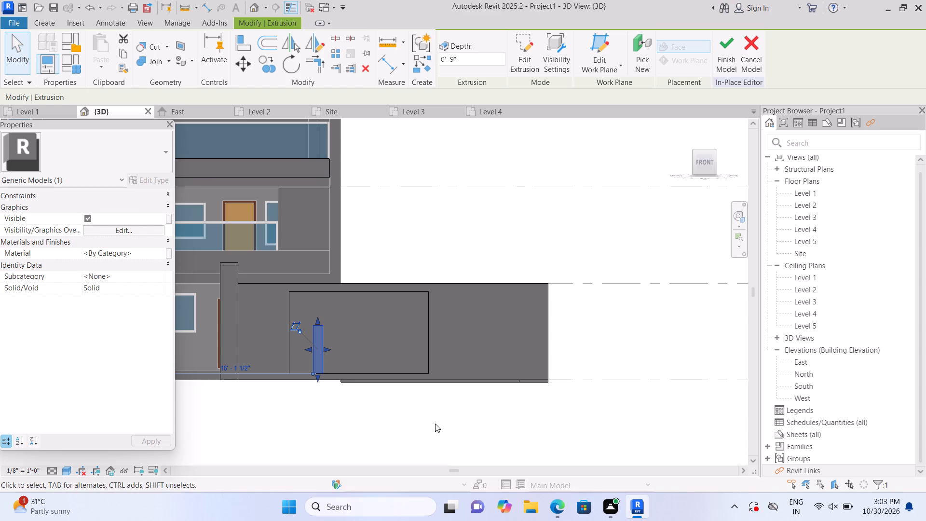
pyautogui.press('Escape')
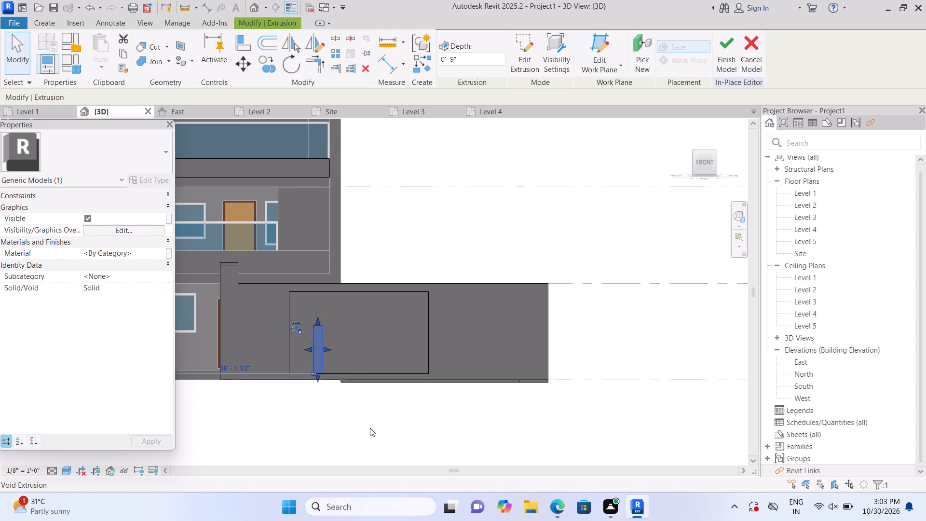
pyautogui.click(322, 356)
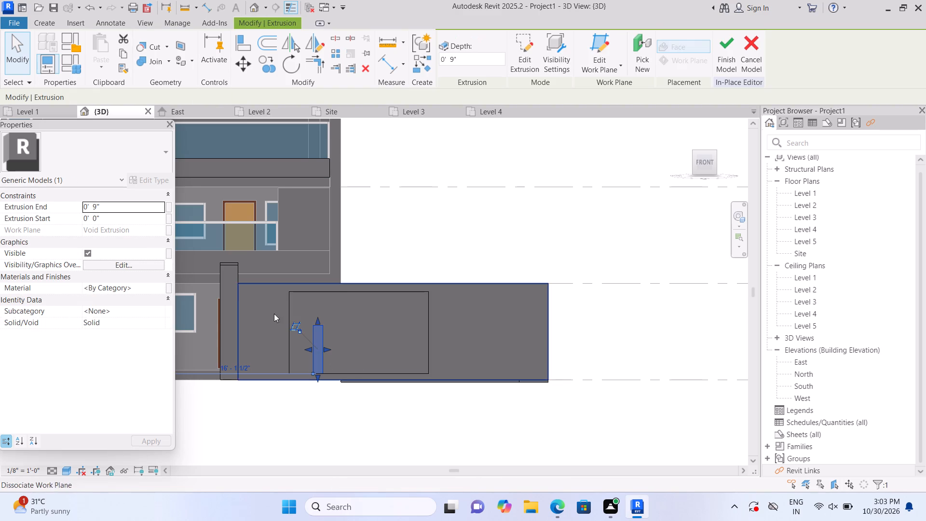
pyautogui.click(126, 207)
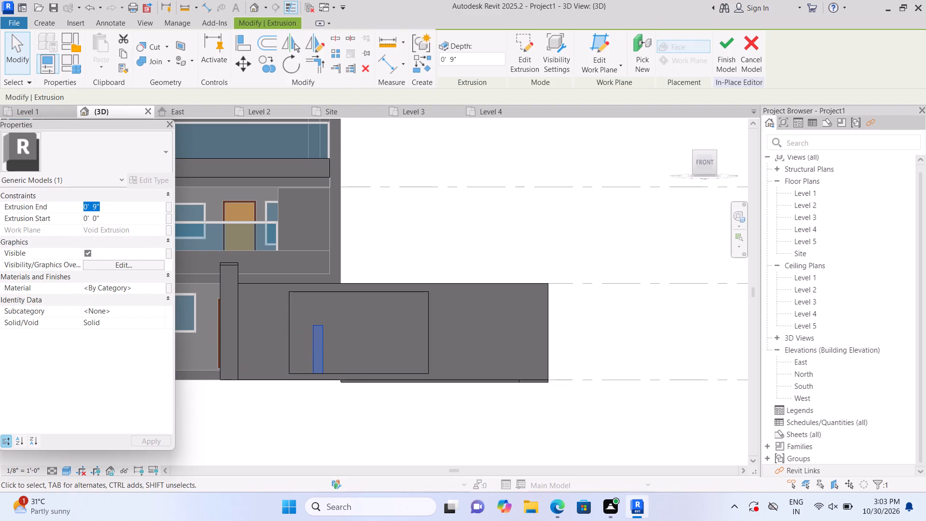
pyautogui.press('BackSpace')
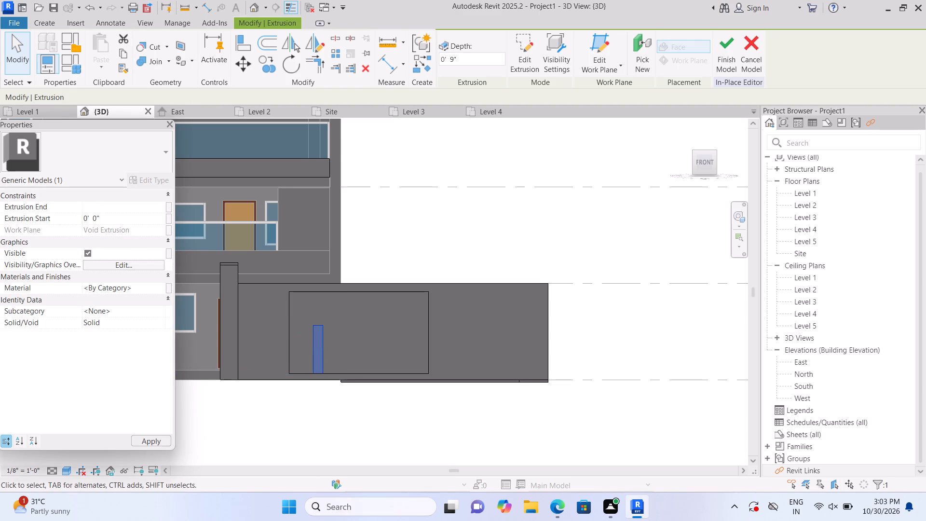
pyautogui.write('6"')
pyautogui.press('Return')
pyautogui.click(403, 210)
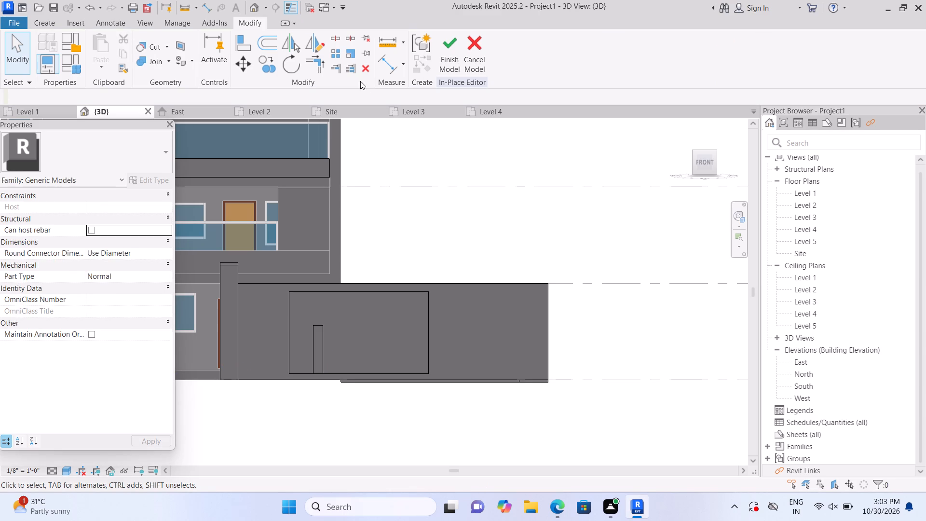
# Start another solid extrusion on the recess's back face and sketch a horizontal rectangle 9'-0" long and 1'-0" high on top of the upright strip.
pyautogui.click(41, 21)
pyautogui.click(112, 45)
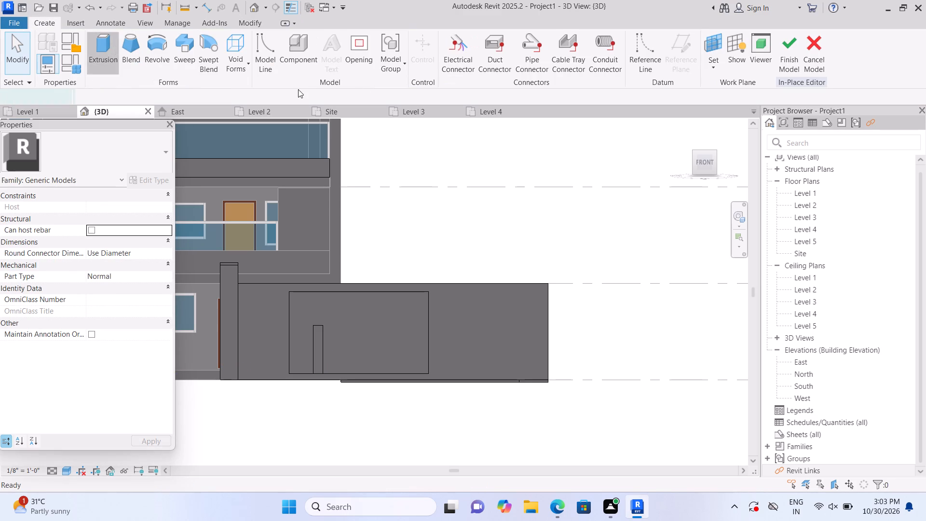
pyautogui.click(629, 69)
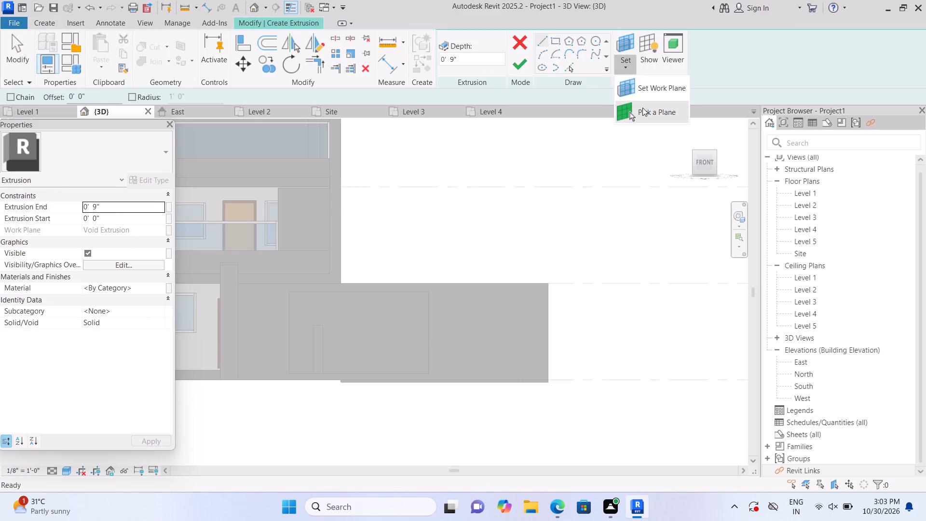
pyautogui.click(643, 108)
pyautogui.click(395, 318)
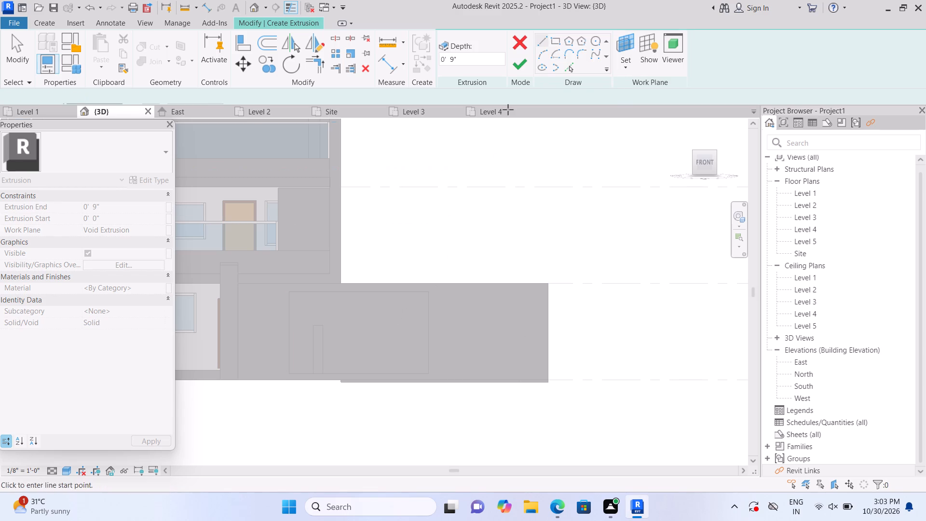
pyautogui.click(558, 43)
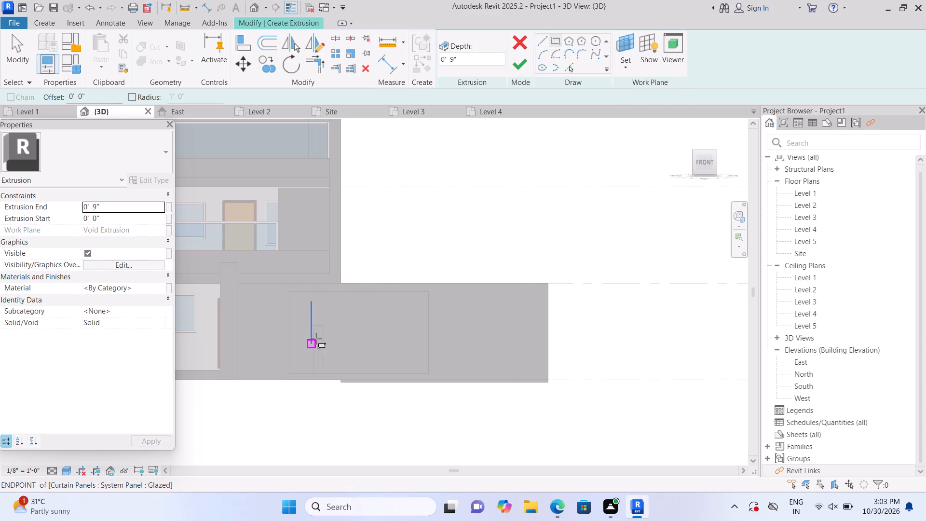
pyautogui.click(315, 326)
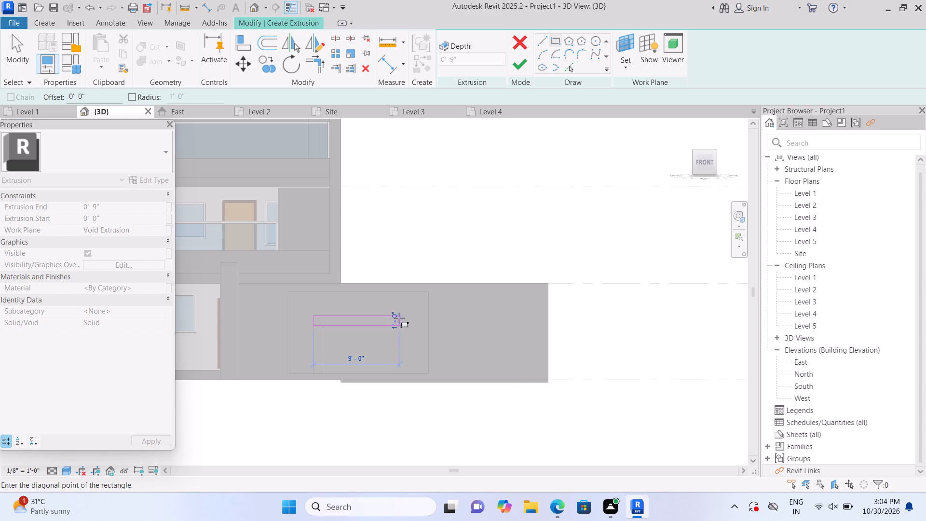
pyautogui.click(399, 318)
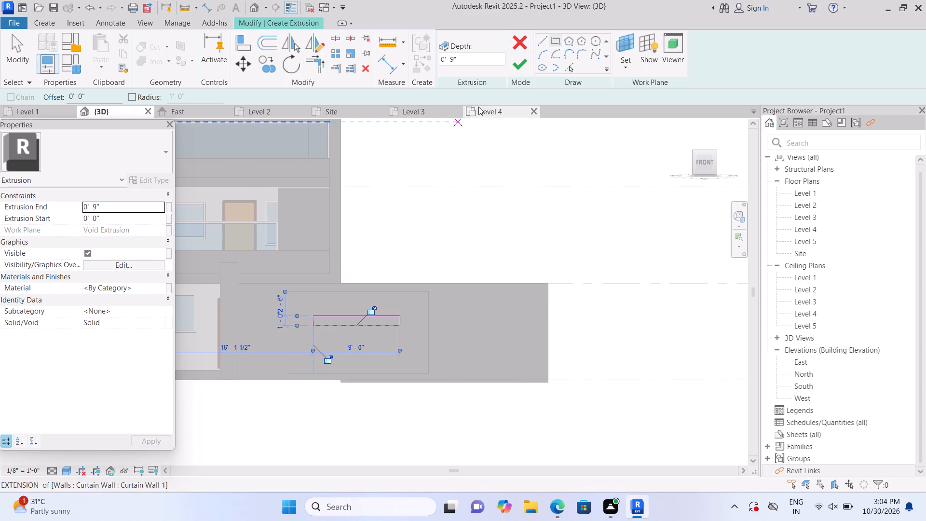
# Set the horizontal strip's extrusion end to 6" and finish the extrusion.
pyautogui.click(130, 204)
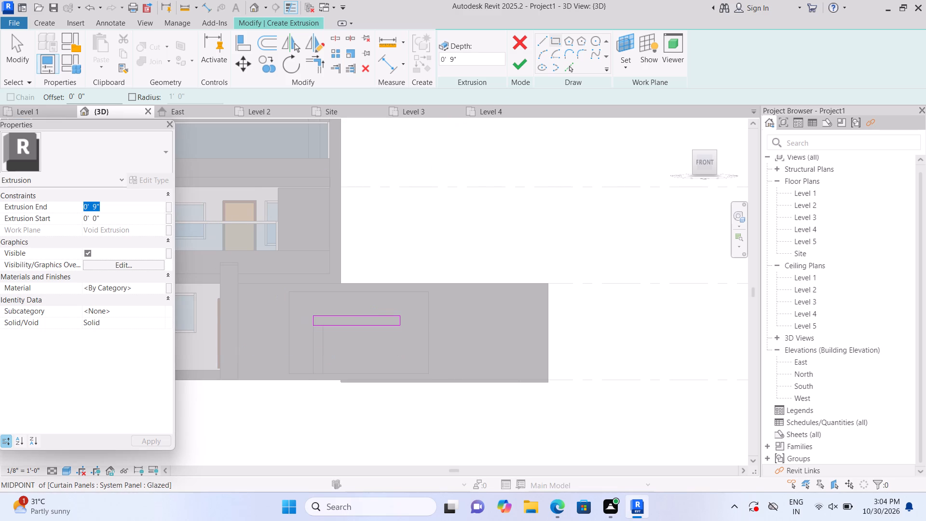
pyautogui.press('BackSpace')
pyautogui.write('6"')
pyautogui.press('Return')
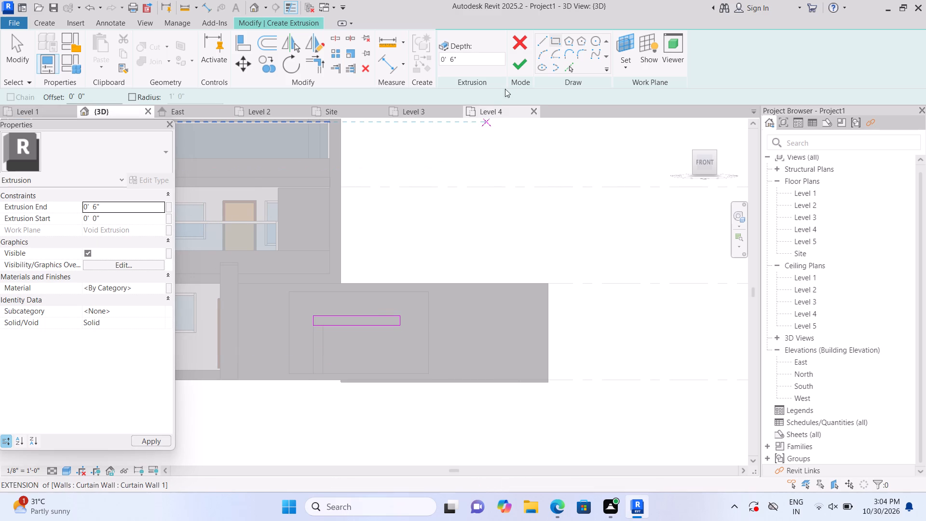
pyautogui.click(520, 65)
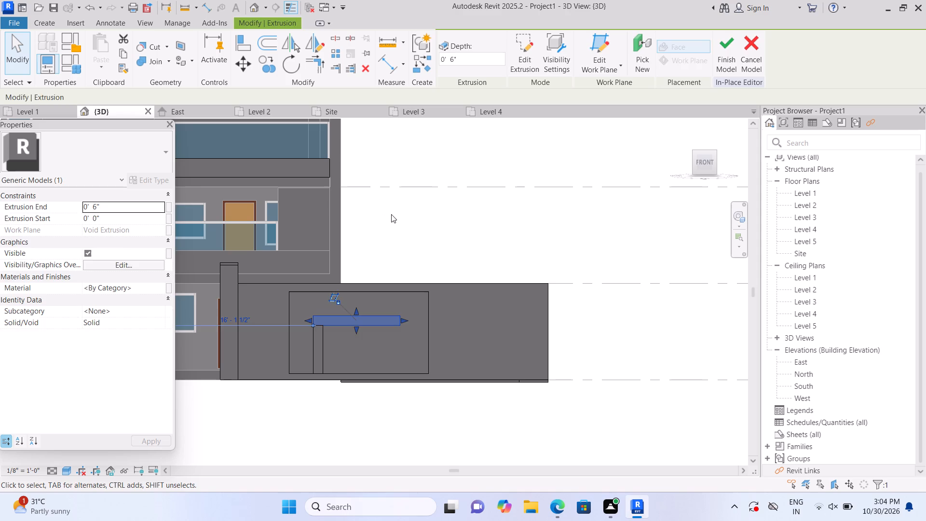
pyautogui.click(391, 214)
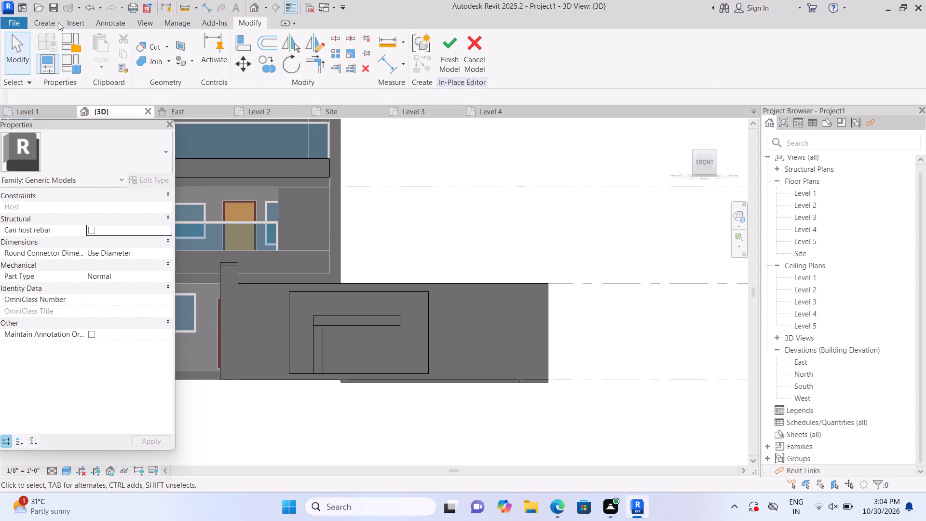
# Start a third solid extrusion on the recess's back face, beginning a rectangle at the lower corner of the horizontal strip's free end.
pyautogui.click(57, 22)
pyautogui.click(107, 56)
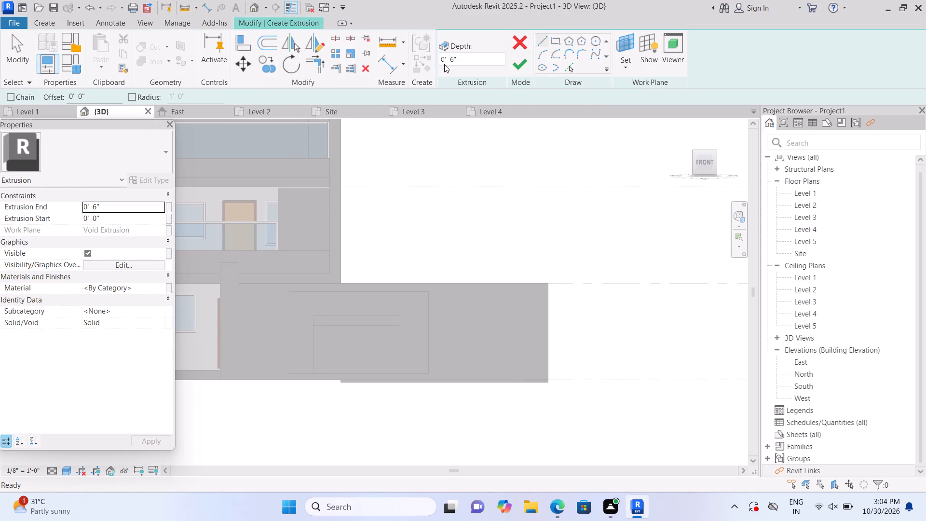
pyautogui.click(623, 68)
pyautogui.click(633, 111)
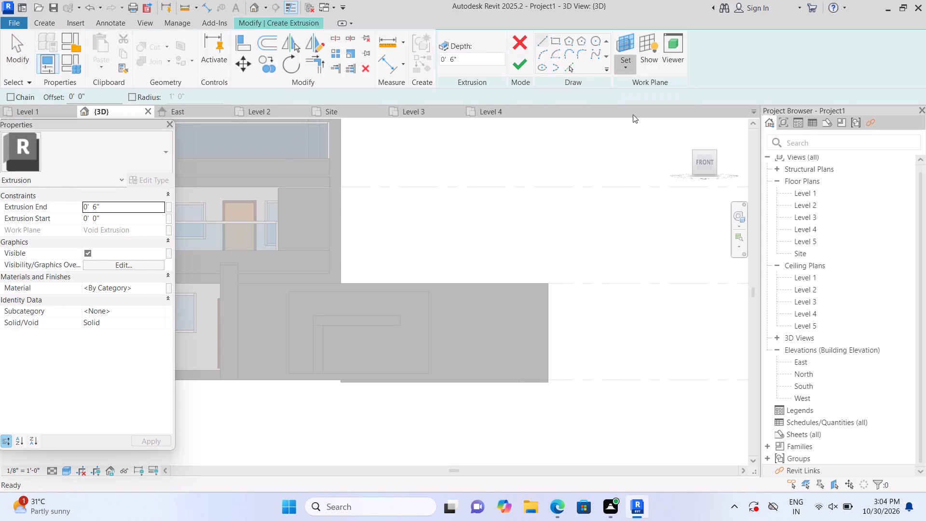
pyautogui.click(413, 309)
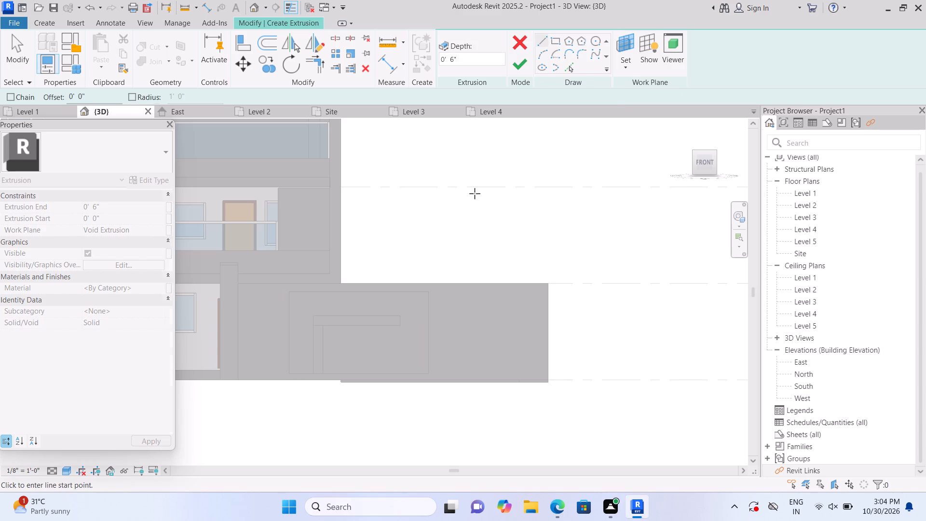
pyautogui.click(554, 41)
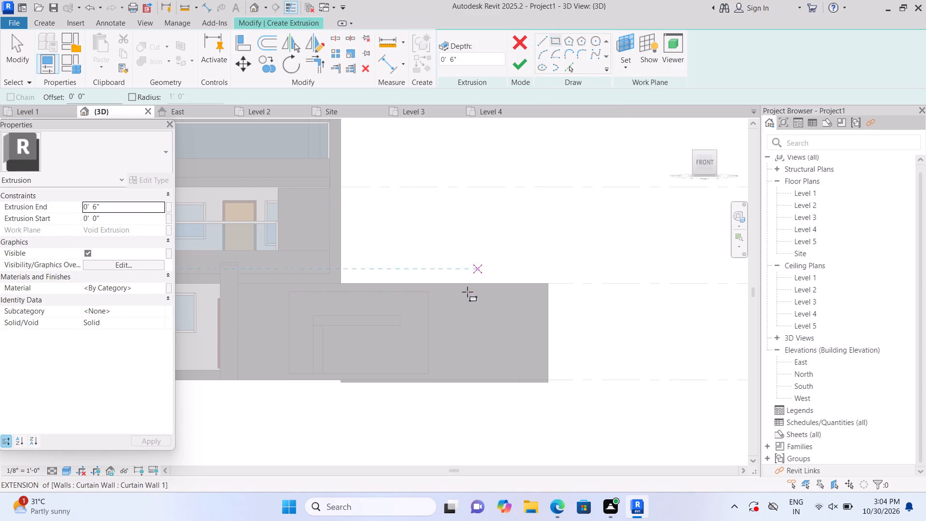
pyautogui.click(399, 327)
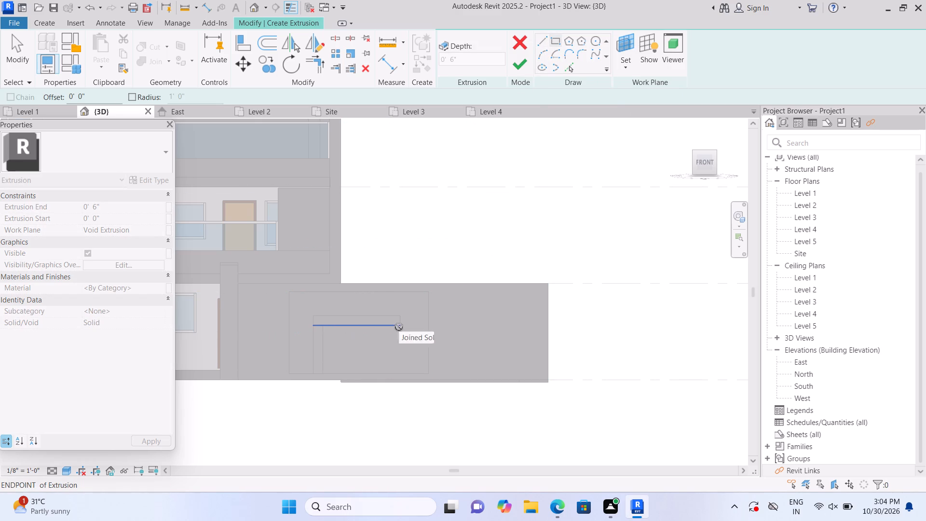
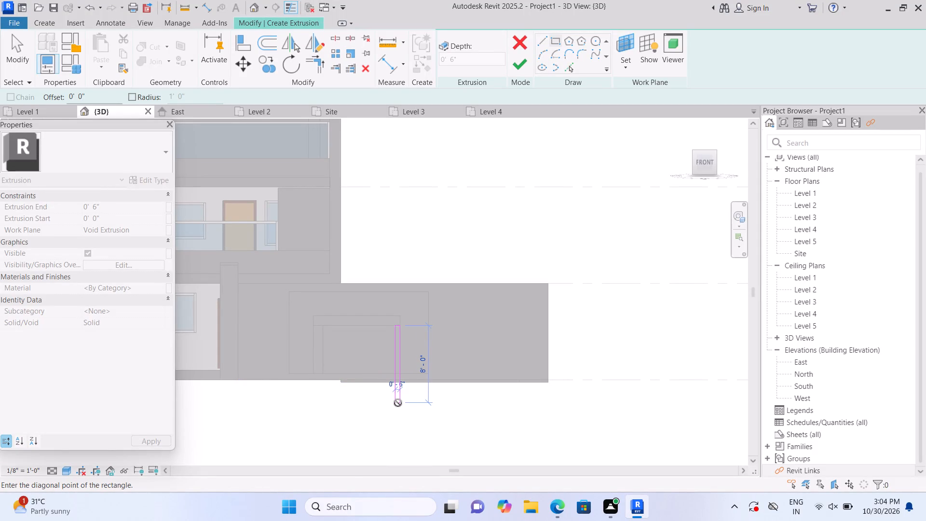
# Complete the narrow rectangle for the frame's right leg, 5'-0" high, and finish it as a solid extrusion 6" deep.
pyautogui.scroll(2, 387, 394)
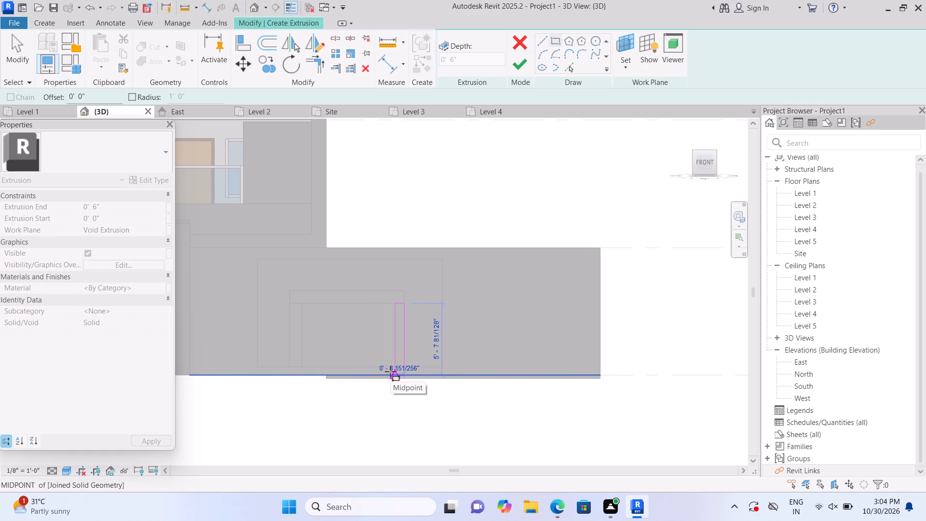
pyautogui.click(389, 370)
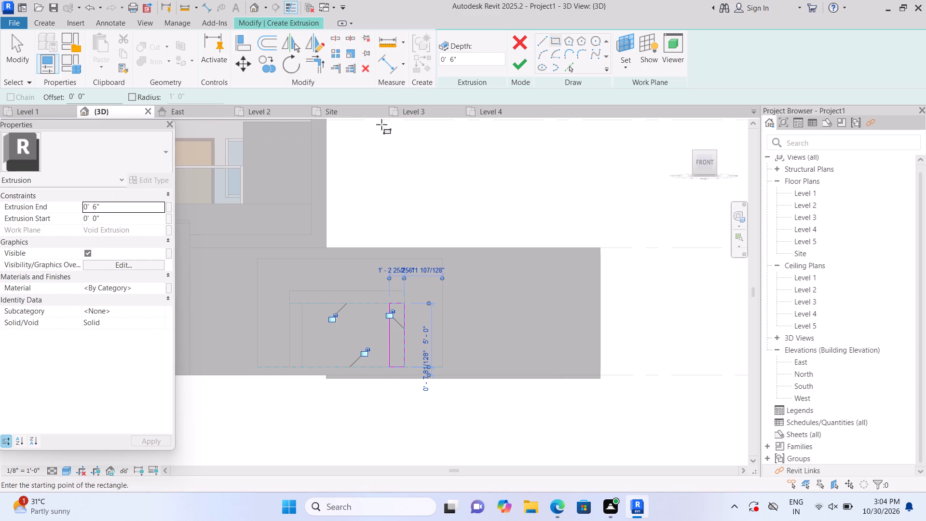
pyautogui.click(519, 67)
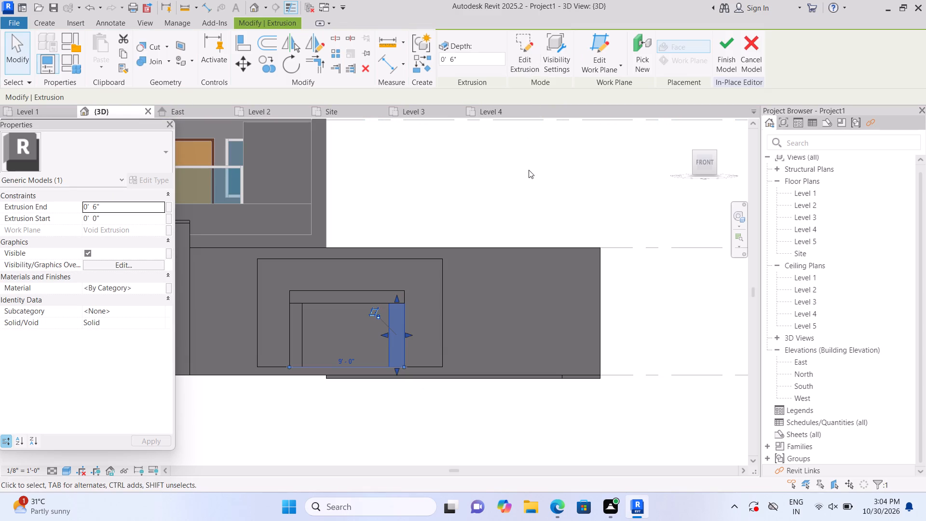
pyautogui.click(527, 174)
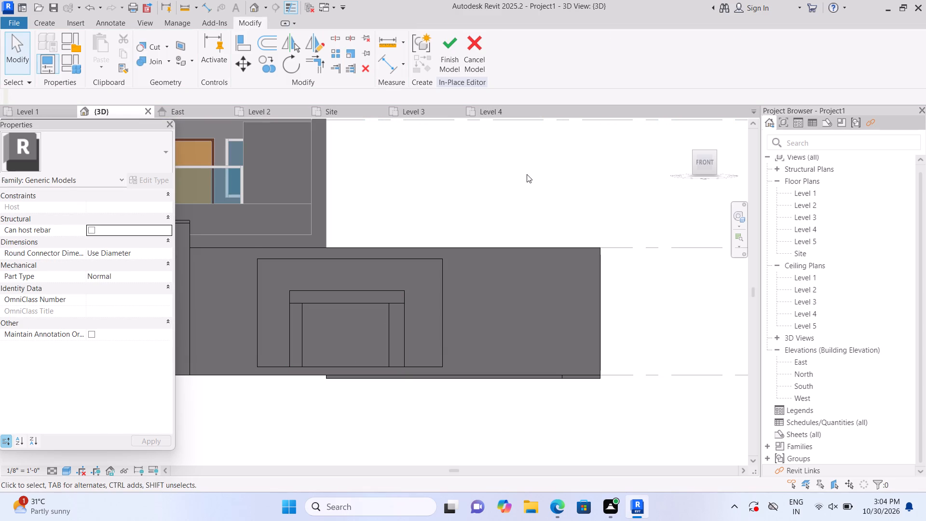
# Join the frame's left and right legs to its top bar as one solid on the boundary wall.
pyautogui.click(167, 62)
pyautogui.click(171, 76)
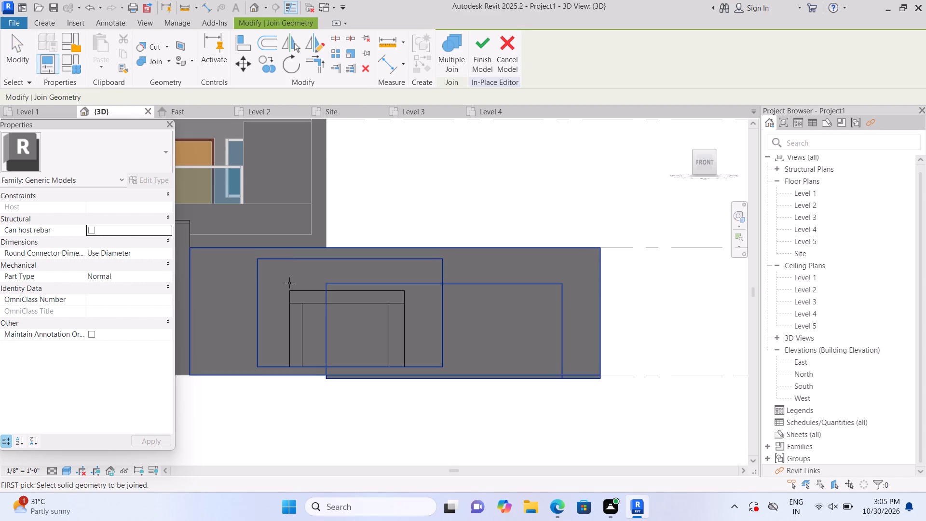
pyautogui.click(303, 317)
pyautogui.click(315, 292)
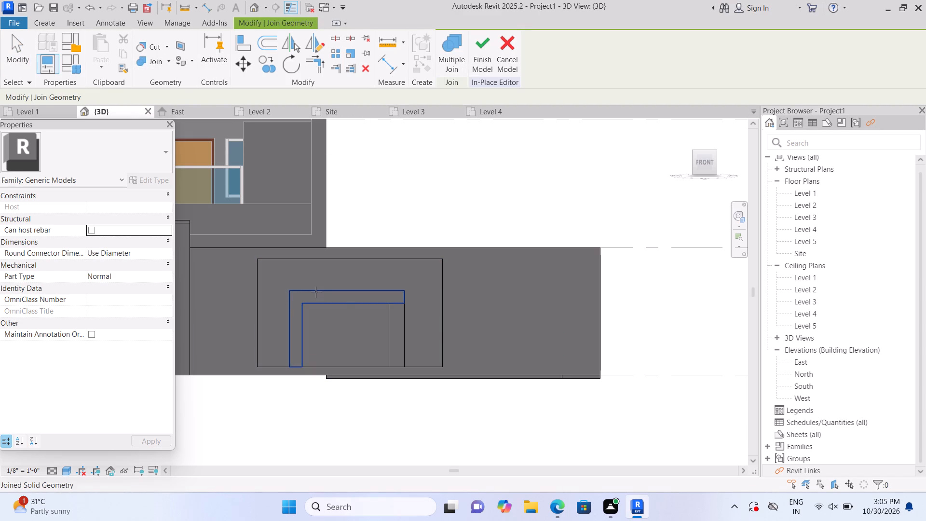
pyautogui.click(402, 309)
pyautogui.click(395, 289)
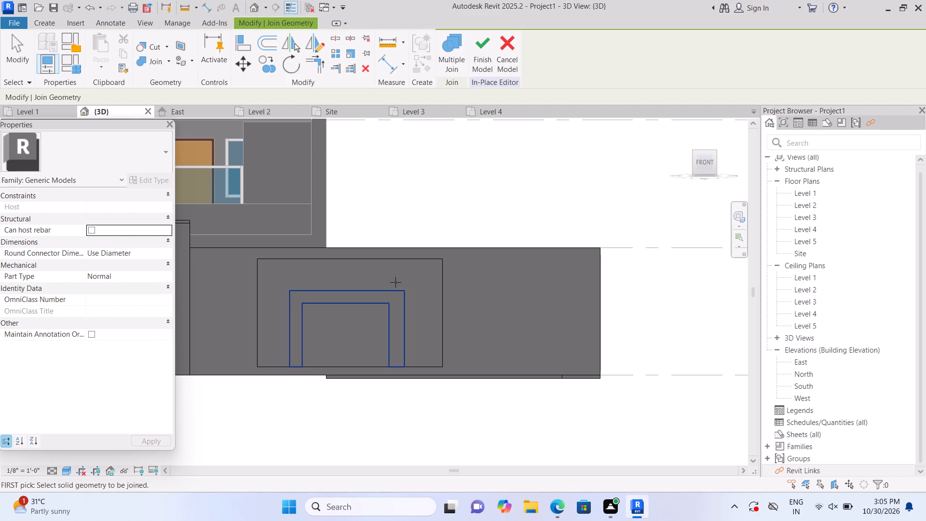
pyautogui.press('Escape')
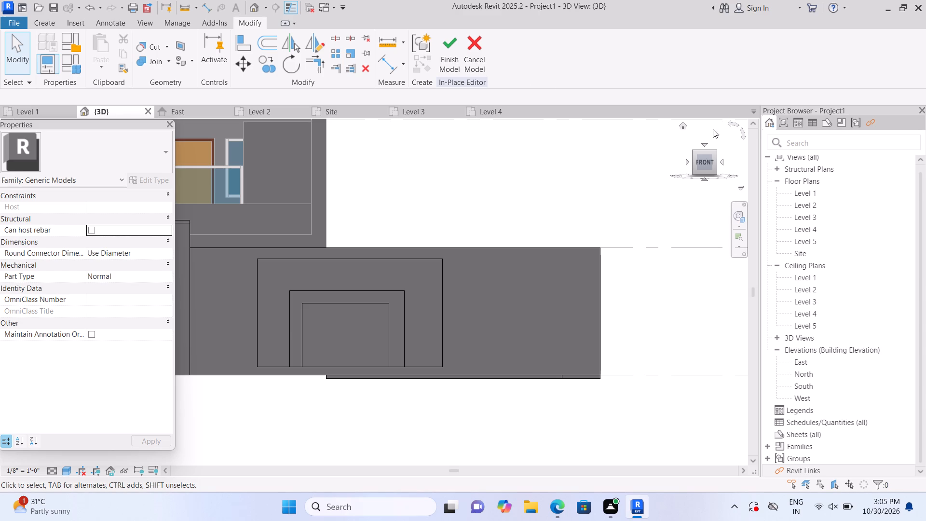
# Start a void extrusion with its work plane on the front face of the boundary wall containing the frame.
pyautogui.click(682, 125)
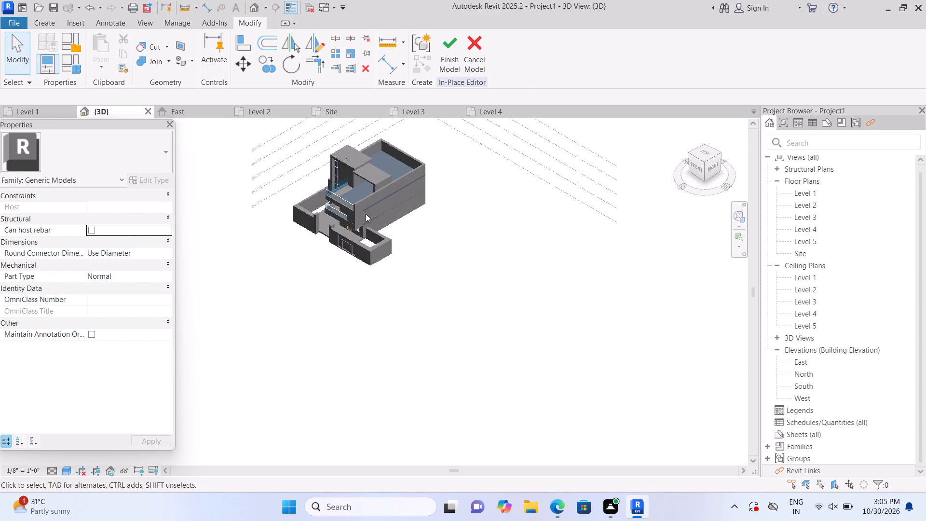
pyautogui.scroll(1, 54, 415)
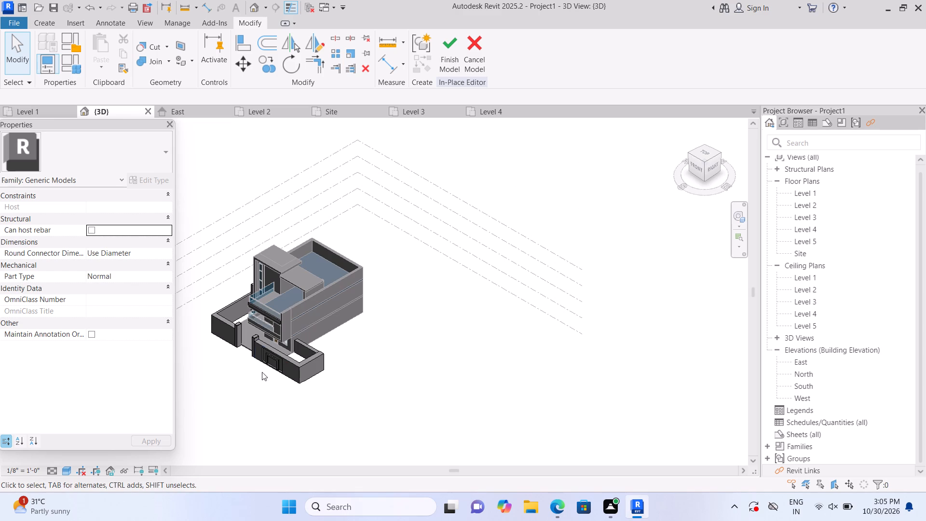
pyautogui.scroll(12, 264, 367)
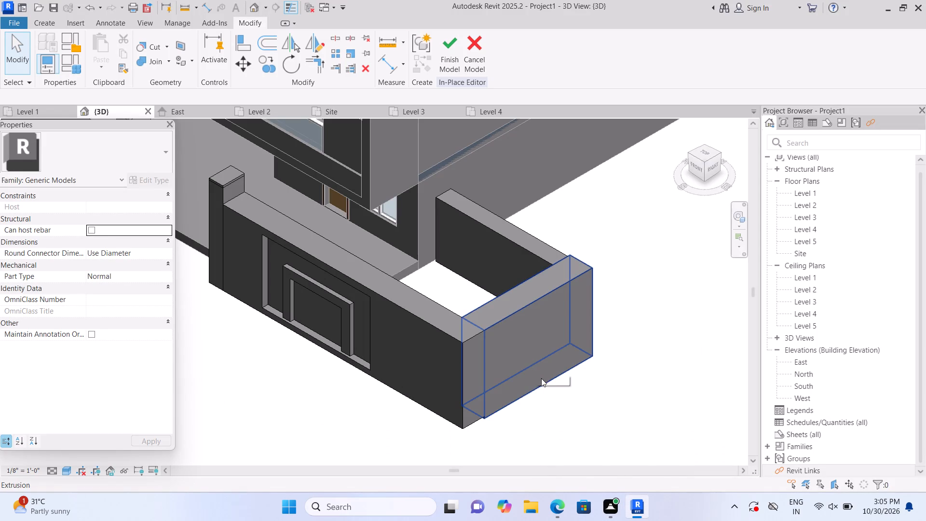
pyautogui.scroll(-3, 567, 403)
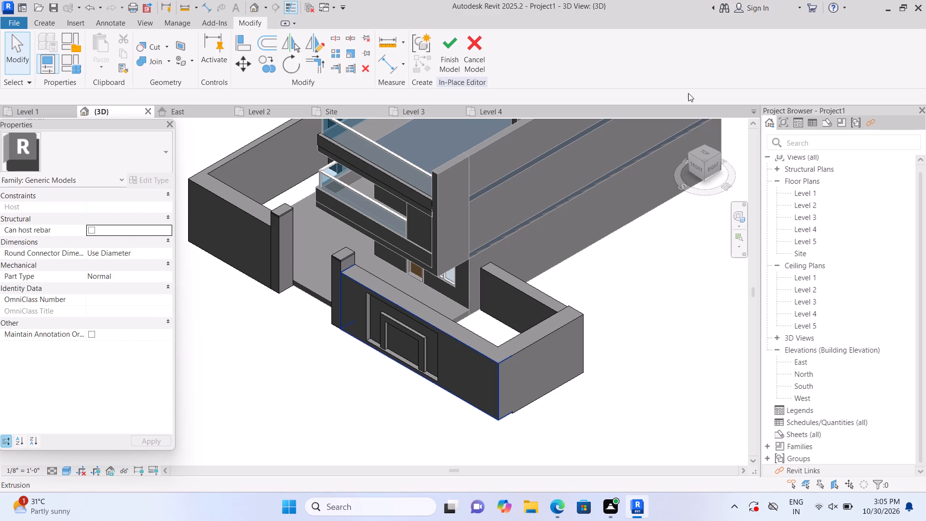
pyautogui.click(696, 166)
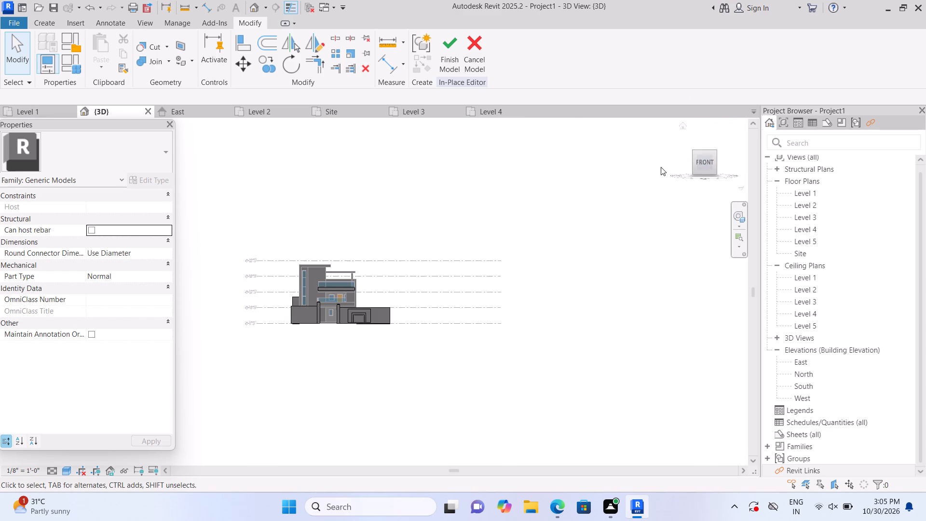
pyautogui.scroll(2, 398, 281)
pyautogui.scroll(6, 375, 324)
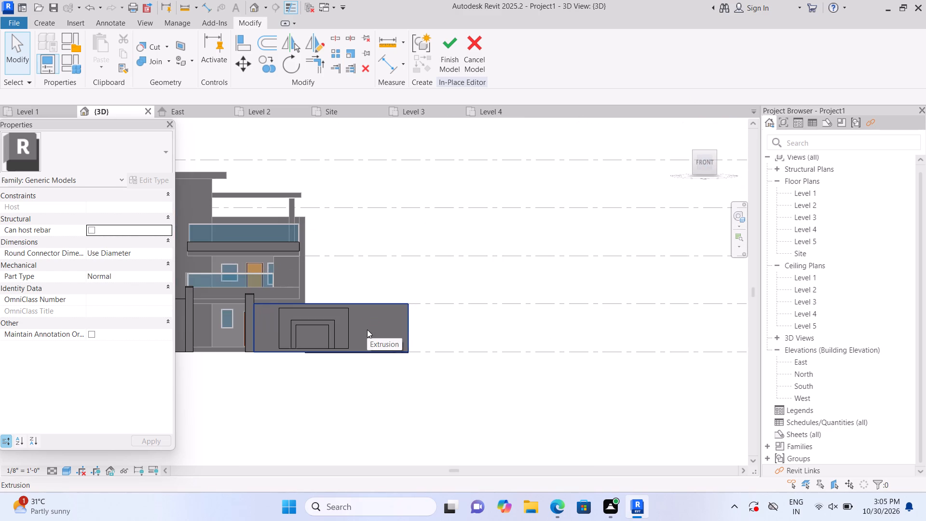
pyautogui.click(48, 25)
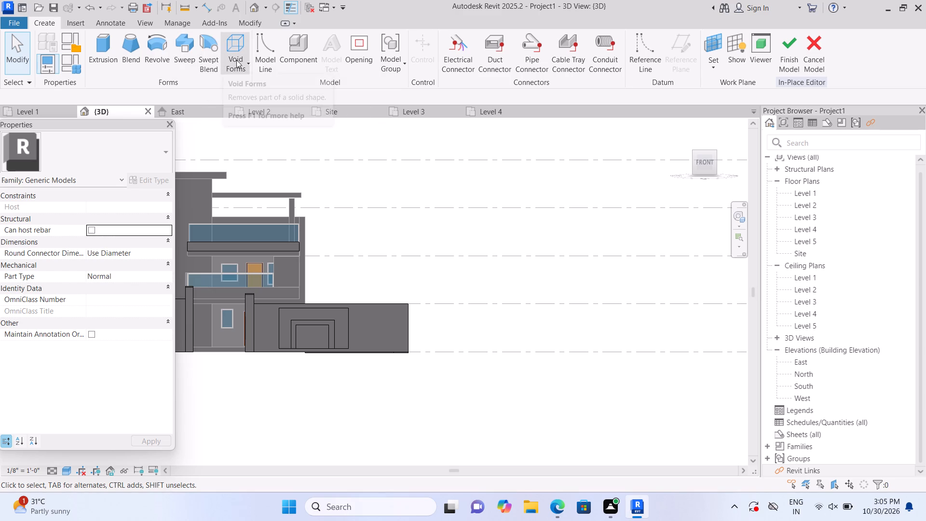
pyautogui.click(249, 59)
pyautogui.click(247, 59)
pyautogui.click(255, 82)
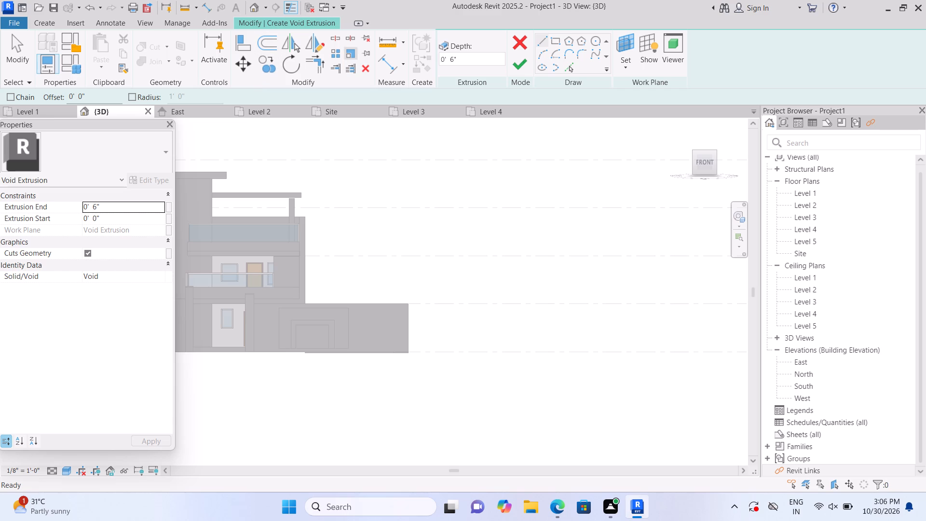
pyautogui.click(551, 43)
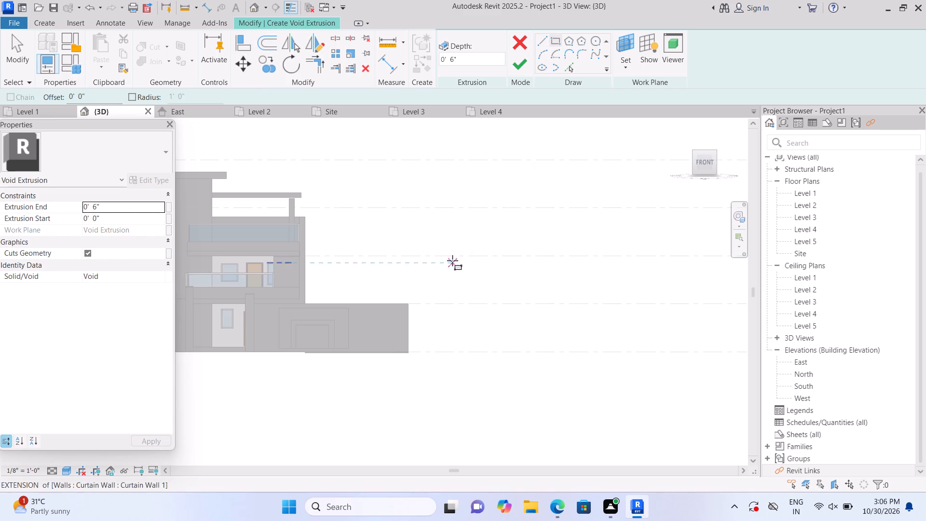
pyautogui.click(625, 71)
pyautogui.click(628, 107)
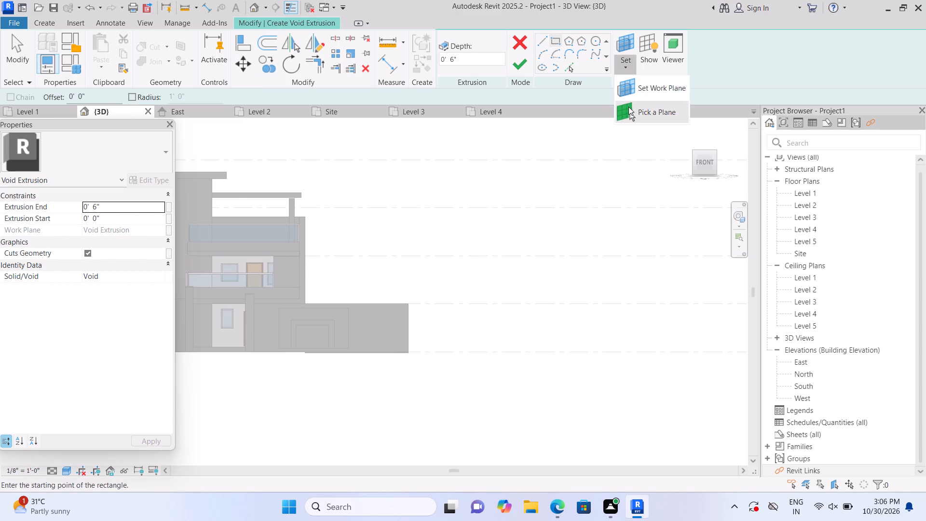
pyautogui.click(387, 326)
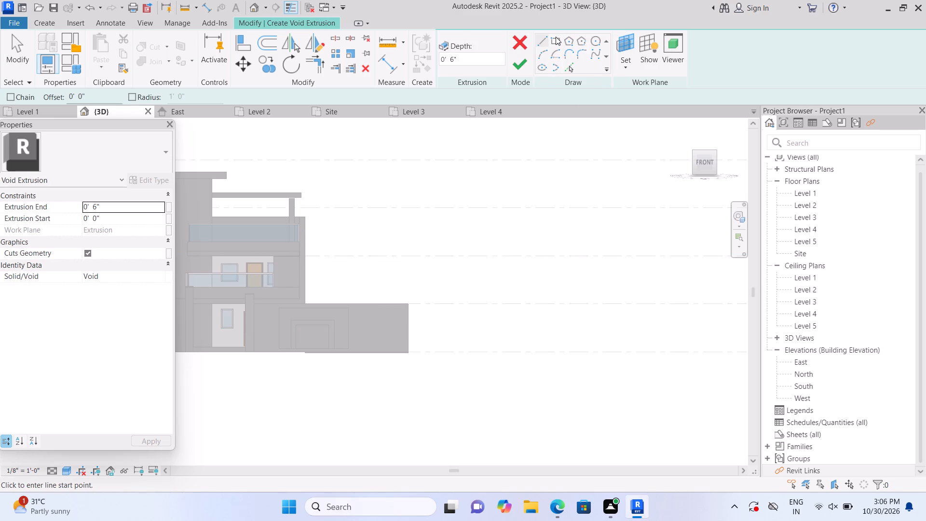
# Sketch three vertical strips 10'-0" high and about 10" wide beside the framed recess, and finish the void extrusion 6" deep.
pyautogui.click(556, 37)
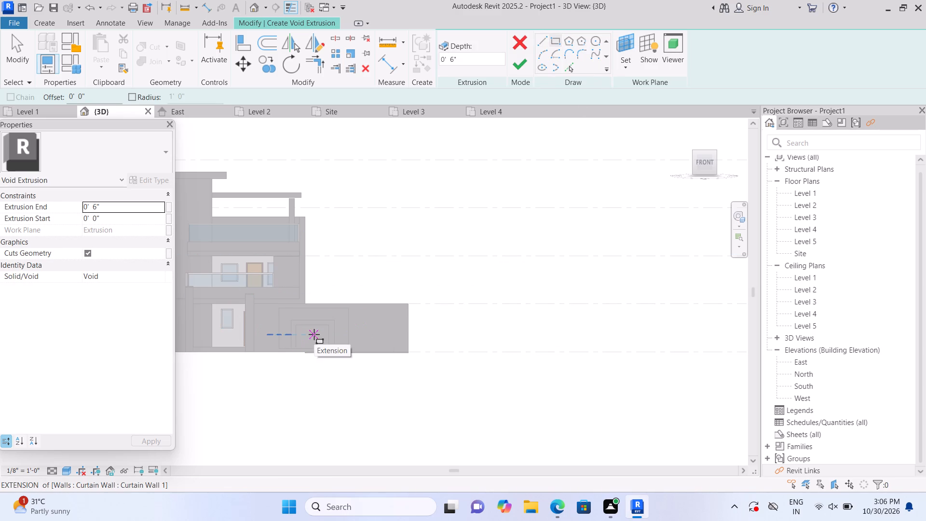
pyautogui.click(361, 305)
pyautogui.scroll(2, 368, 349)
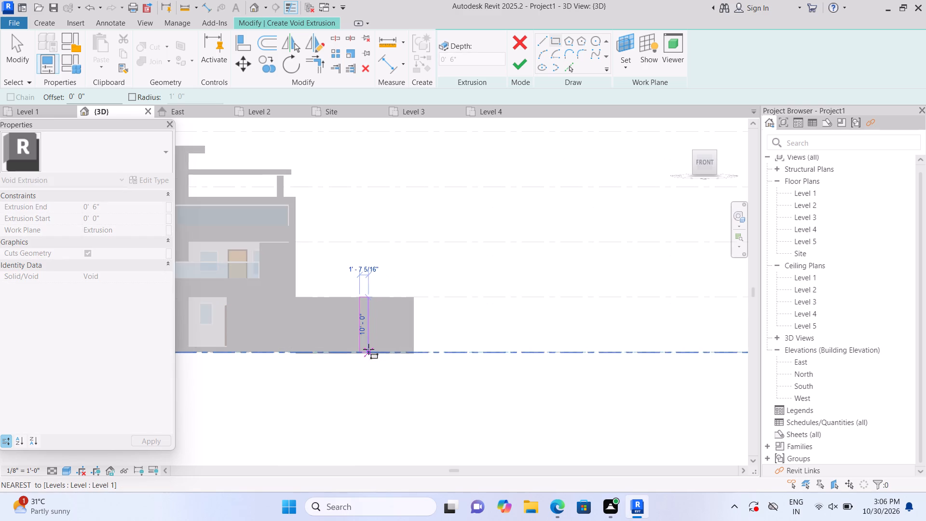
pyautogui.scroll(5, 368, 349)
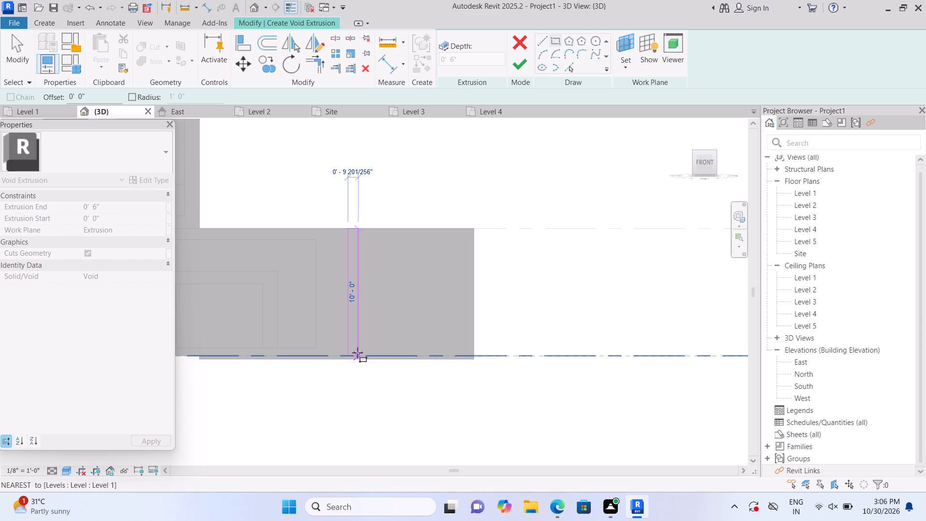
pyautogui.click(357, 353)
pyautogui.press('Escape')
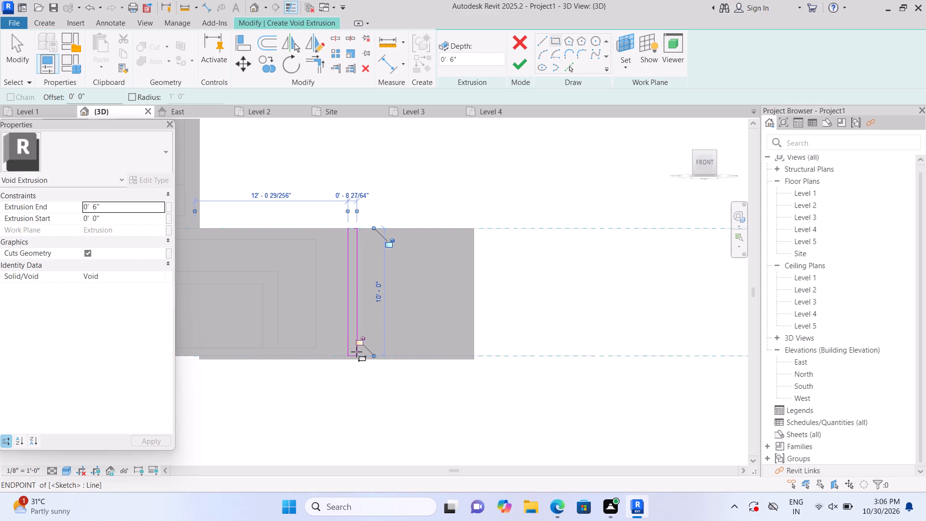
pyautogui.click(372, 232)
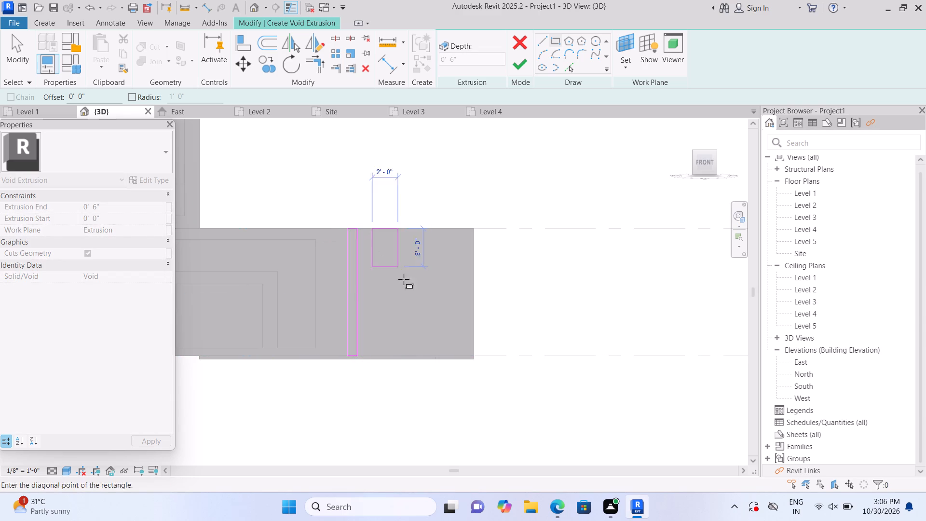
pyautogui.click(384, 356)
pyautogui.press('Escape')
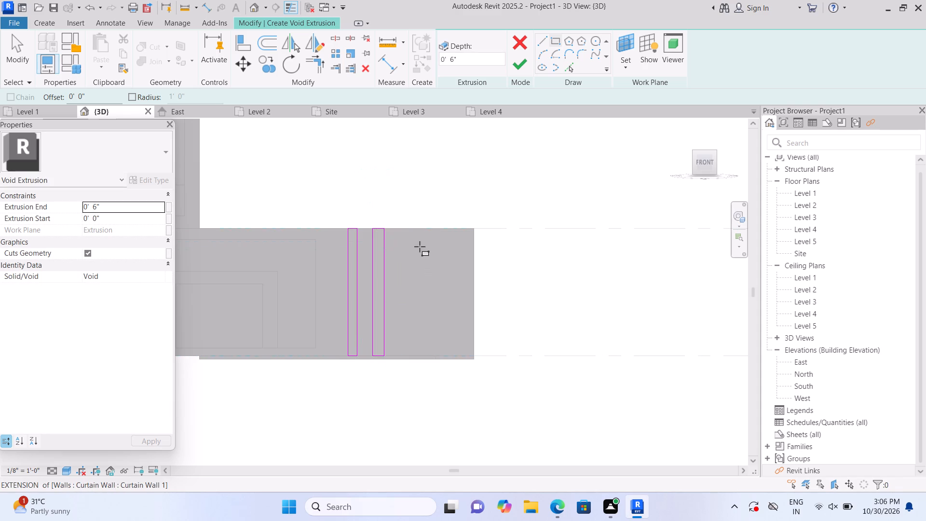
pyautogui.click(394, 230)
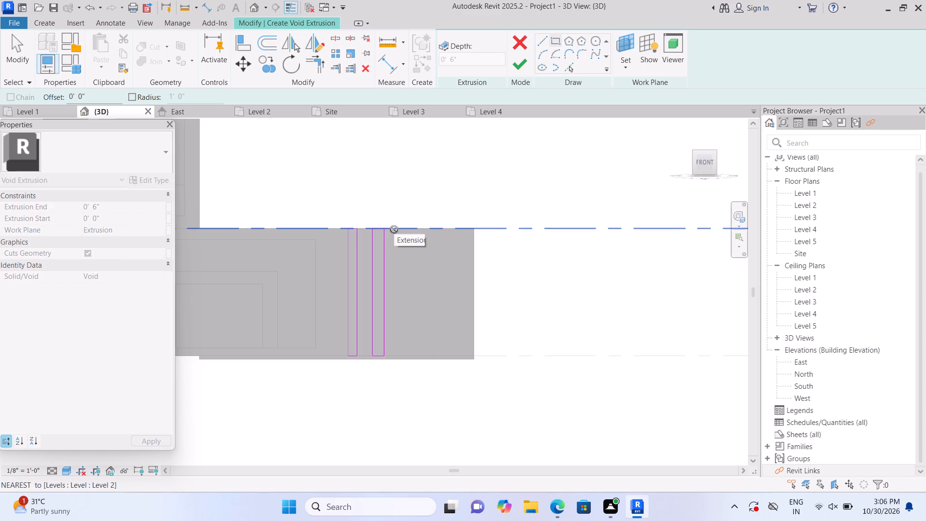
pyautogui.click(405, 353)
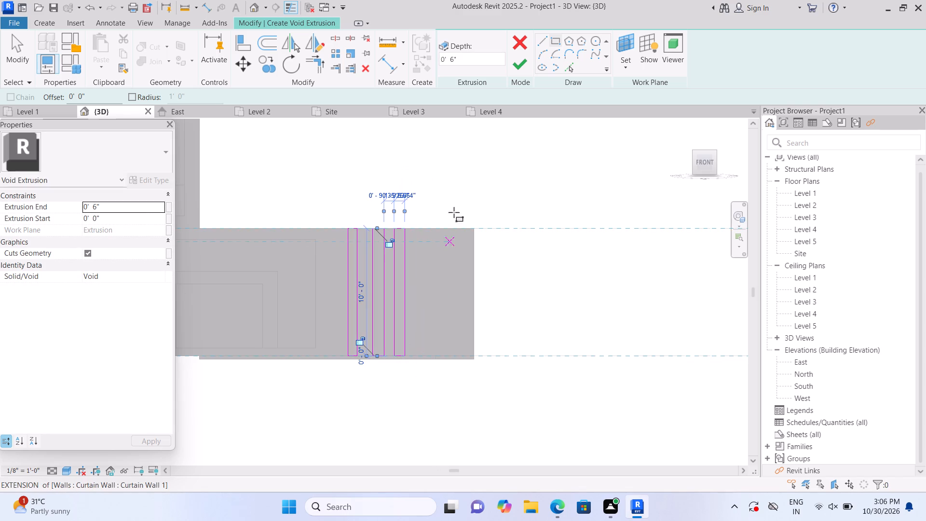
pyautogui.click(512, 70)
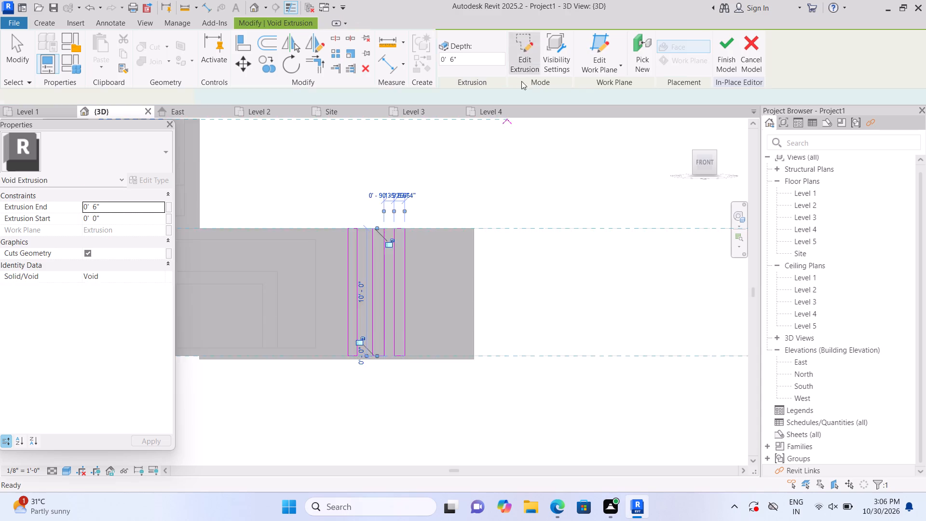
pyautogui.click(533, 161)
# Examine the grooved boundary wall and the whole house in 3D from both front corners.
pyautogui.scroll(-3, 533, 161)
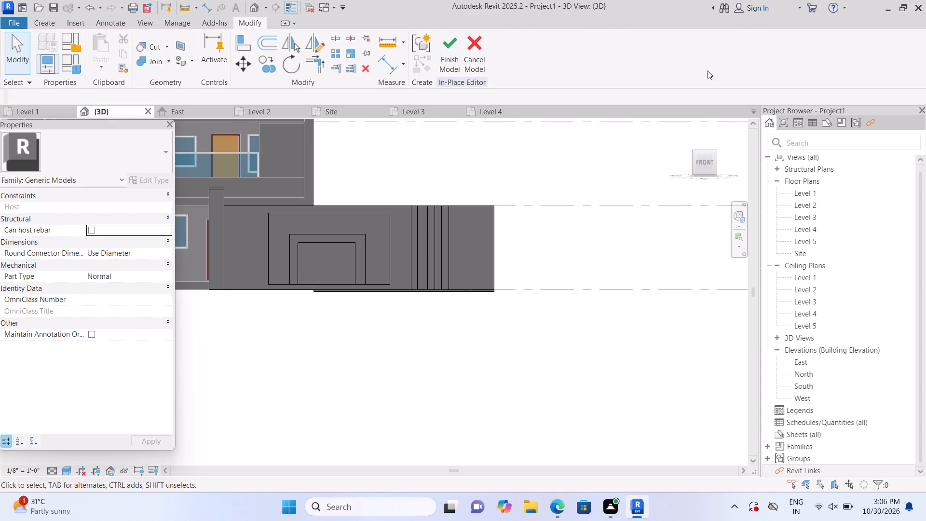
pyautogui.click(683, 125)
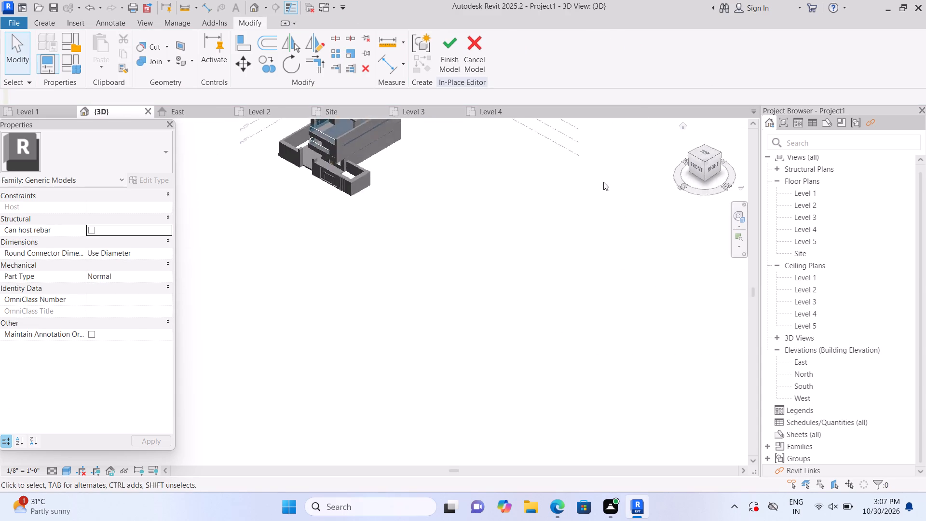
pyautogui.scroll(4, 200, 411)
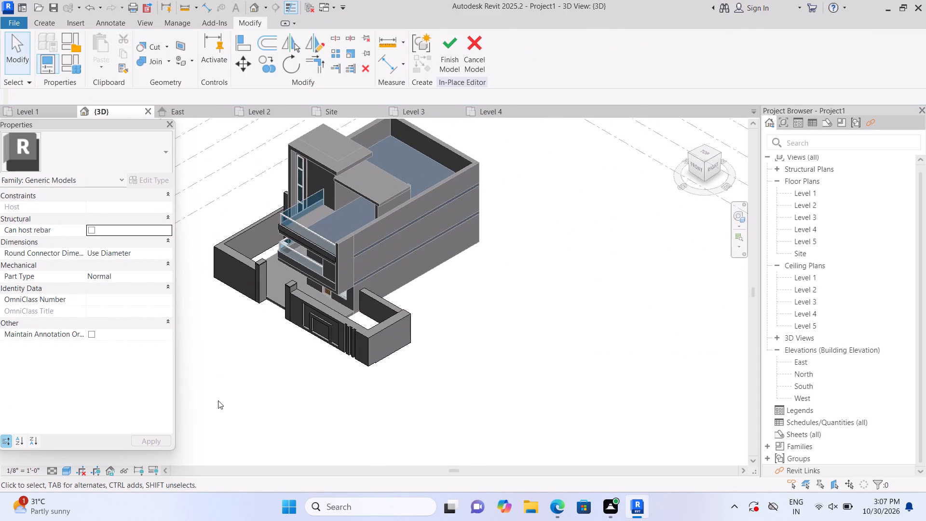
pyautogui.scroll(1, 218, 400)
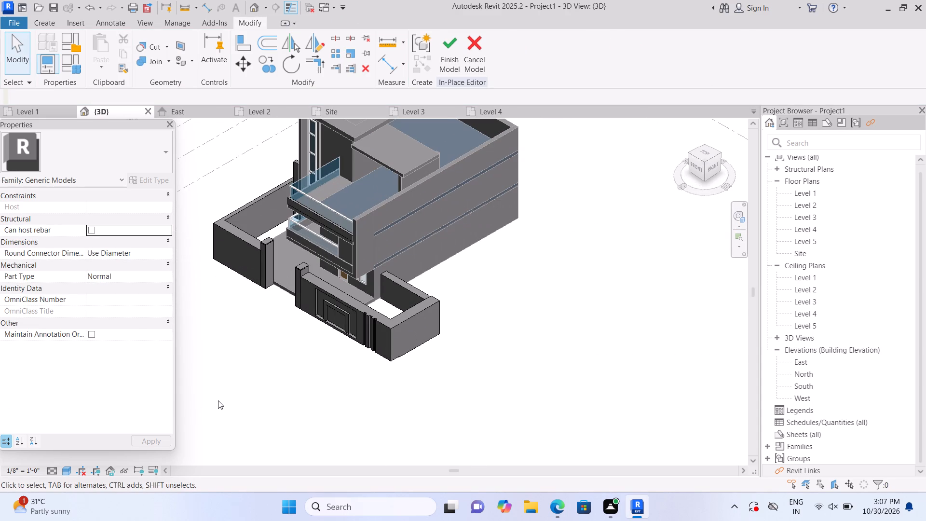
pyautogui.moveTo(251, 369); pyautogui.dragTo(287, 423, button='middle')
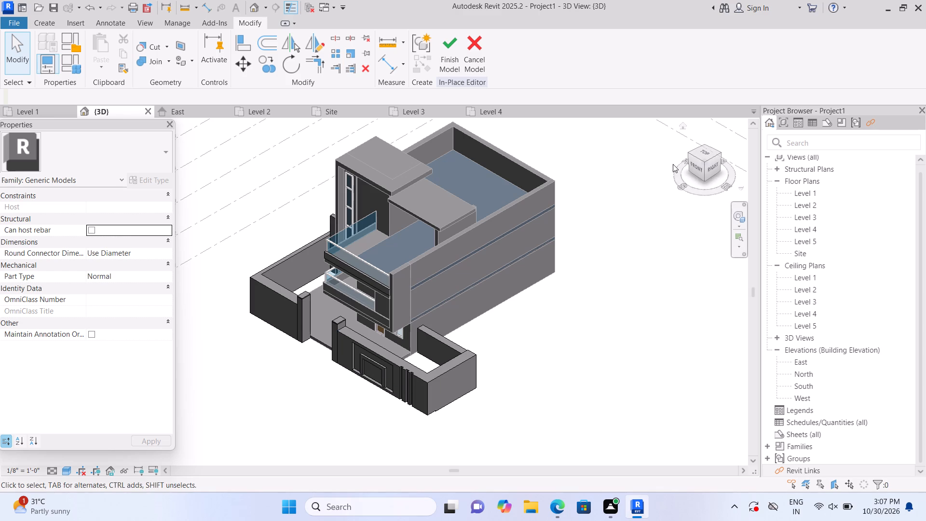
pyautogui.keyDown('shift'); pyautogui.moveTo(245, 384); pyautogui.dragTo(247, 385, button='middle'); pyautogui.keyUp('shift')
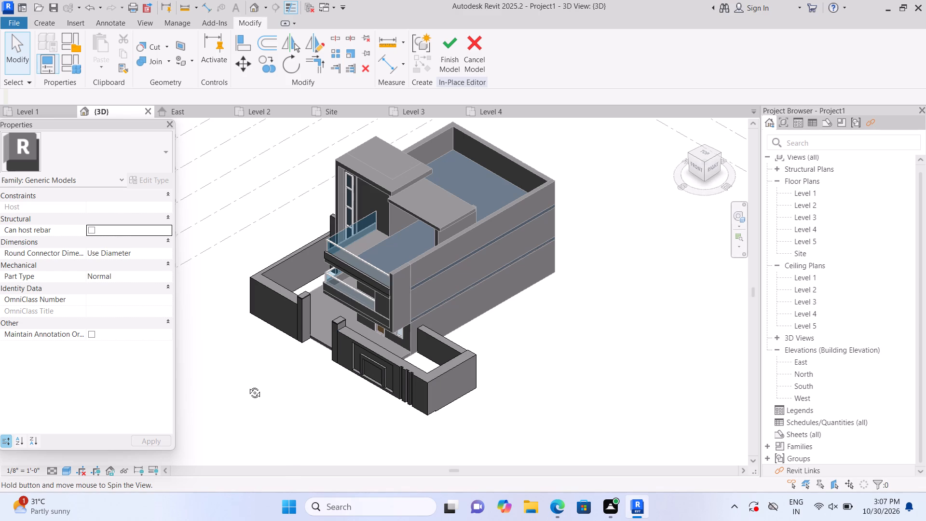
pyautogui.keyDown('shift'); pyautogui.moveTo(247, 385); pyautogui.dragTo(403, 390, button='middle'); pyautogui.keyUp('shift')
pyautogui.moveTo(382, 387); pyautogui.dragTo(327, 376, button='middle')
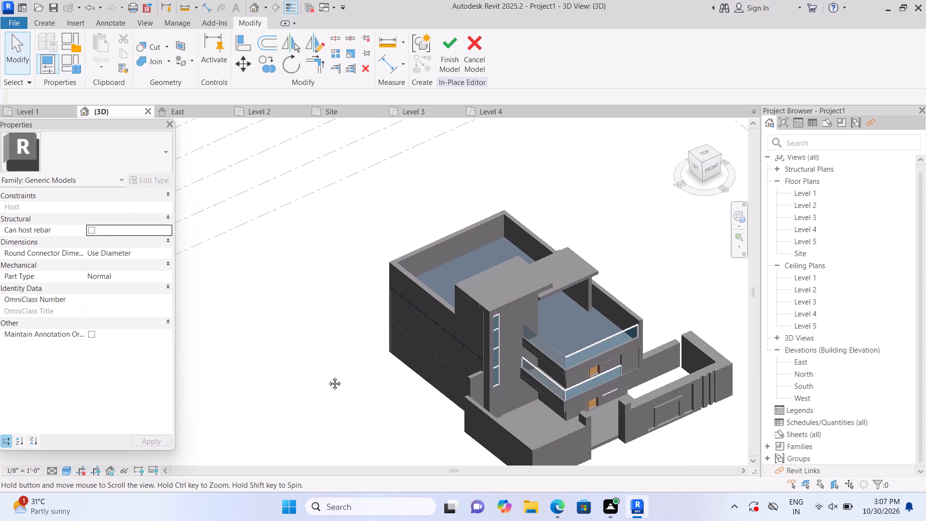
# Extend the end of the boundary wall extrusion beside the house to meet the inner face of the side boundary wall.
pyautogui.moveTo(327, 376); pyautogui.dragTo(222, 355, button='middle')
pyautogui.scroll(1, 454, 454)
pyautogui.moveTo(454, 454); pyautogui.dragTo(455, 455, button='middle')
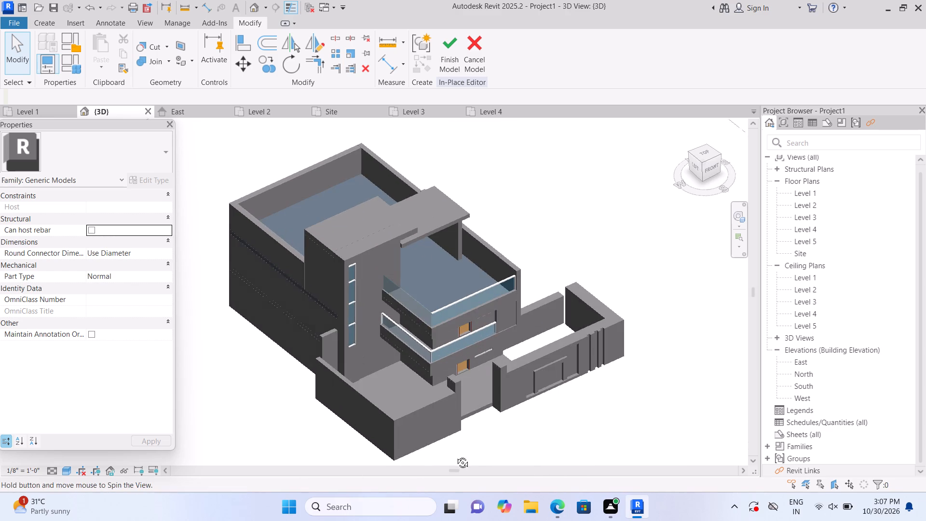
pyautogui.moveTo(455, 455); pyautogui.dragTo(467, 456, button='middle')
pyautogui.scroll(5, 576, 294)
pyautogui.click(558, 311)
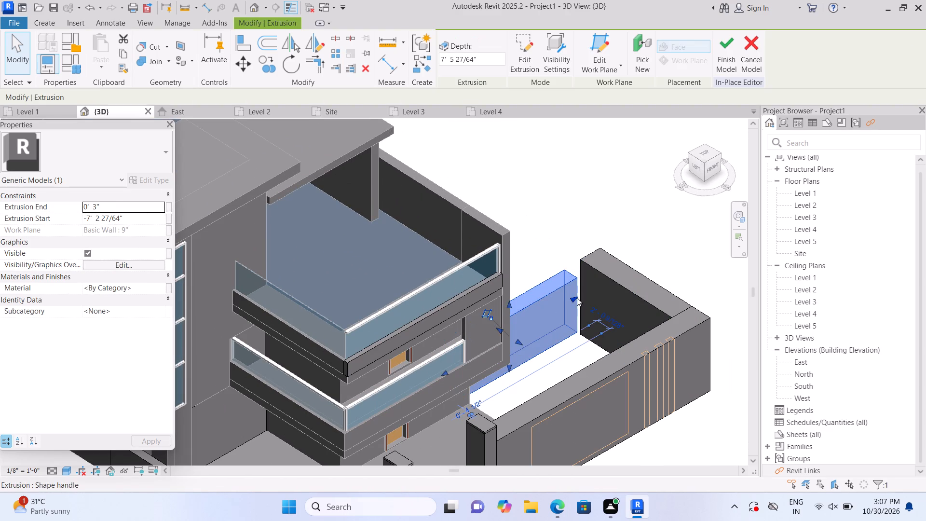
pyautogui.moveTo(572, 299); pyautogui.dragTo(572, 297)
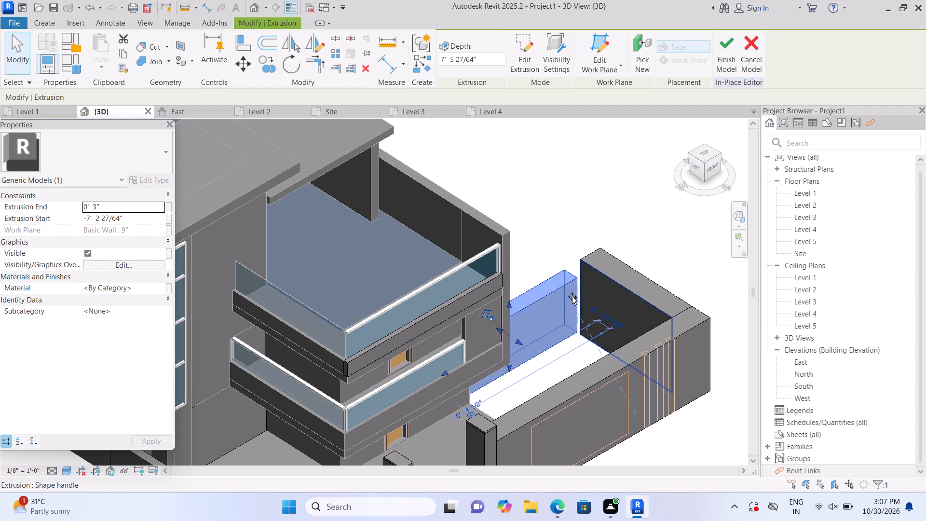
pyautogui.moveTo(572, 297); pyautogui.dragTo(583, 287)
pyautogui.click(558, 229)
# Examine the whole house in 3D, then the corner of the upper balcony where the ledges meet the glass railing.
pyautogui.scroll(-3, 558, 229)
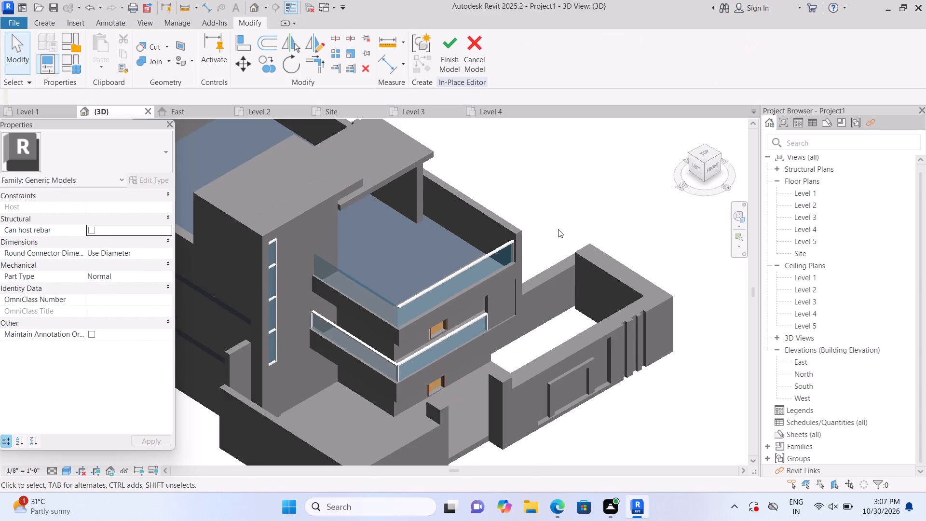
pyautogui.scroll(-2, 558, 229)
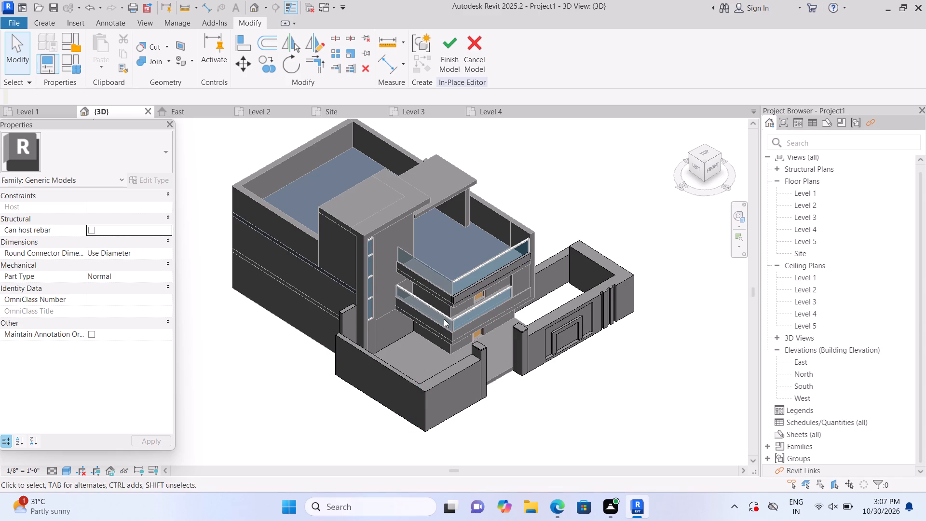
pyautogui.scroll(6, 459, 301)
pyautogui.moveTo(477, 290); pyautogui.dragTo(478, 292, button='middle')
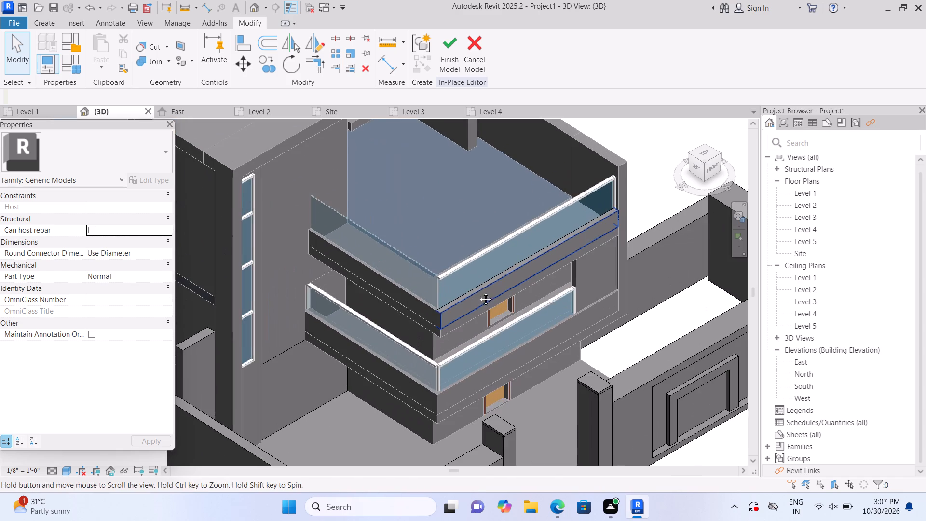
pyautogui.moveTo(478, 292); pyautogui.dragTo(491, 368, button='middle')
pyautogui.scroll(3, 491, 370)
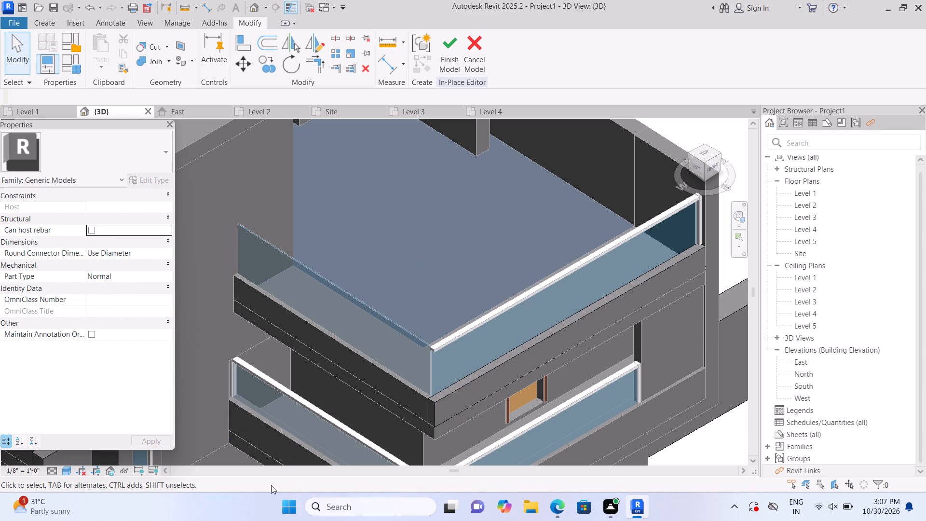
pyautogui.scroll(3, 385, 440)
pyautogui.scroll(2, 427, 408)
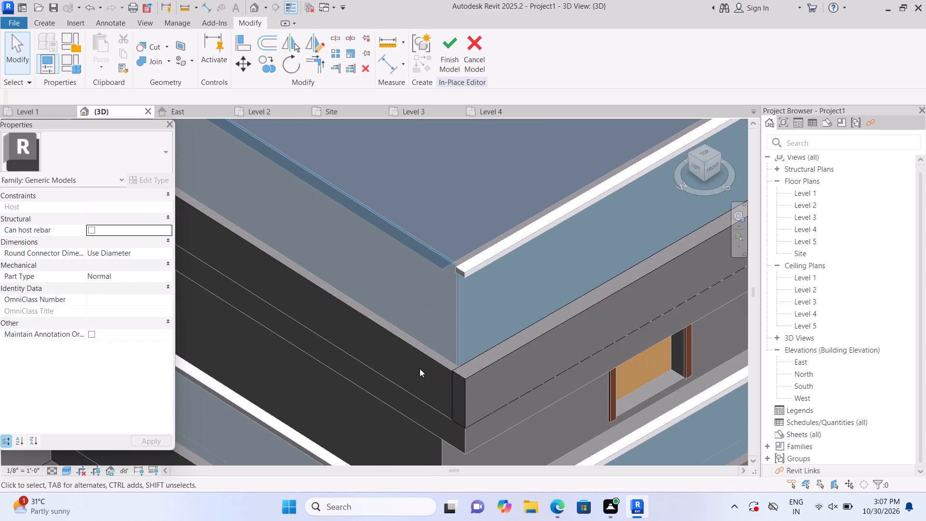
# Finish the in-place boundary wall model and dismiss the save reminder without saving the project.
pyautogui.doubleClick(456, 44)
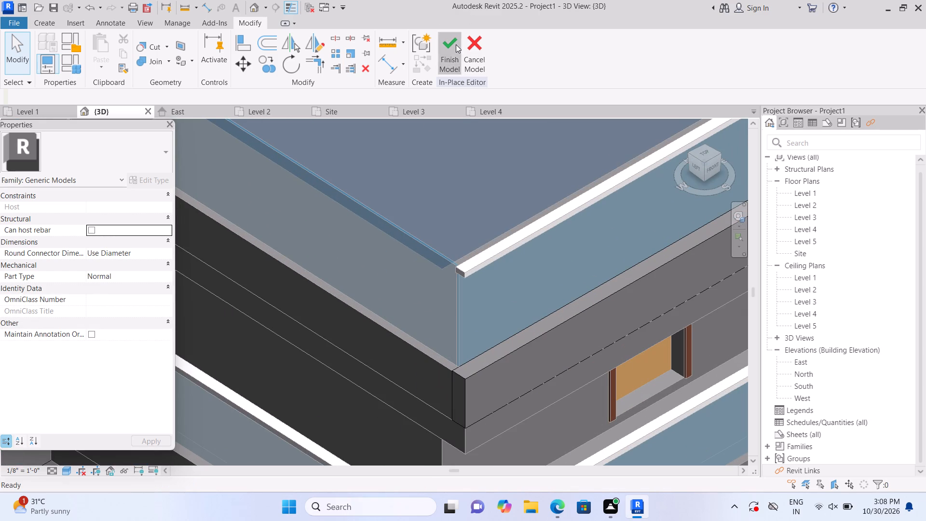
pyautogui.click(556, 152)
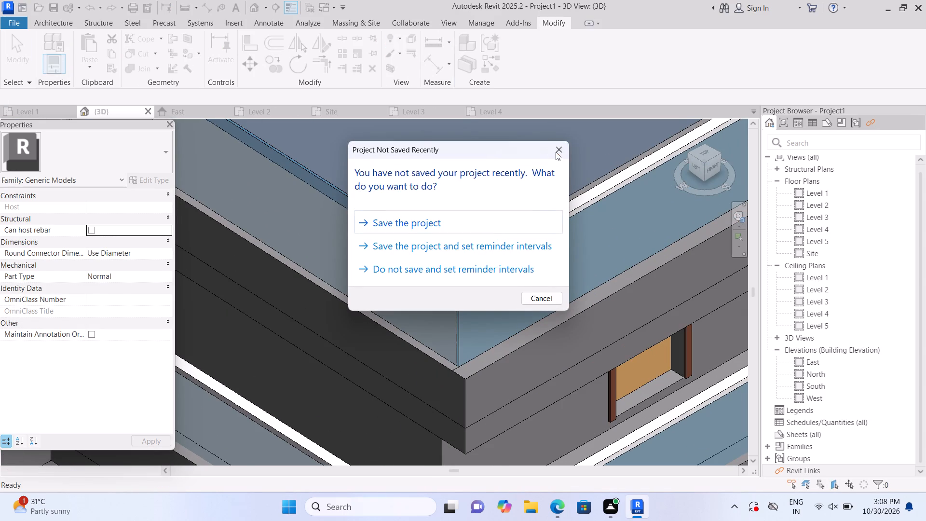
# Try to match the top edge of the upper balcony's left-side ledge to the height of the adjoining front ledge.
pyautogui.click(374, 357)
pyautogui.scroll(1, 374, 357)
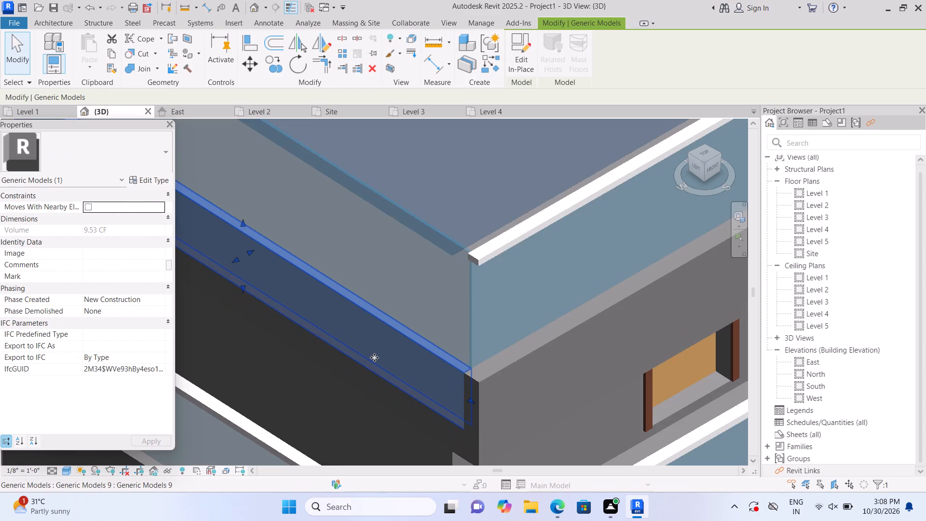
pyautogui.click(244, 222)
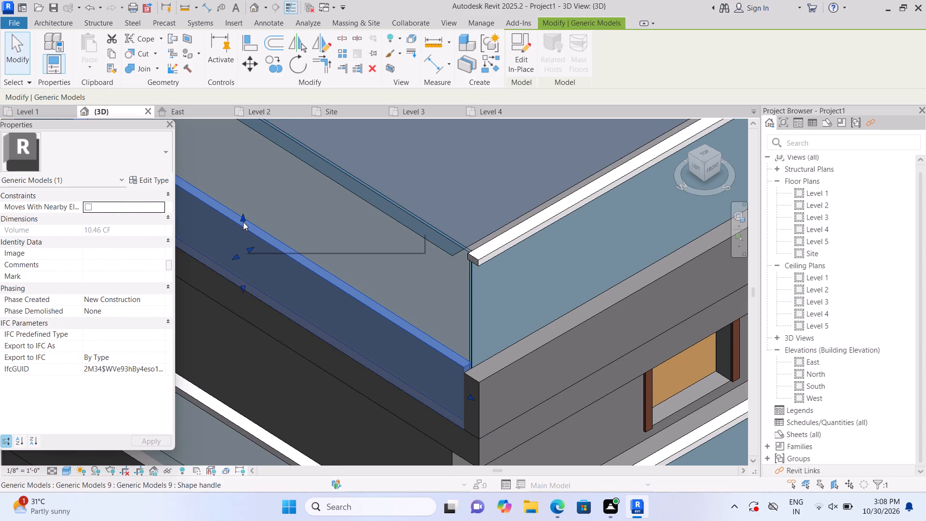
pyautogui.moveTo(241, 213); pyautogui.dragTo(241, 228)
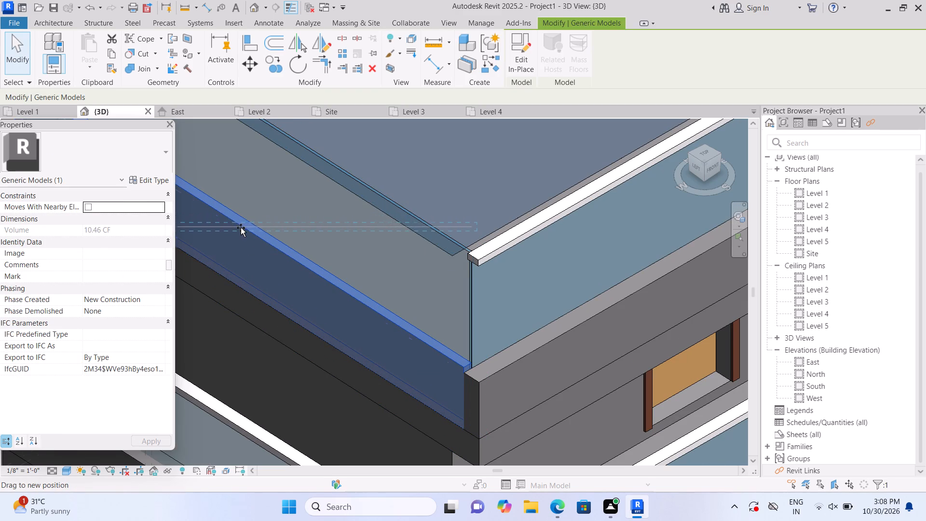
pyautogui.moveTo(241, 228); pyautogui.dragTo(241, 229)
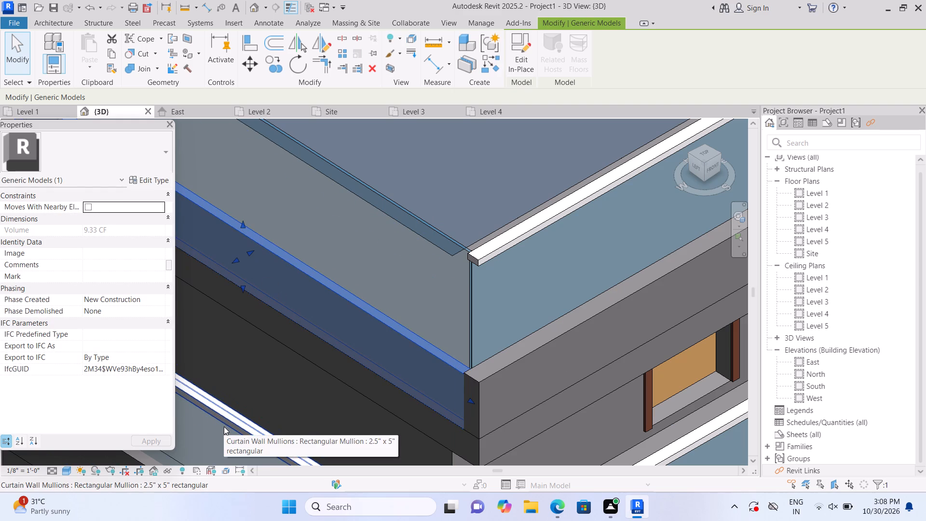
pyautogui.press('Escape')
# Readjust the top edge of the upper balcony's left-side ledge below the glass, and check its height against the front ledge.
pyautogui.keyDown('shift'); pyautogui.moveTo(208, 418); pyautogui.dragTo(236, 422, button='middle'); pyautogui.keyUp('shift')
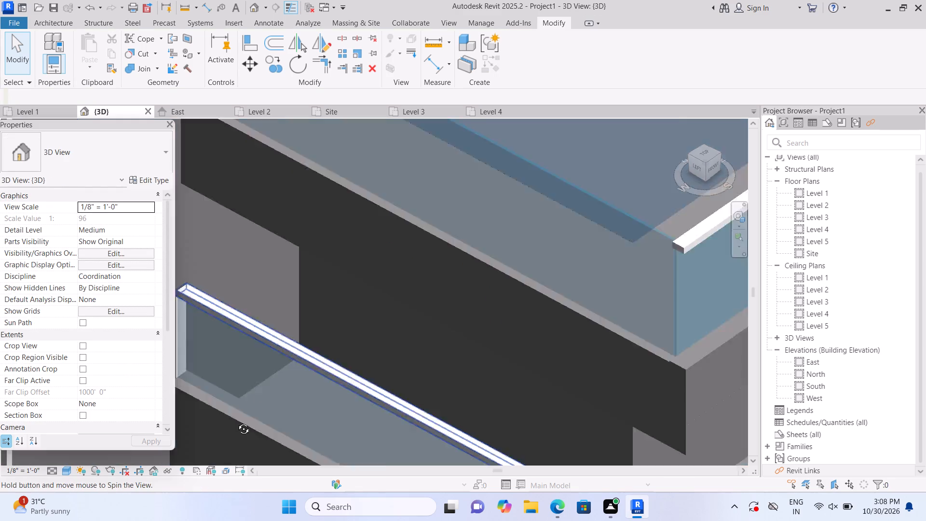
pyautogui.keyDown('shift'); pyautogui.moveTo(236, 422); pyautogui.dragTo(250, 422, button='middle'); pyautogui.keyUp('shift')
pyautogui.scroll(-8, 250, 422)
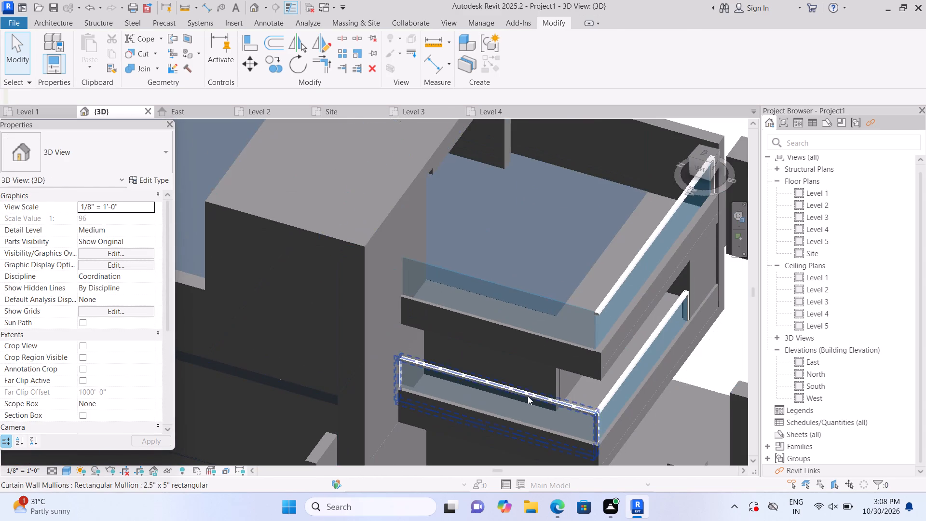
pyautogui.moveTo(519, 409); pyautogui.dragTo(484, 358, button='middle')
pyautogui.scroll(4, 480, 288)
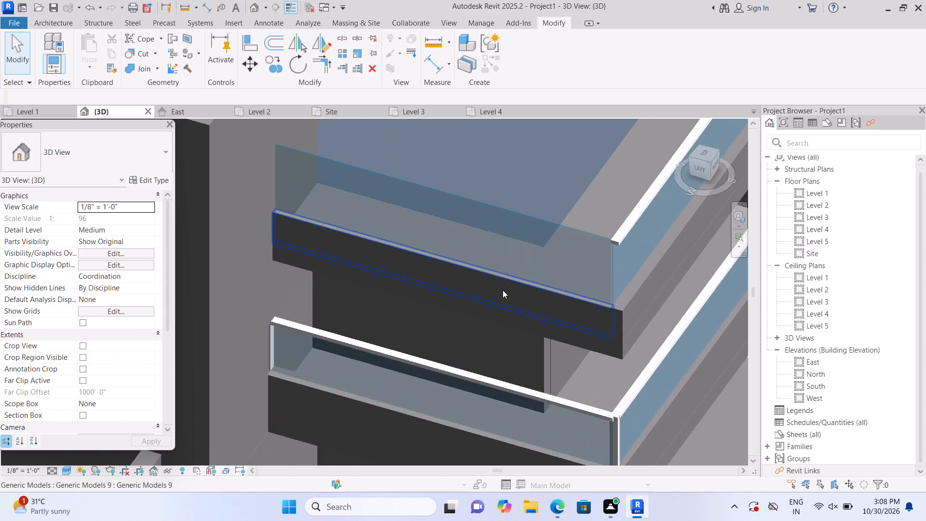
pyautogui.scroll(4, 503, 290)
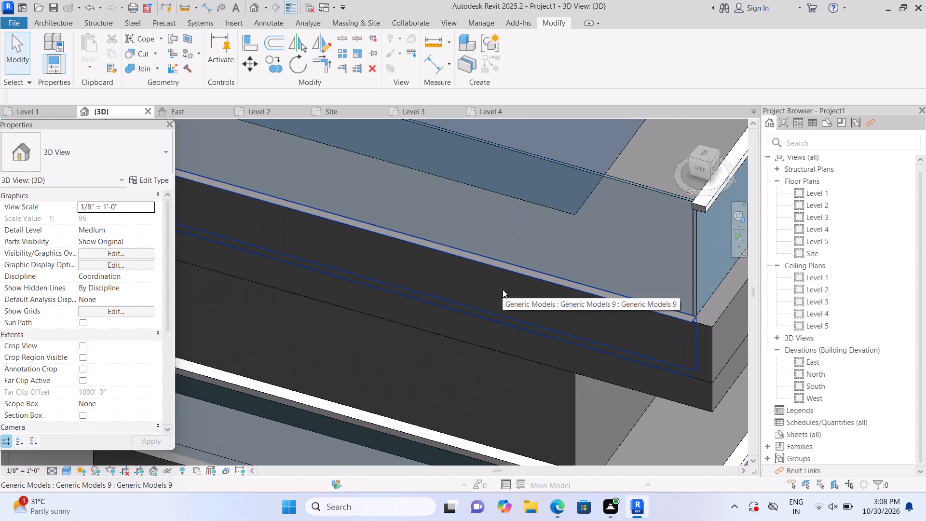
pyautogui.scroll(1, 598, 304)
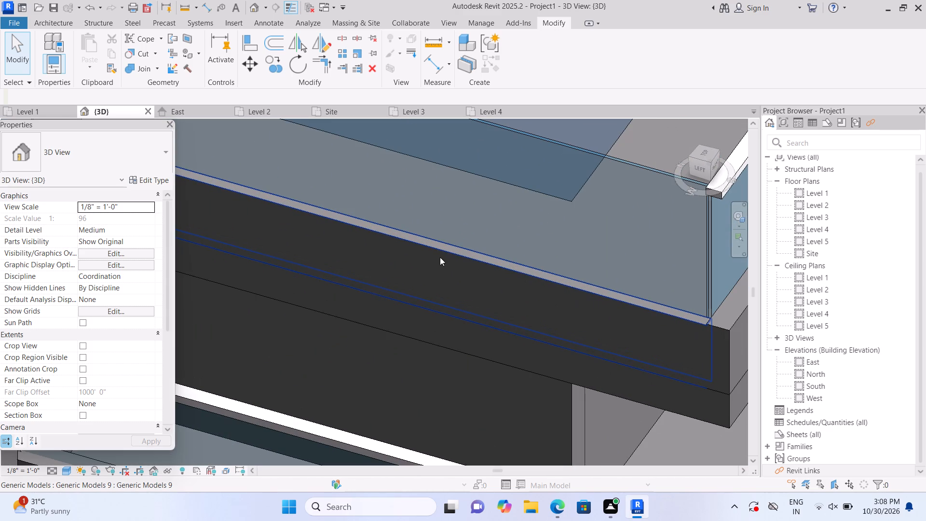
pyautogui.click(500, 272)
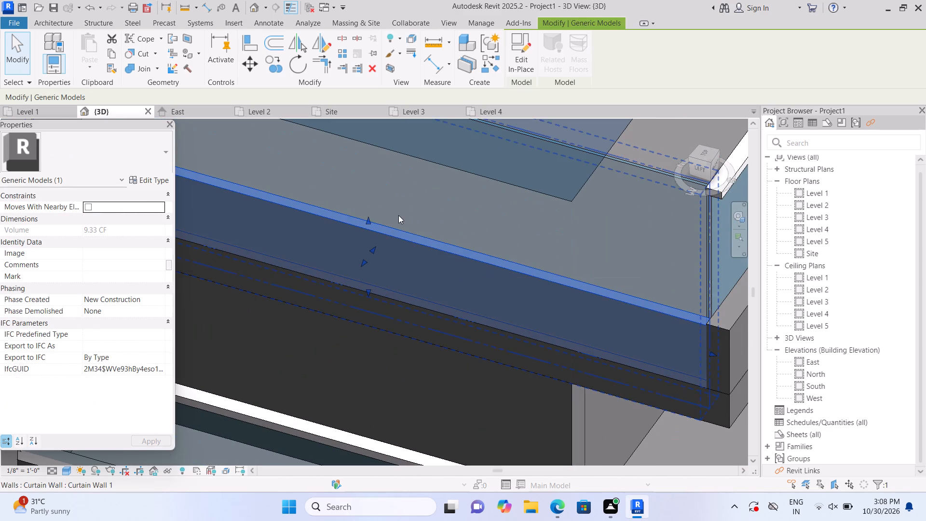
pyautogui.click(367, 221)
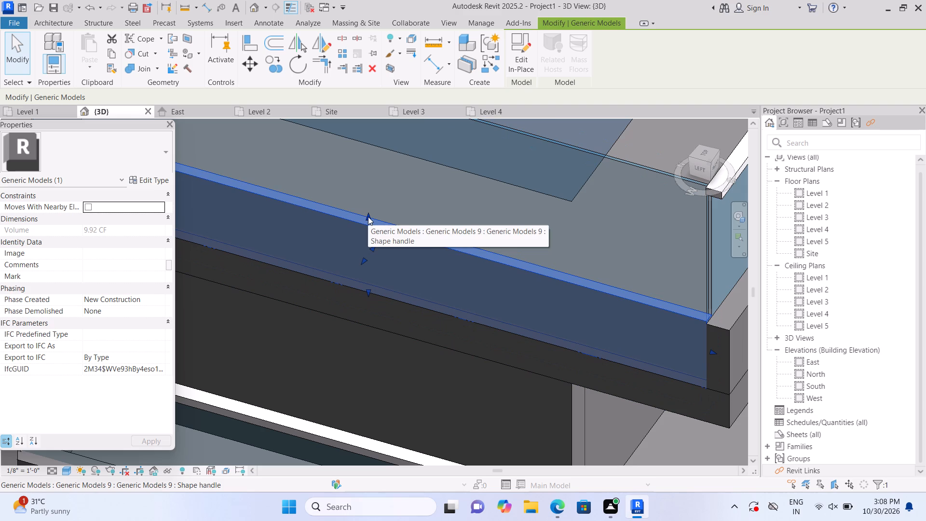
pyautogui.click(368, 217)
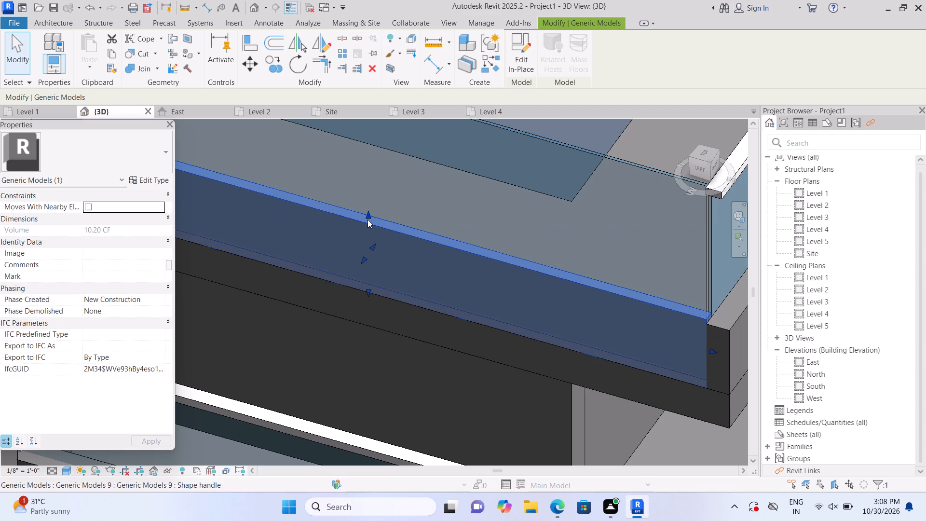
pyautogui.moveTo(368, 213); pyautogui.dragTo(365, 224)
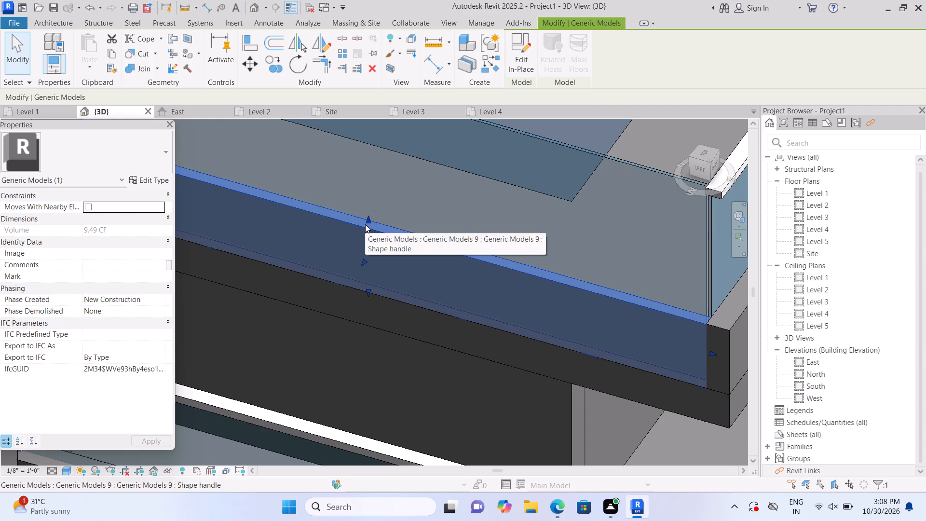
pyautogui.click(369, 217)
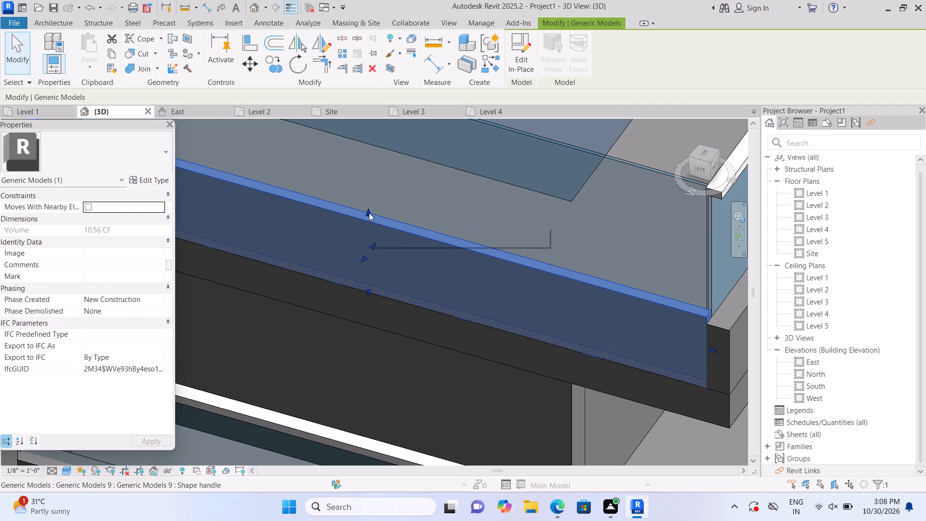
pyautogui.moveTo(368, 209); pyautogui.dragTo(366, 226)
pyautogui.click(368, 221)
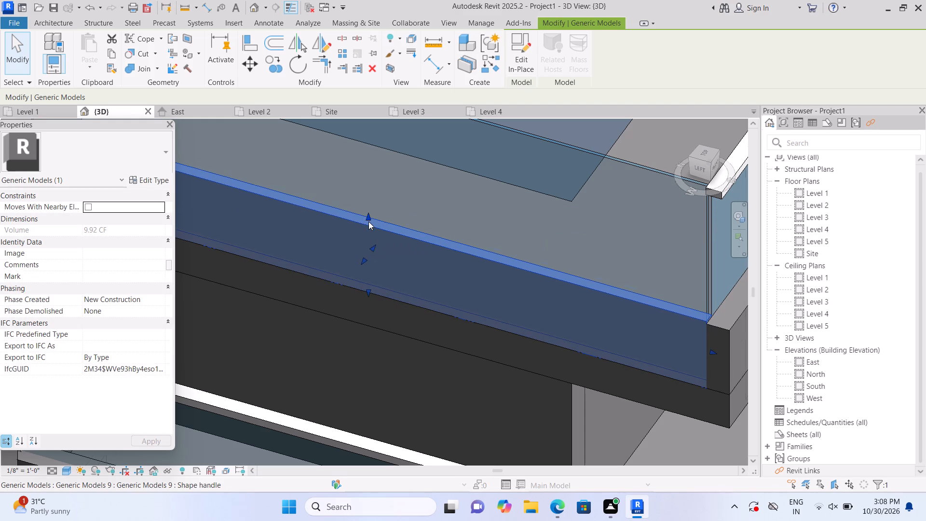
pyautogui.scroll(4, 714, 335)
pyautogui.scroll(-4, 718, 324)
pyautogui.moveTo(700, 314); pyautogui.dragTo(542, 334, button='middle')
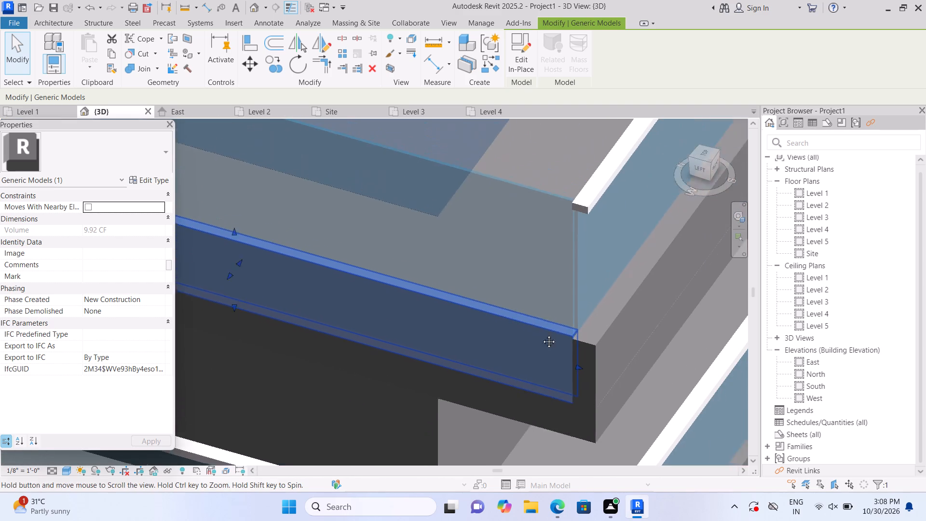
pyautogui.moveTo(542, 334); pyautogui.dragTo(536, 335, button='middle')
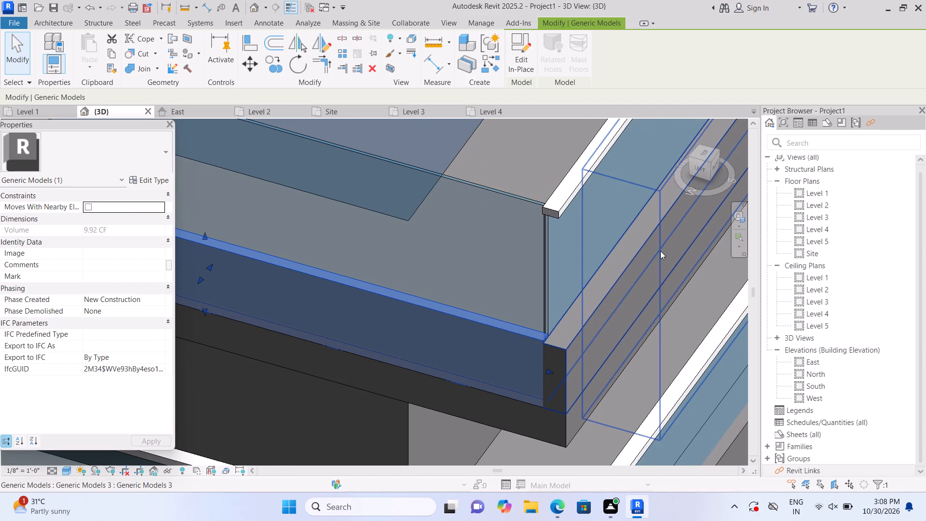
pyautogui.scroll(1, 660, 251)
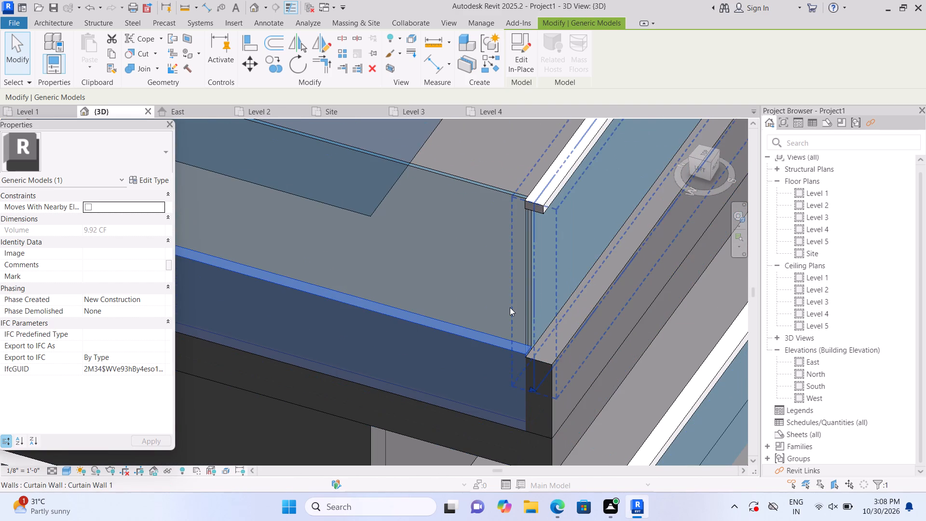
pyautogui.press('Escape')
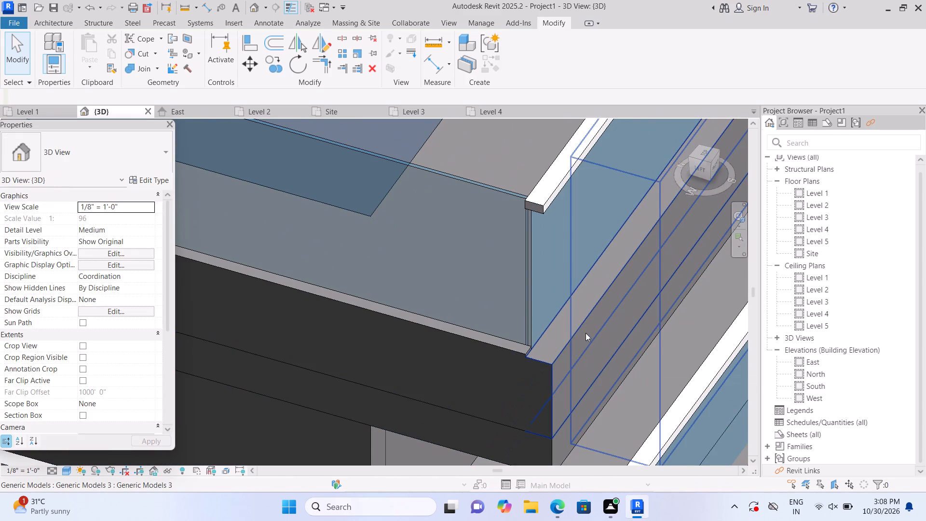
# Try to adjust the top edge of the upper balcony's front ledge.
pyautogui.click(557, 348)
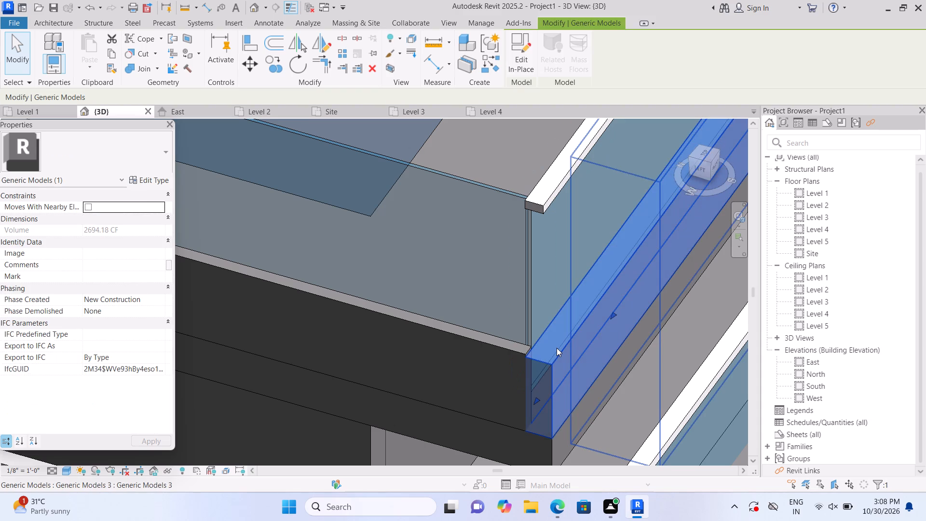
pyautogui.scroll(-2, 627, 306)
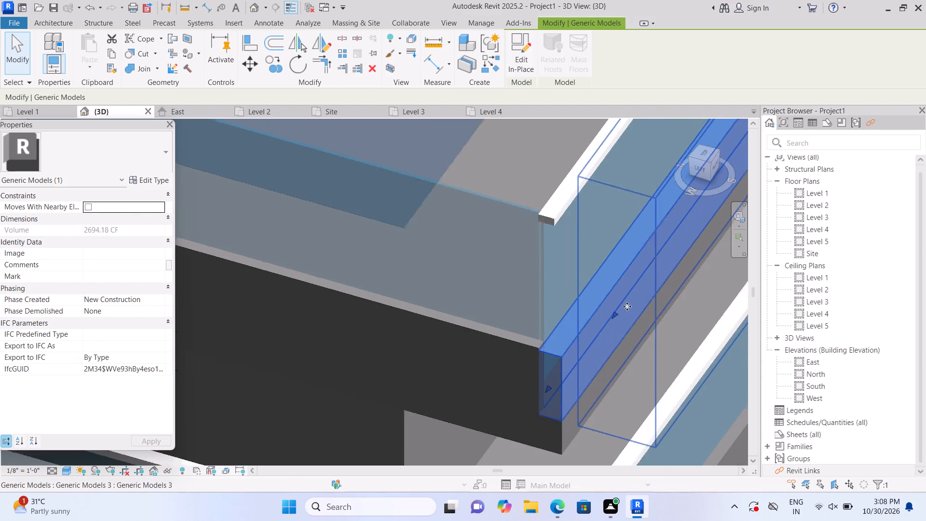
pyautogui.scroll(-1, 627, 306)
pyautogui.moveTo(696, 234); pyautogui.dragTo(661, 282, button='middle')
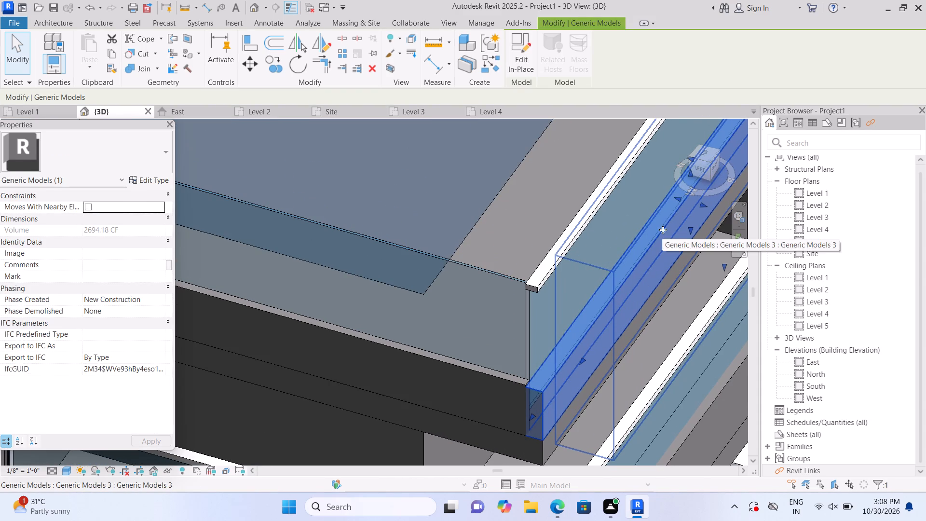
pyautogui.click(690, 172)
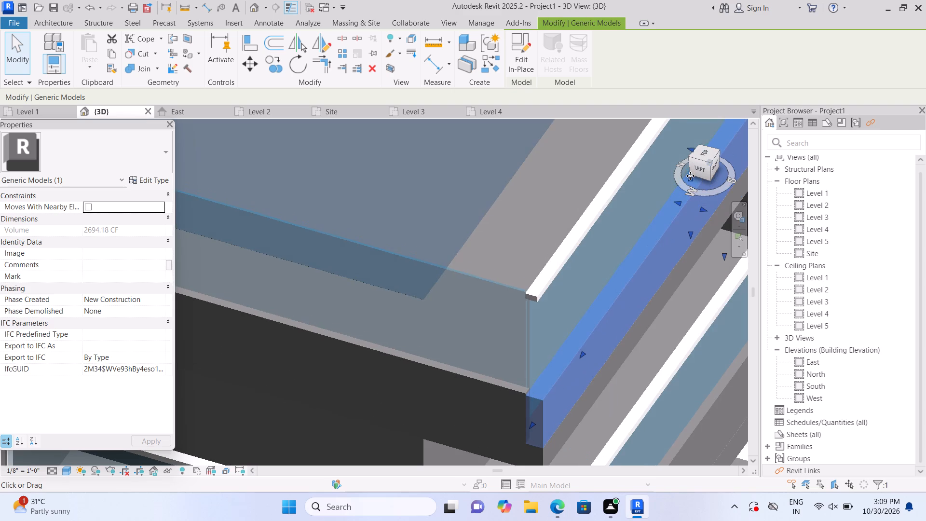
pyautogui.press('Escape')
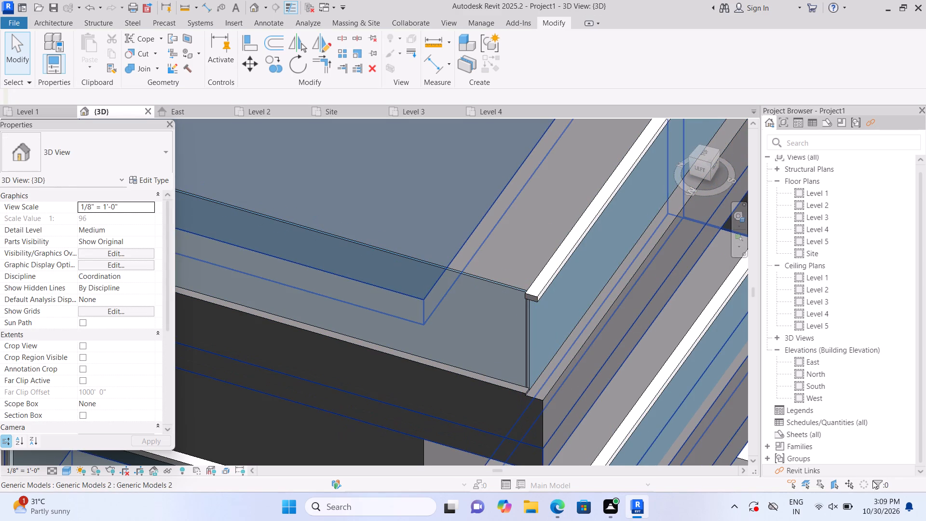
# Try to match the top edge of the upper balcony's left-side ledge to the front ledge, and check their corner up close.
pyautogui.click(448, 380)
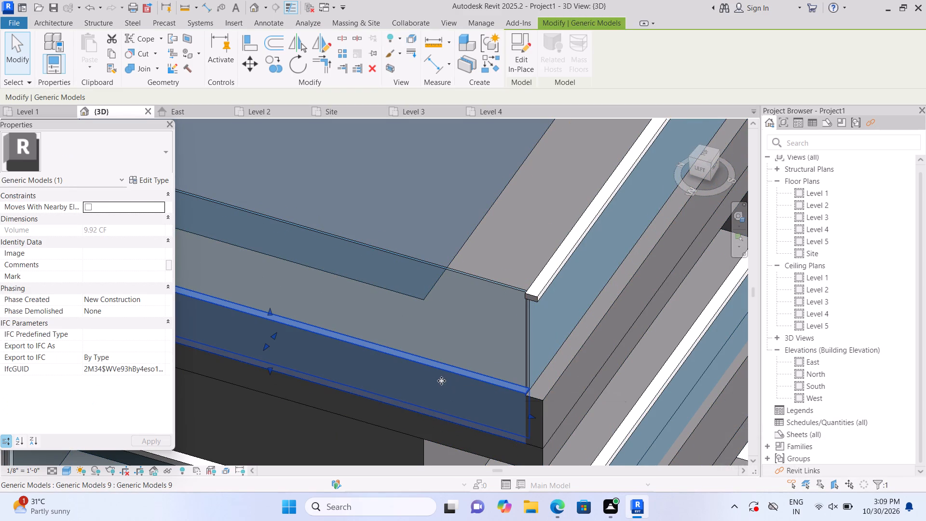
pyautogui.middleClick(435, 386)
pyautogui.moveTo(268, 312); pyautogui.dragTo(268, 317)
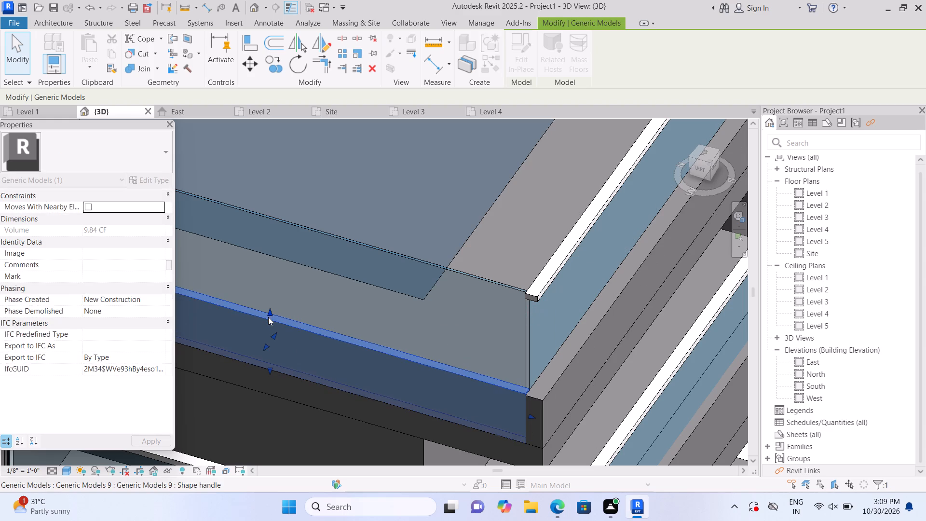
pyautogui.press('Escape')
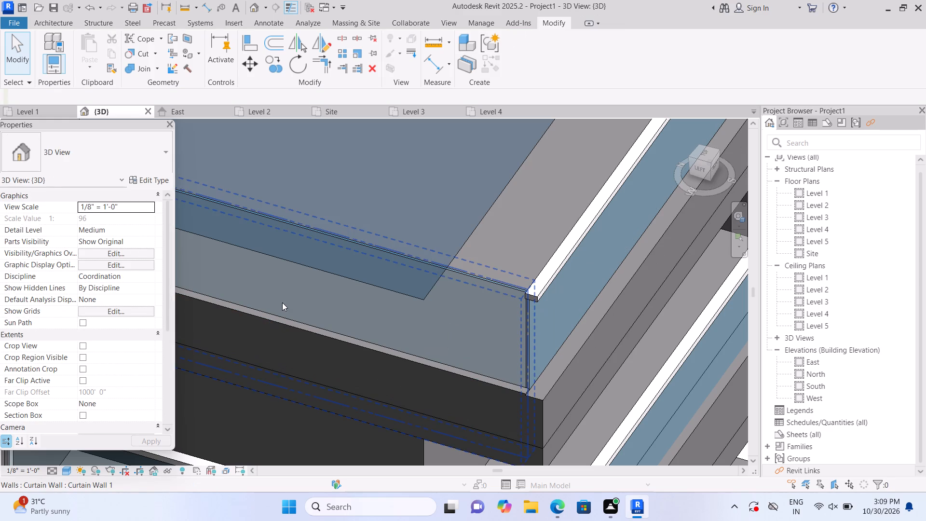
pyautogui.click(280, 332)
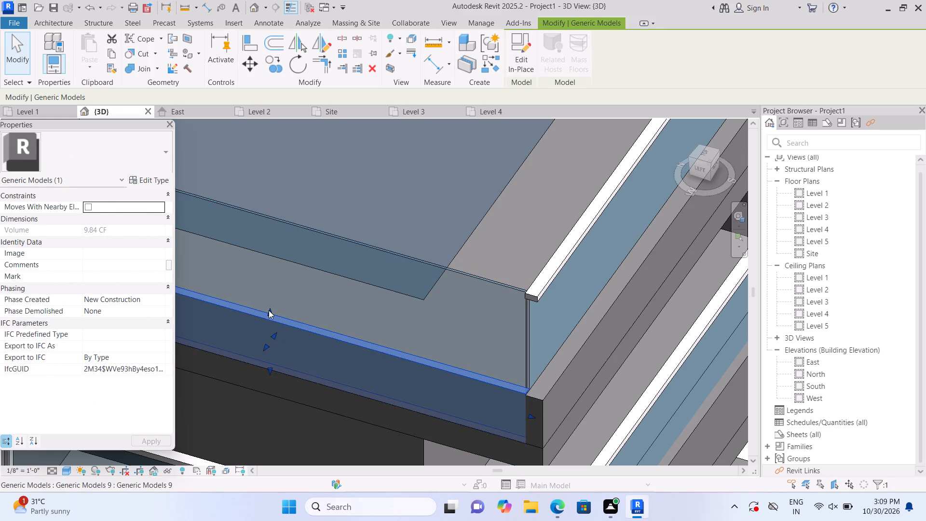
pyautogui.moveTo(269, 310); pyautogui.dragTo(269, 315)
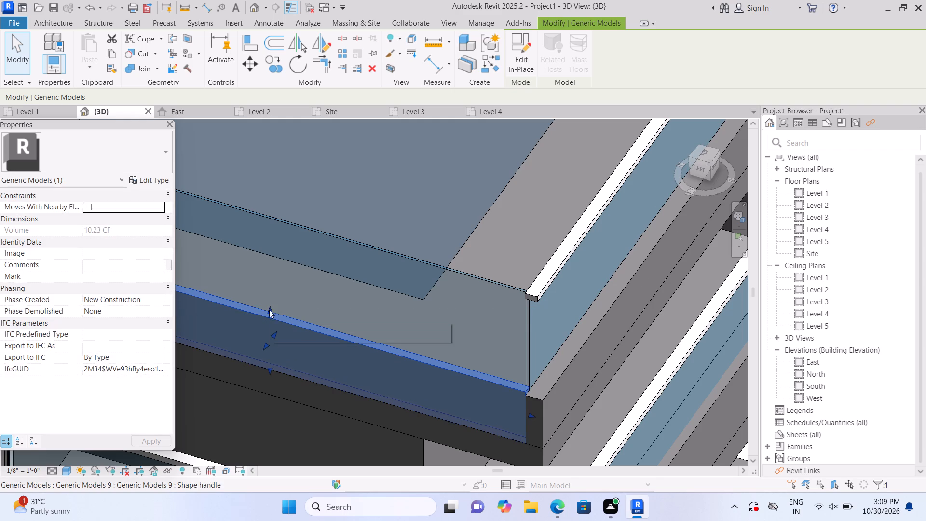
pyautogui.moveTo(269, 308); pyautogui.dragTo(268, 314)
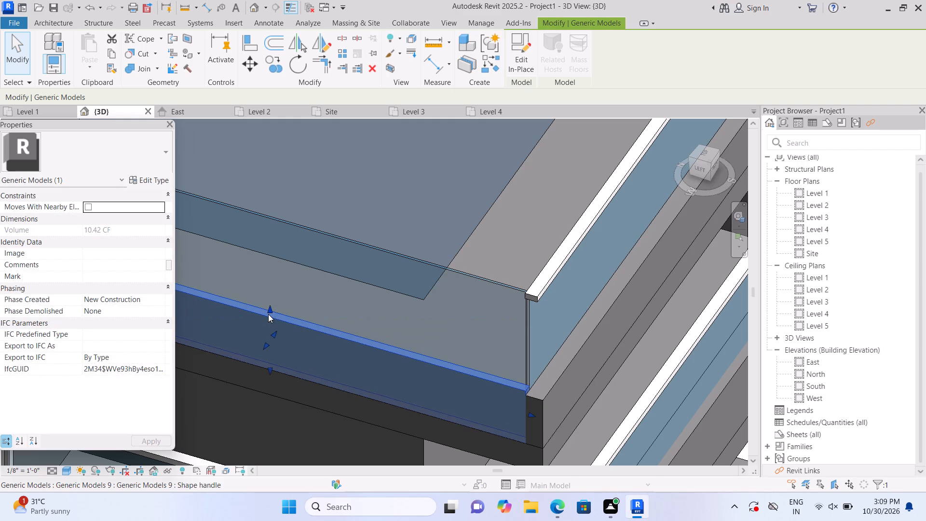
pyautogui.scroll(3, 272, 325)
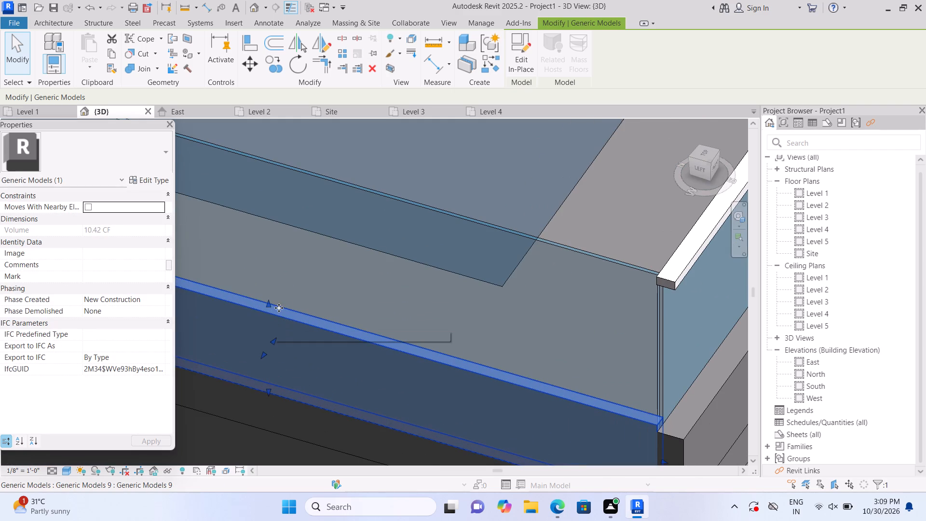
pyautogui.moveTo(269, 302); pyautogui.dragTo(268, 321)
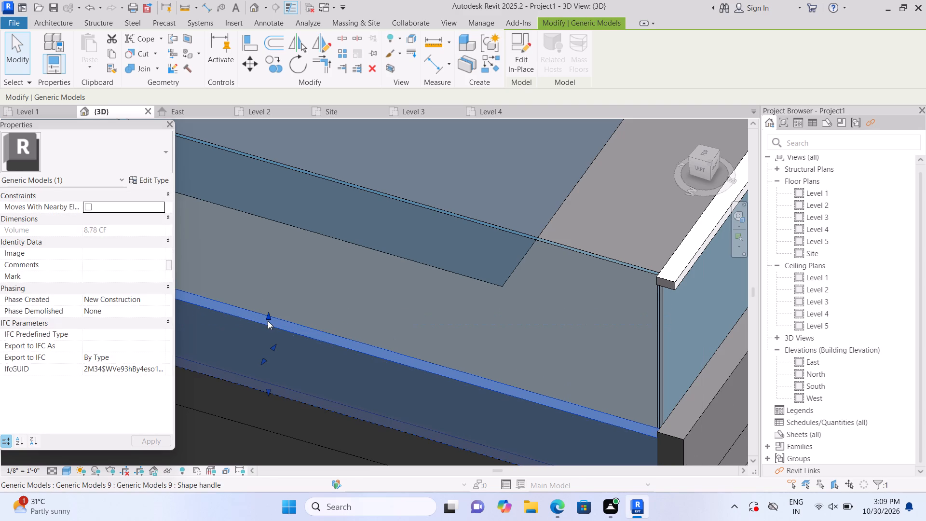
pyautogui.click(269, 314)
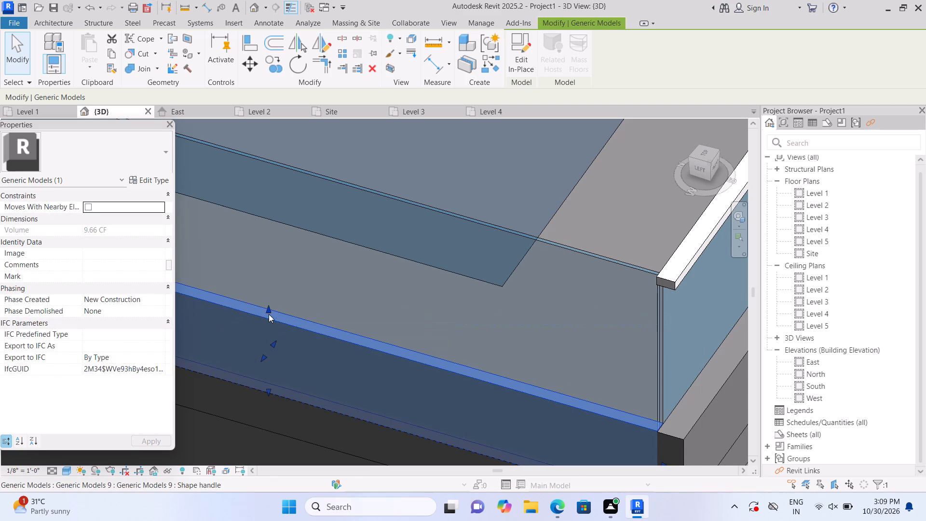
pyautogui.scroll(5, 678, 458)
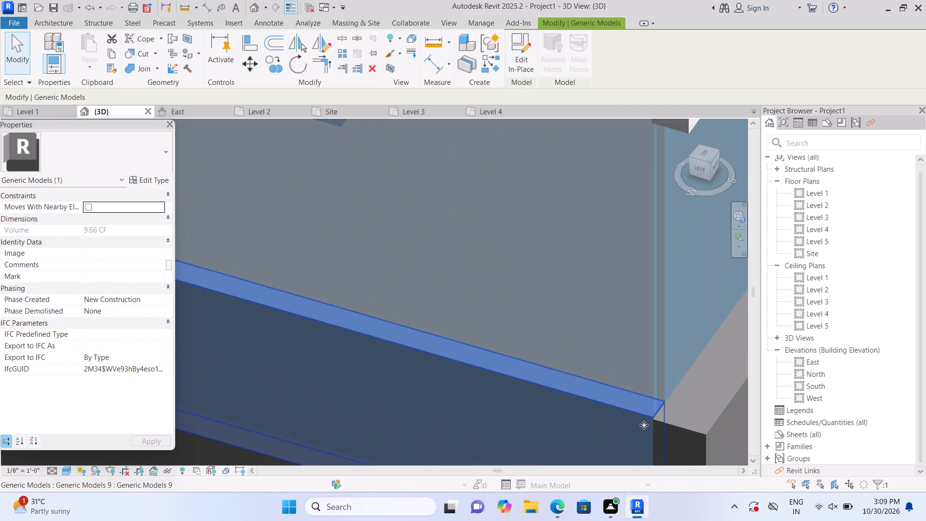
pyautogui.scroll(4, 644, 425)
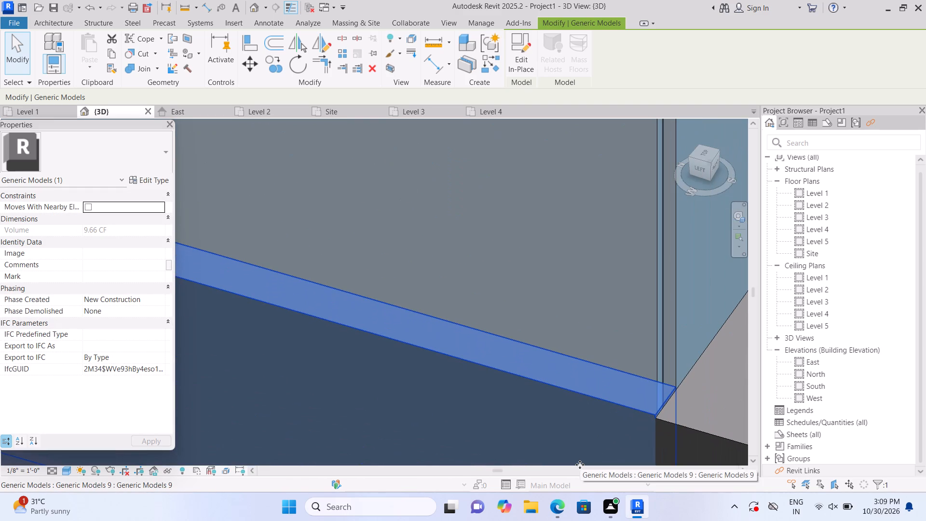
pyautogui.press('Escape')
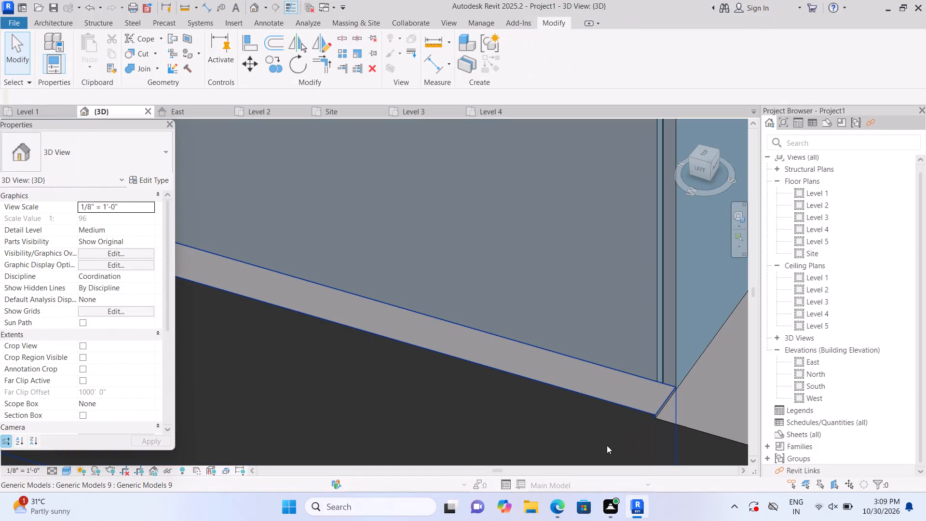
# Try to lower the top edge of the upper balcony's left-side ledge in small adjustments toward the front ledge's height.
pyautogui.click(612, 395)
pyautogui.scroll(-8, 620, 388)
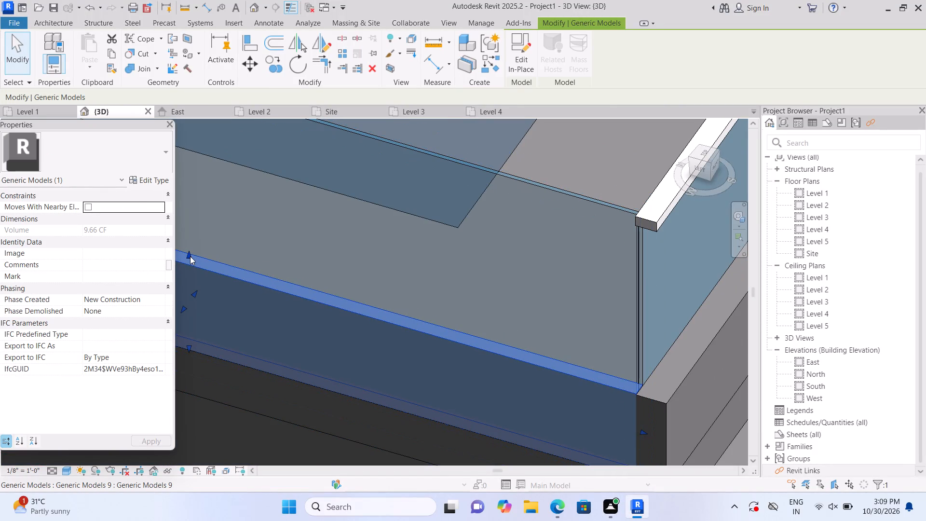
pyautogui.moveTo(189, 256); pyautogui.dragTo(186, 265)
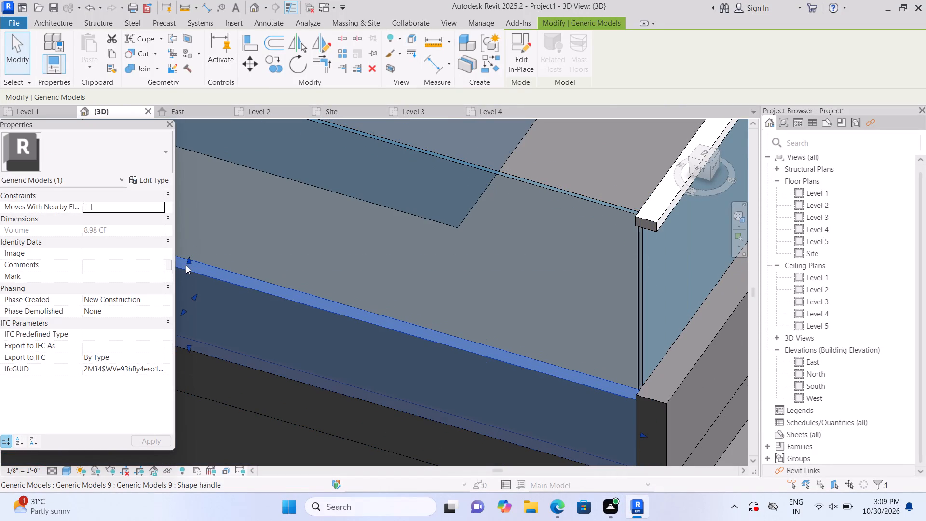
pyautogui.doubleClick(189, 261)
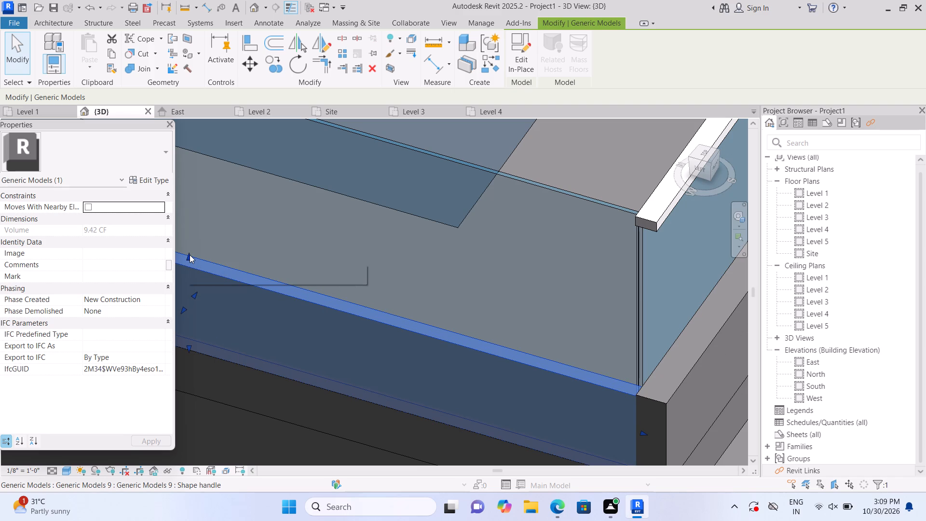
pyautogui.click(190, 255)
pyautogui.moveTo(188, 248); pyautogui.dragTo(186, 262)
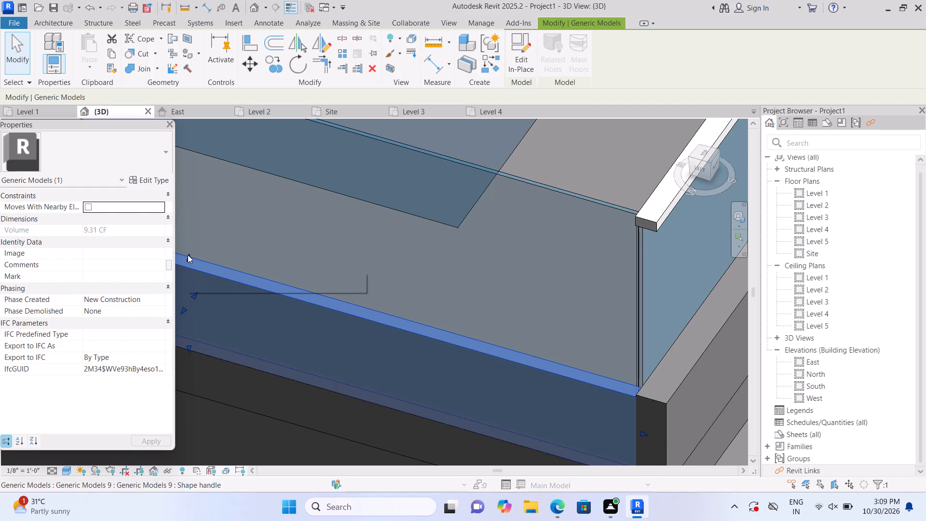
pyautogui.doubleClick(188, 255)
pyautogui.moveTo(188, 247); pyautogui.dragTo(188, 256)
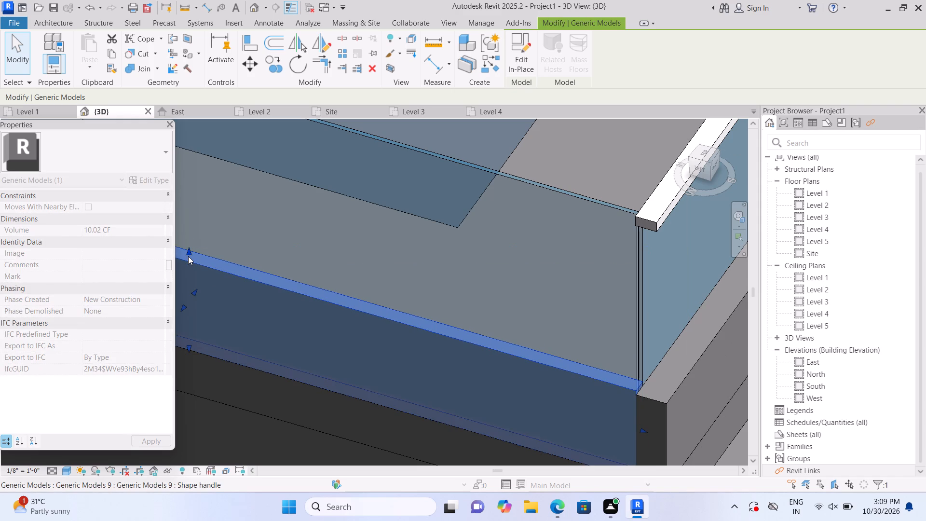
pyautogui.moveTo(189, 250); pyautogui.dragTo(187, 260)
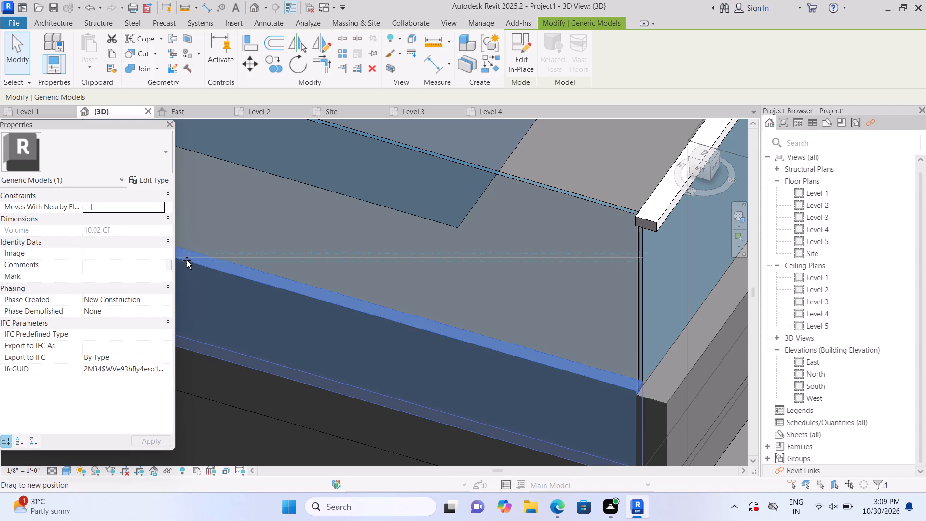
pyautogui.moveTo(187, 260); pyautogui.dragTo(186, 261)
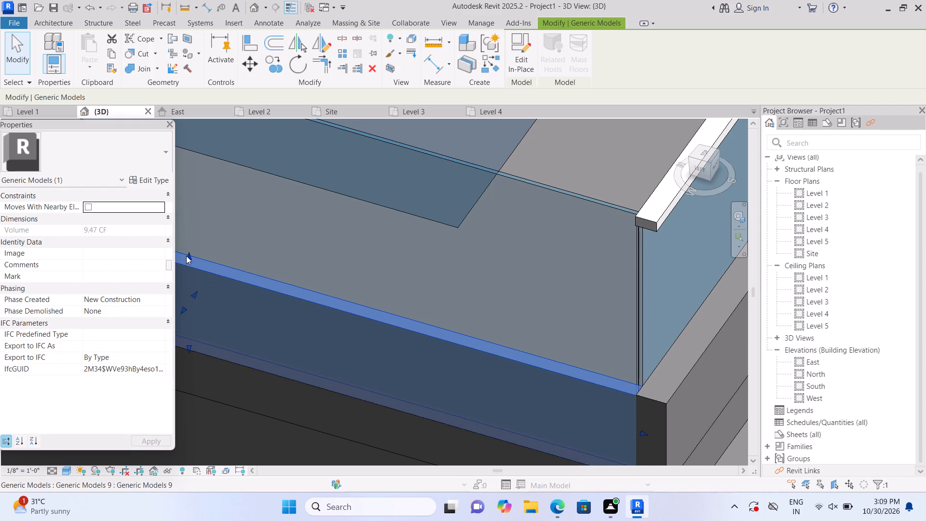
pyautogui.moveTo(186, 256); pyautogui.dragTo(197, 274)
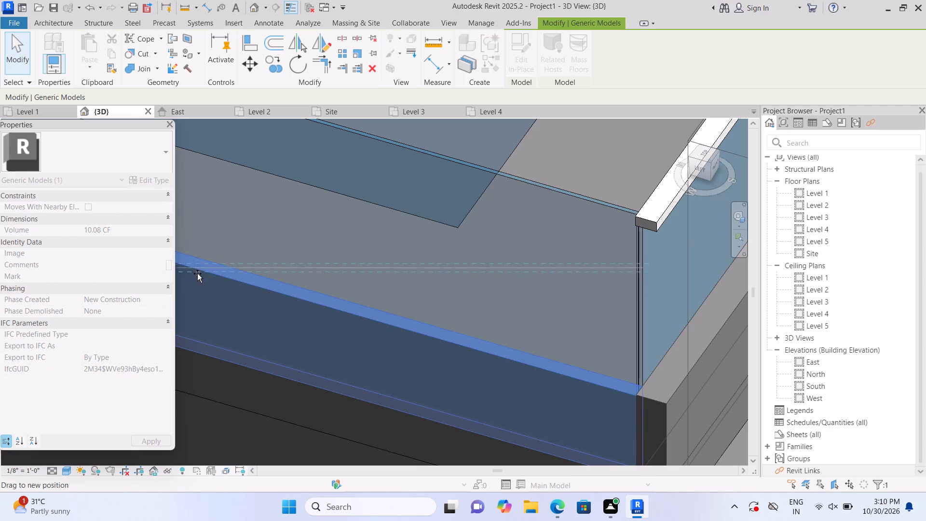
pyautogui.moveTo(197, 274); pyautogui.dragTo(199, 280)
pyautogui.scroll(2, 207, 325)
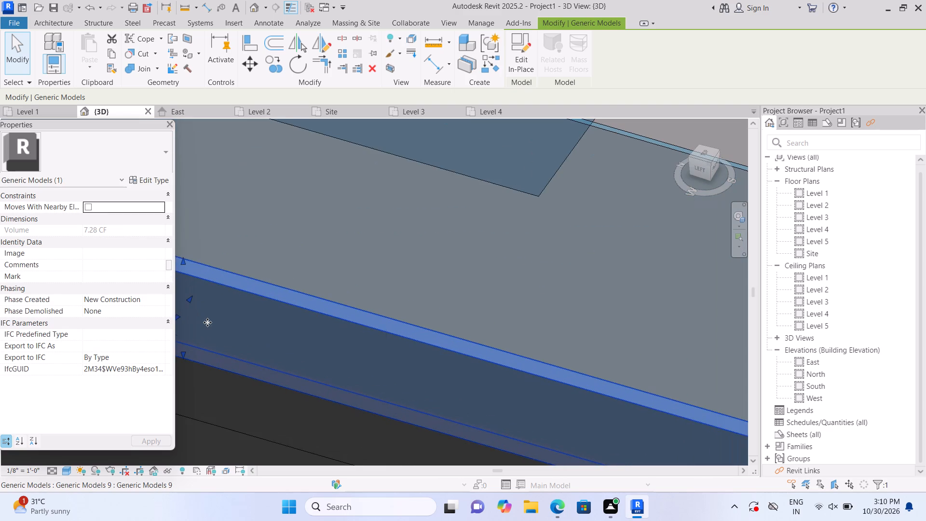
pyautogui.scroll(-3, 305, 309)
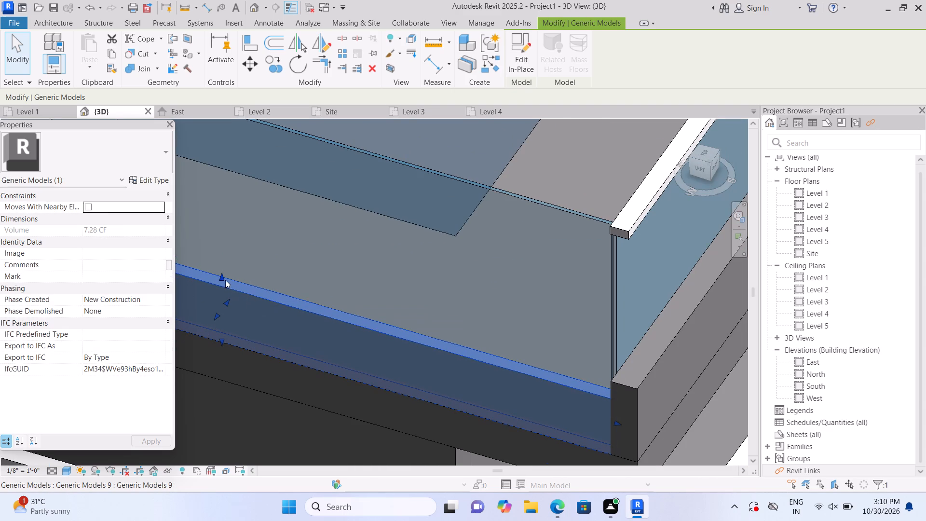
# Raise the top edge of the upper balcony's left-side ledge toward the front ledge's height below the glass, and check the shared corner.
pyautogui.moveTo(220, 276); pyautogui.dragTo(226, 271)
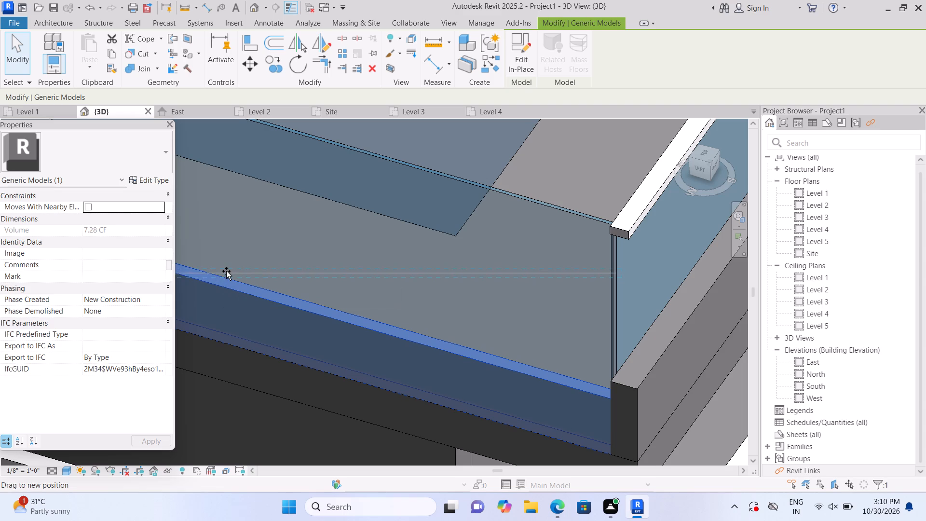
pyautogui.moveTo(226, 271); pyautogui.dragTo(230, 268)
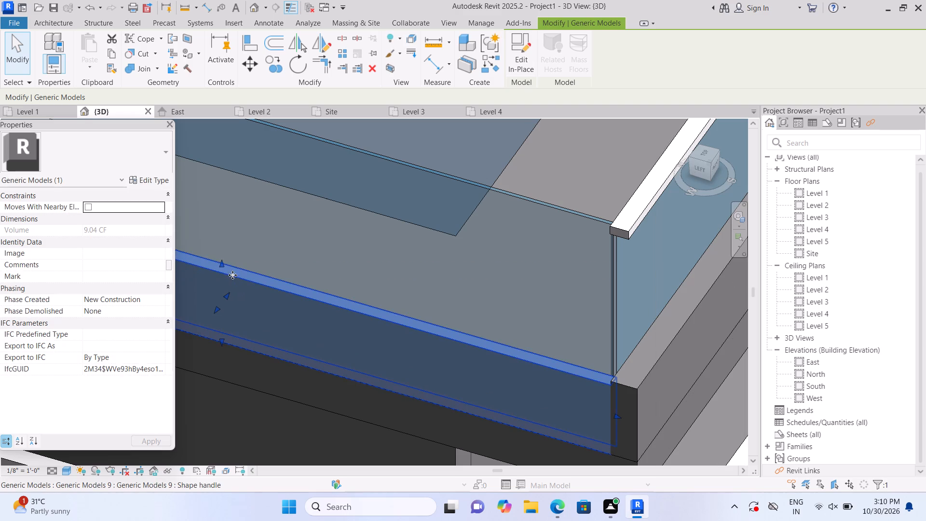
pyautogui.click(220, 263)
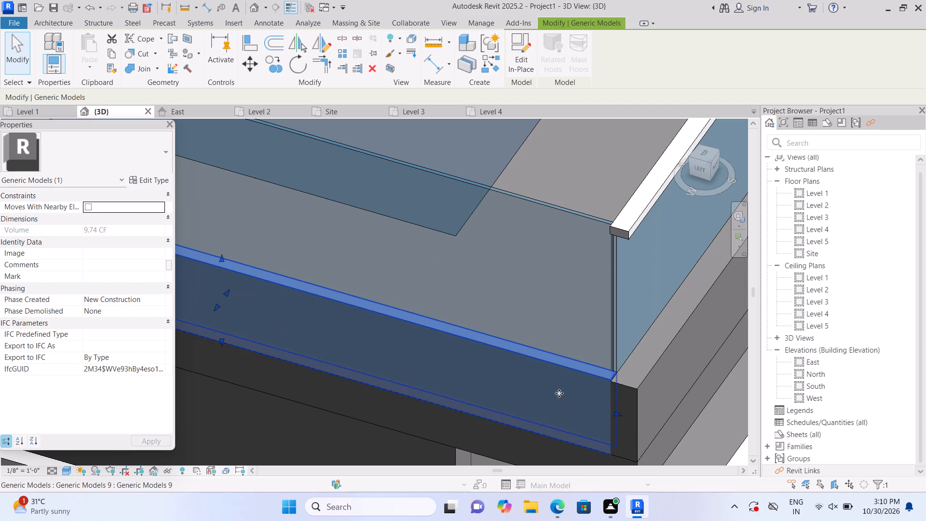
pyautogui.press('Escape')
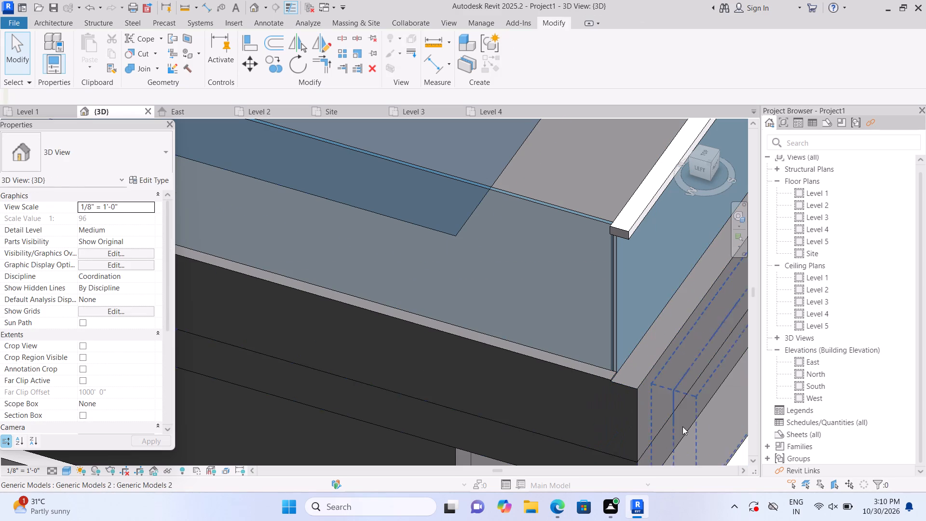
pyautogui.scroll(11, 663, 400)
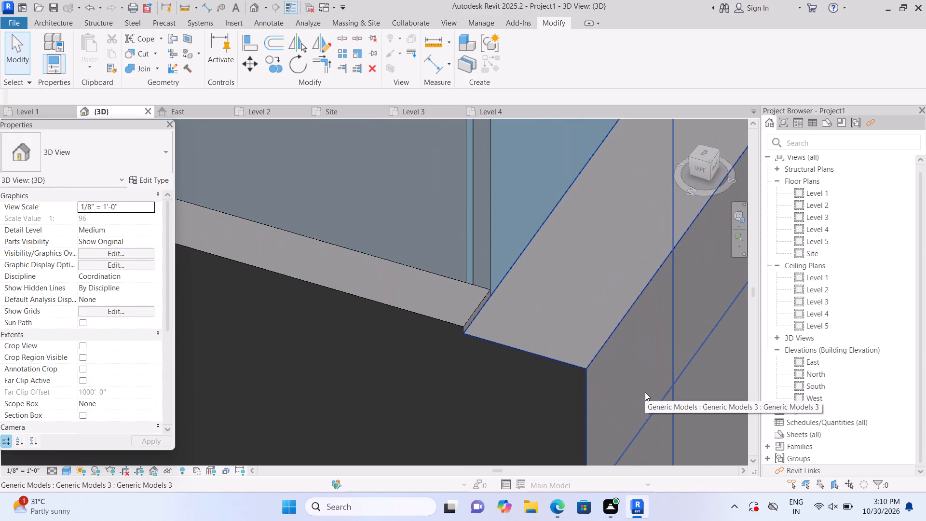
pyautogui.scroll(-18, 642, 394)
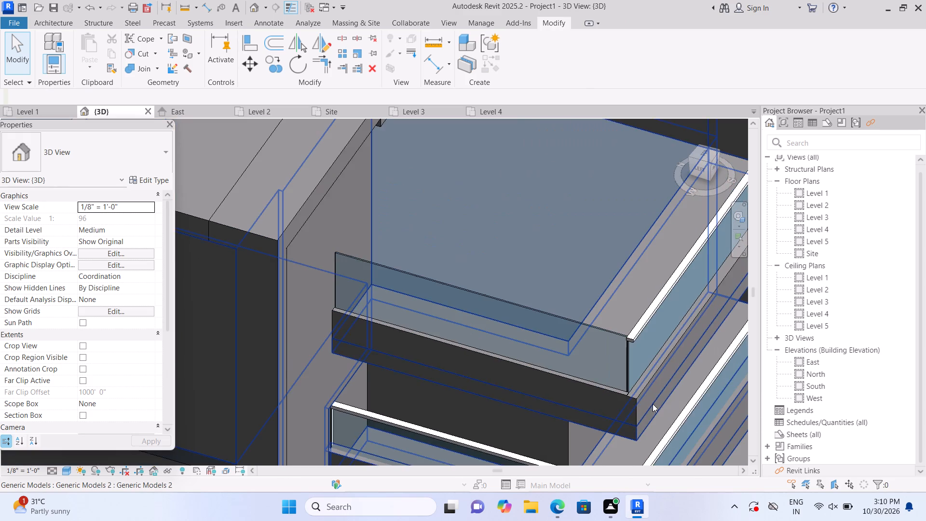
pyautogui.moveTo(652, 404); pyautogui.dragTo(476, 412, button='middle')
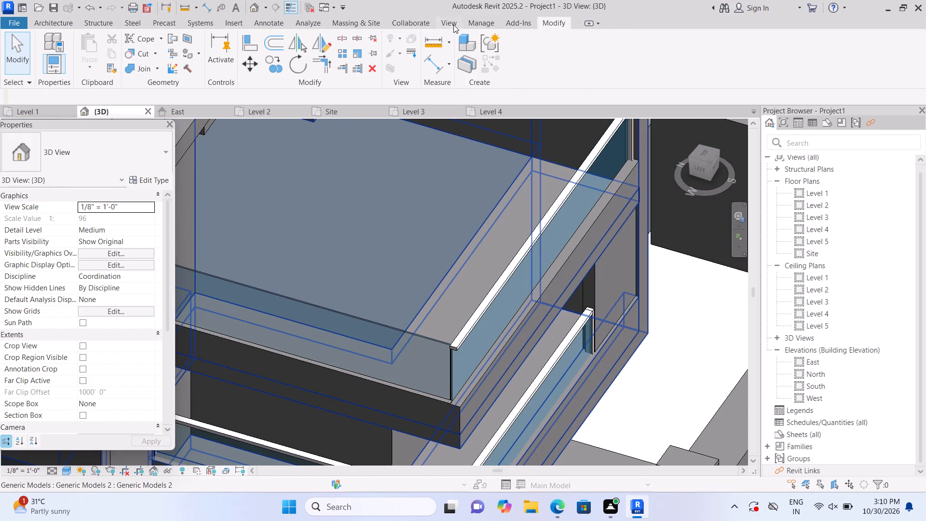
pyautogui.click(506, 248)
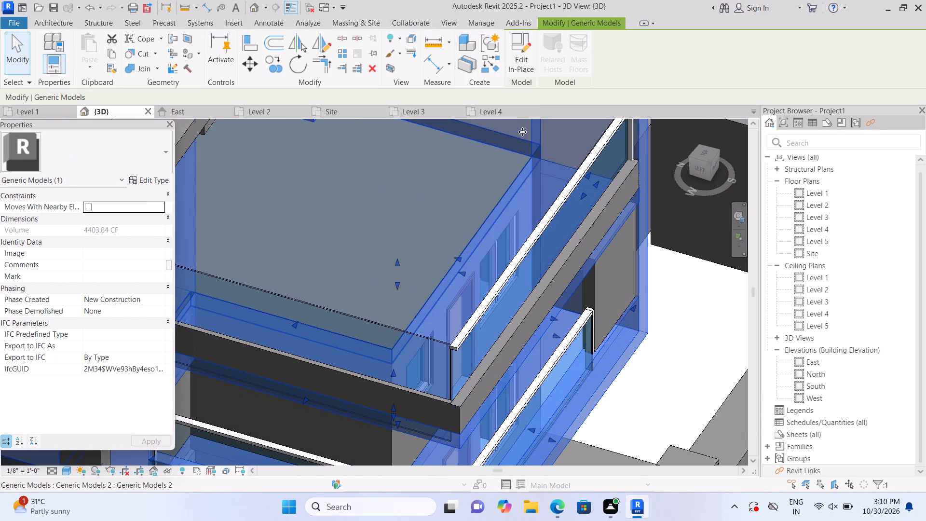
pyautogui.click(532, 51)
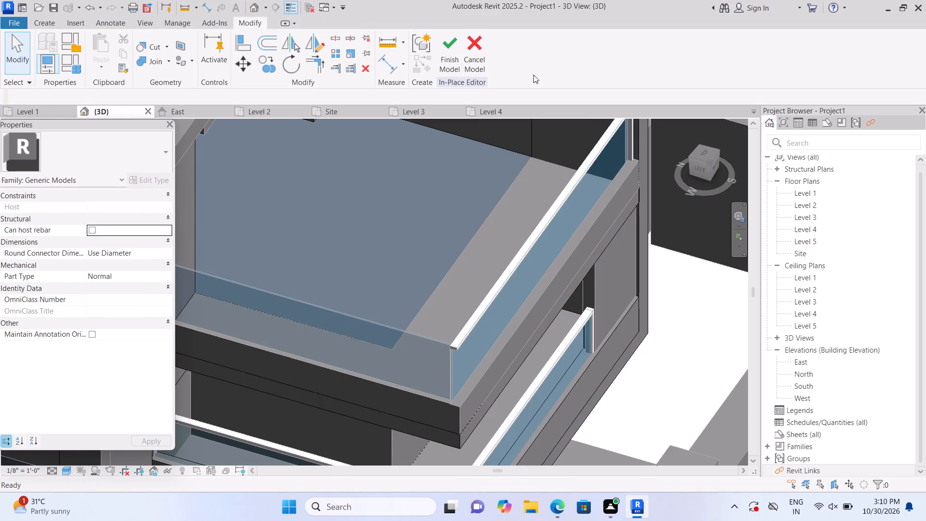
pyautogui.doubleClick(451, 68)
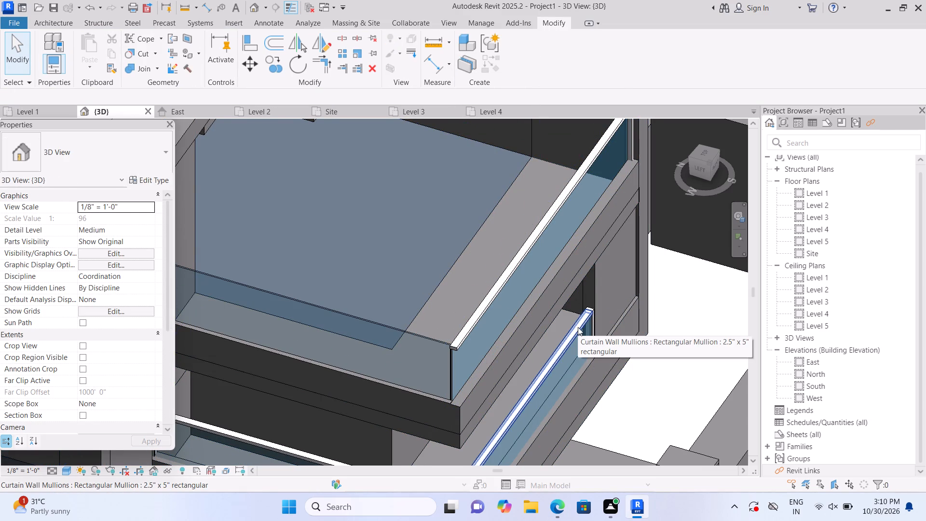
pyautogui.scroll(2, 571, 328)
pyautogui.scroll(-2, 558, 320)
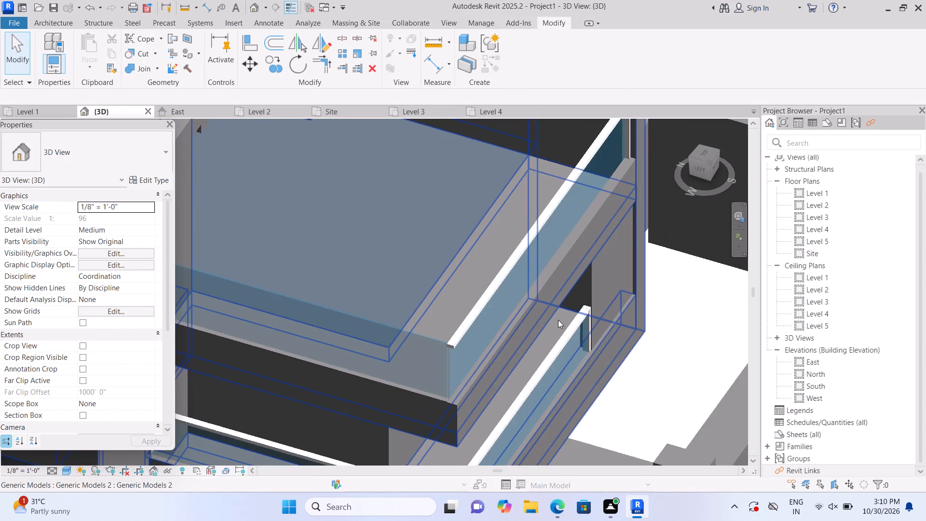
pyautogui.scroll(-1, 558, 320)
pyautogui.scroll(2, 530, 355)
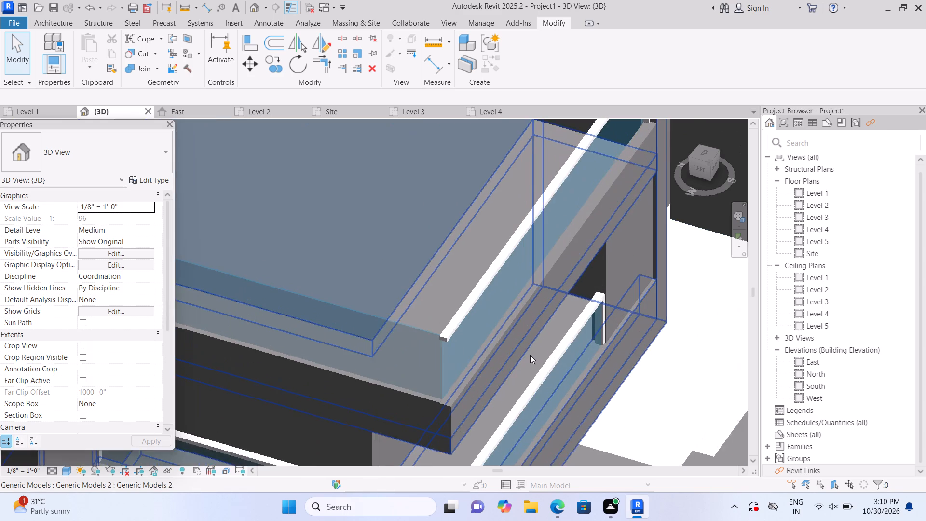
# Adjust the top edge of the upper balcony's front ledge in small moves to match the side ledge's height below the glass railing.
pyautogui.scroll(2, 530, 355)
pyautogui.click(509, 327)
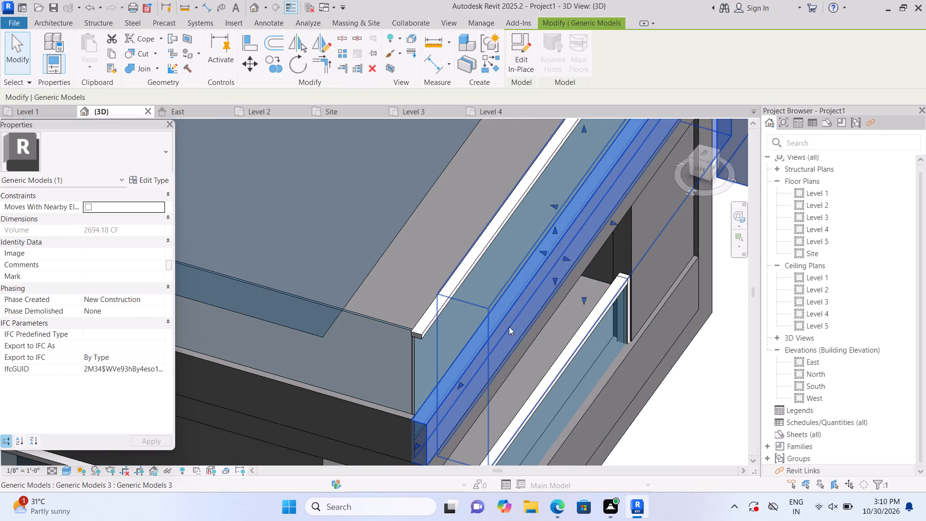
pyautogui.click(555, 230)
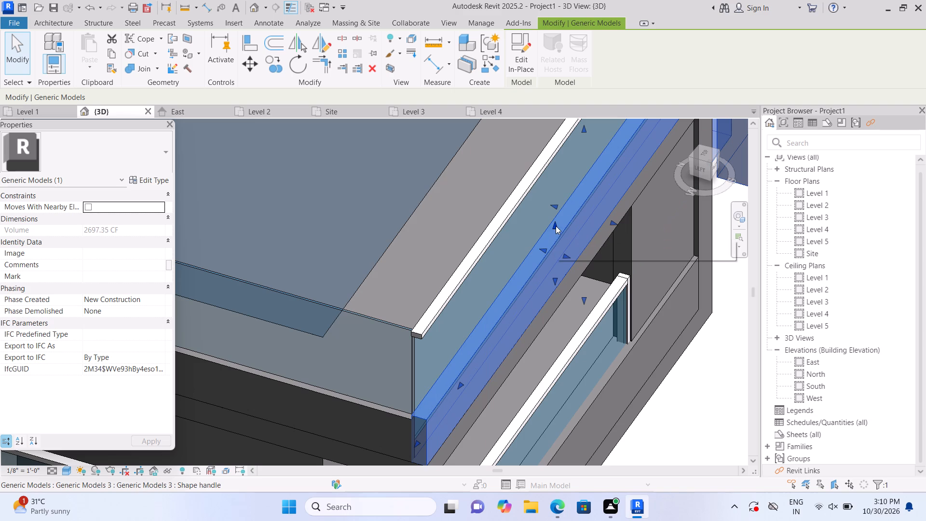
pyautogui.moveTo(555, 226); pyautogui.dragTo(549, 256)
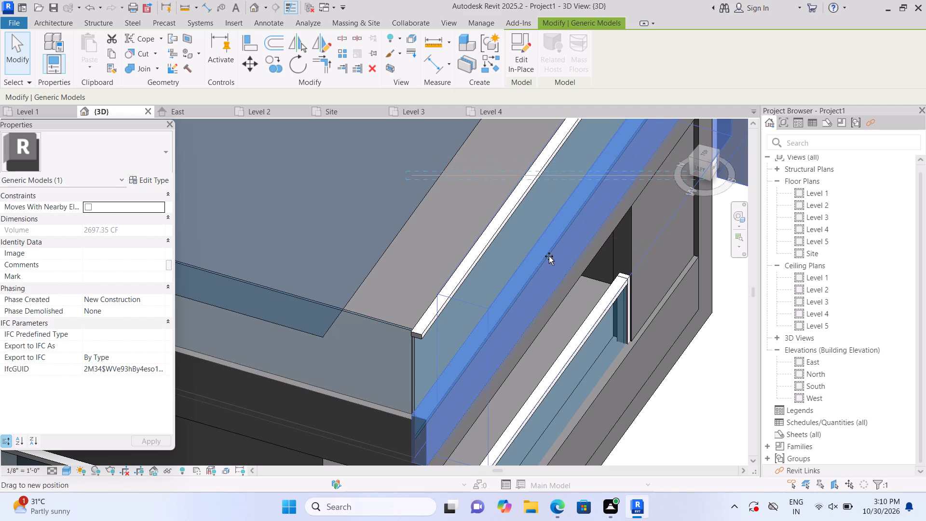
pyautogui.moveTo(549, 256); pyautogui.dragTo(548, 257)
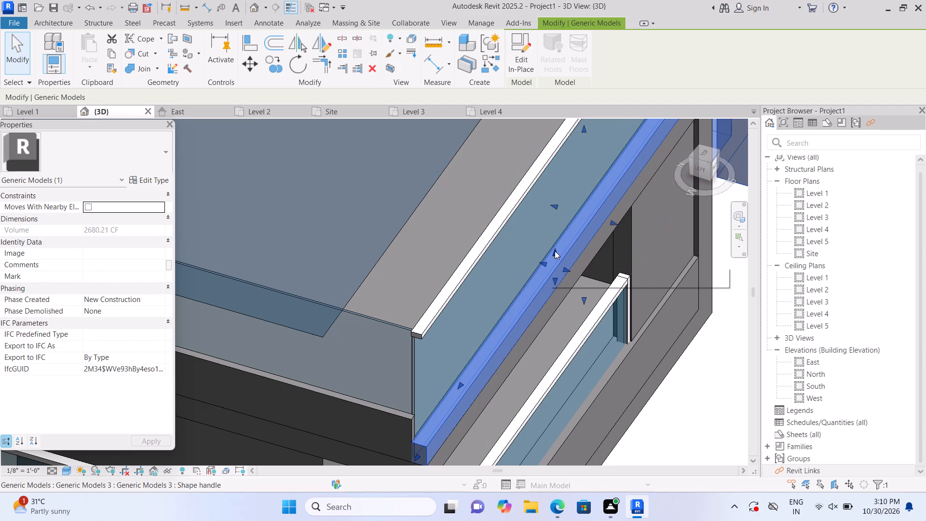
pyautogui.click(554, 251)
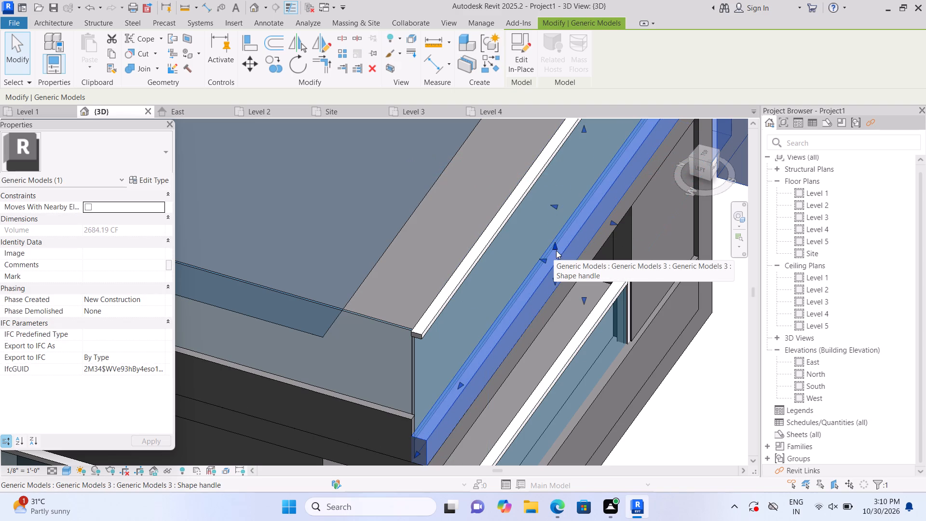
pyautogui.moveTo(558, 247); pyautogui.dragTo(561, 237)
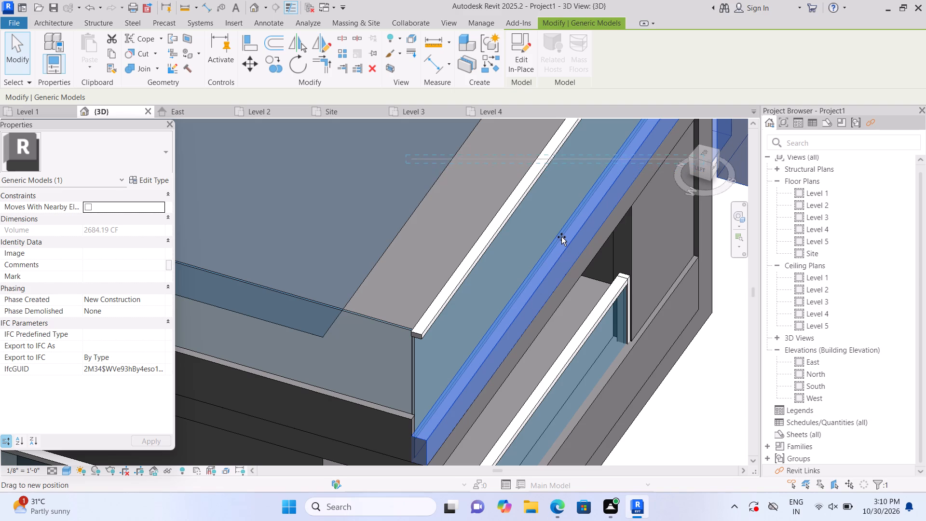
pyautogui.moveTo(561, 237); pyautogui.dragTo(562, 233)
pyautogui.scroll(1, 598, 316)
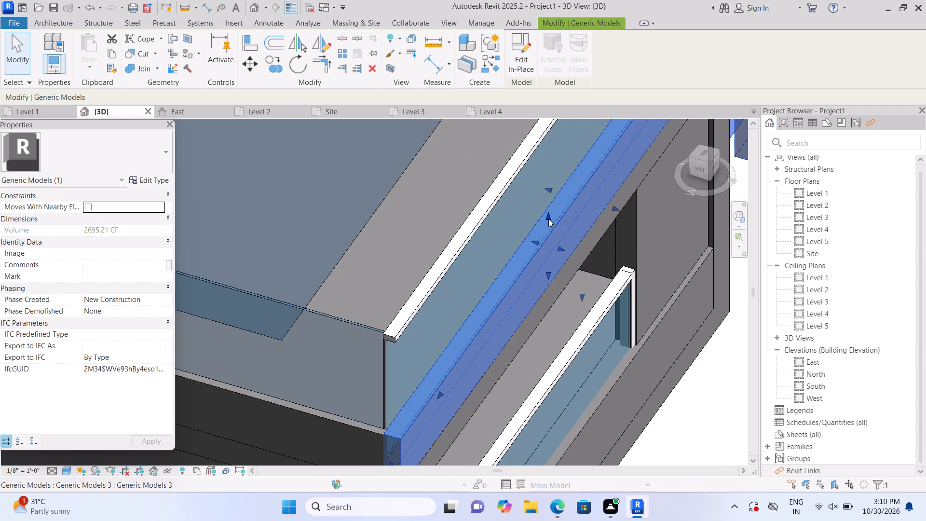
pyautogui.moveTo(548, 215); pyautogui.dragTo(548, 226)
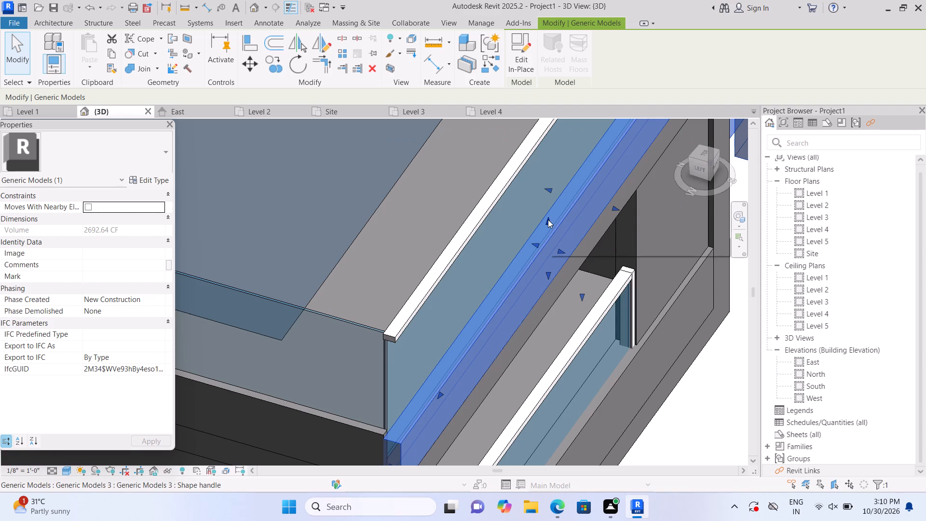
pyautogui.click(548, 219)
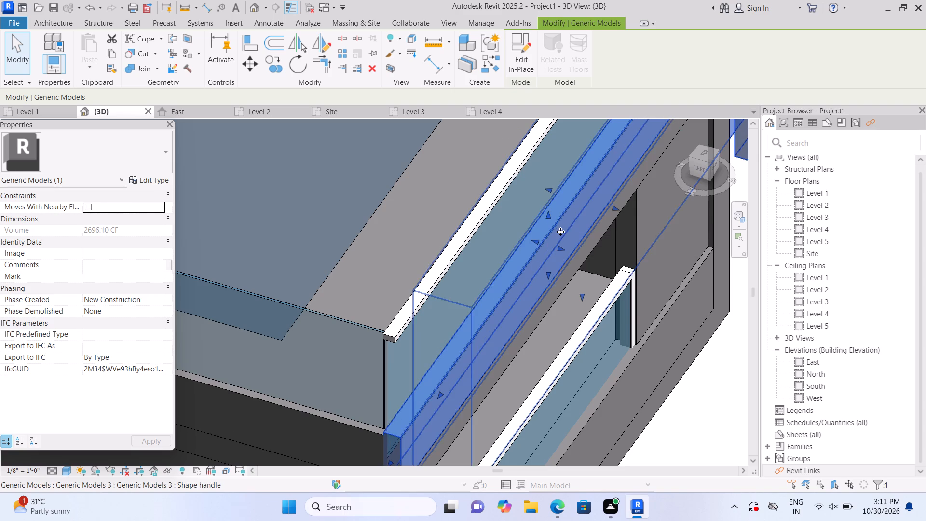
pyautogui.press('Escape')
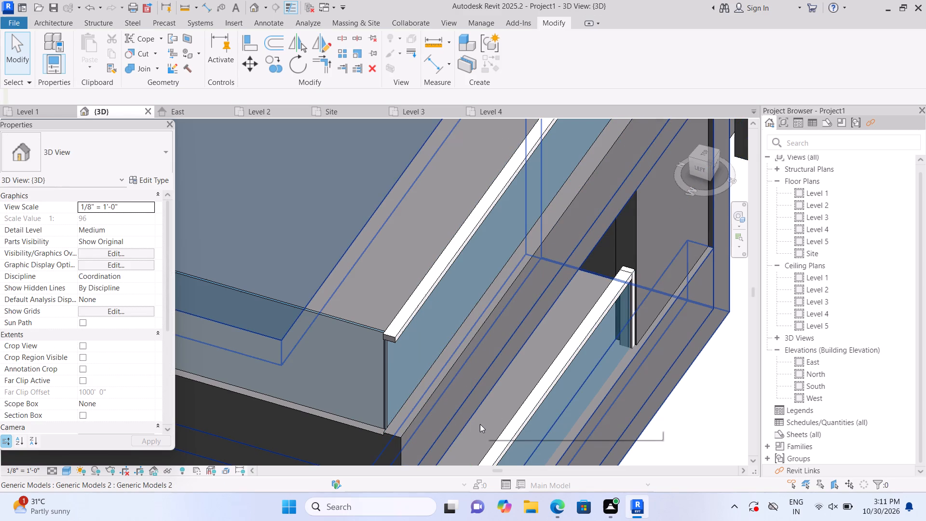
# Raise the top edge of the upper balcony's left-side ledge slightly to meet the front ledge at their shared corner.
pyautogui.keyDown('shift'); pyautogui.moveTo(480, 424); pyautogui.dragTo(523, 413, button='middle'); pyautogui.keyUp('shift')
pyautogui.scroll(1, 573, 234)
pyautogui.moveTo(570, 233); pyautogui.dragTo(532, 362, button='middle')
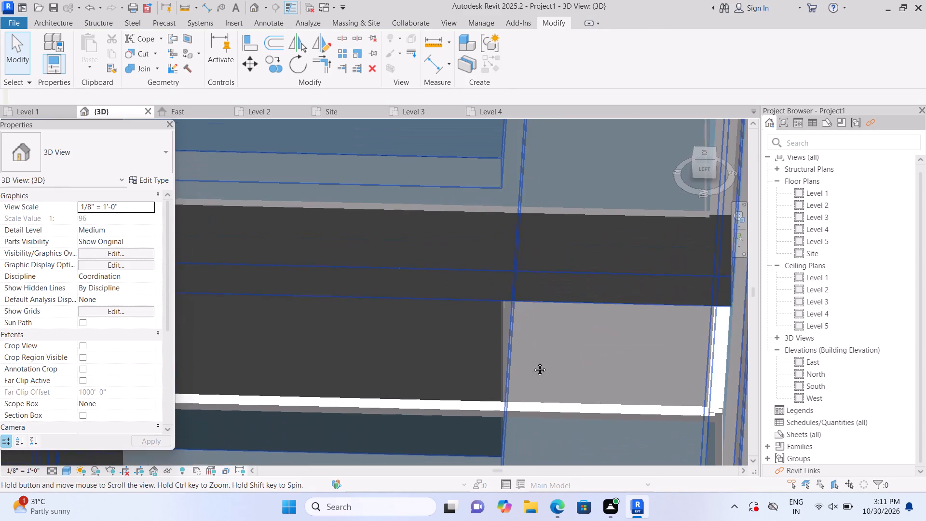
pyautogui.moveTo(532, 362); pyautogui.dragTo(533, 364, button='middle')
pyautogui.click(578, 222)
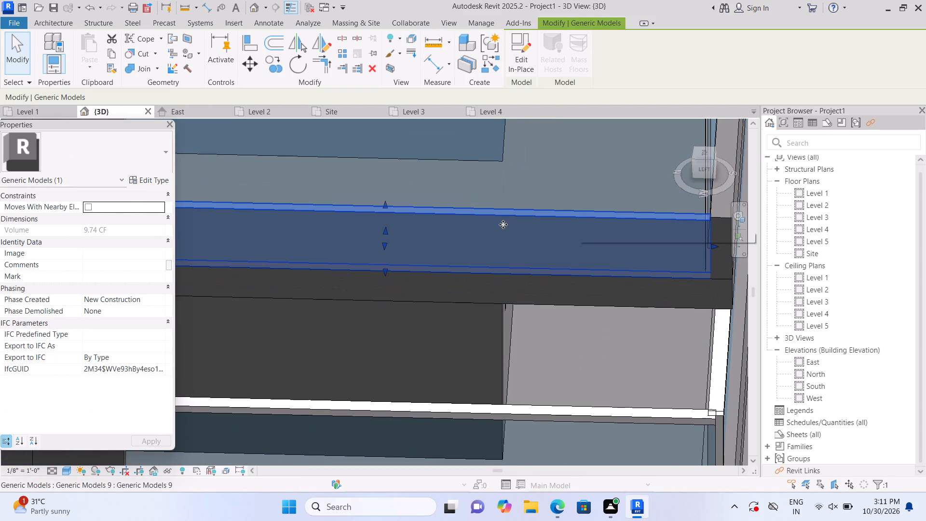
pyautogui.click(385, 204)
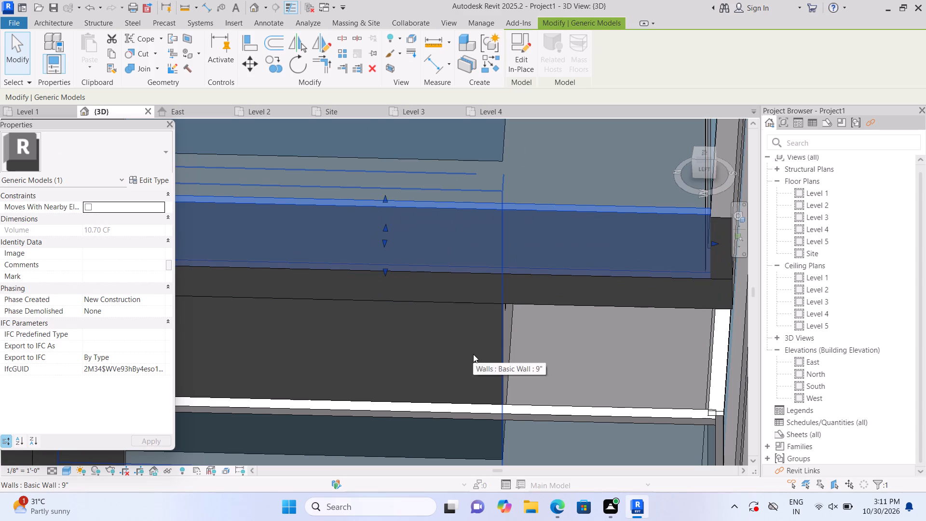
pyautogui.press('Escape')
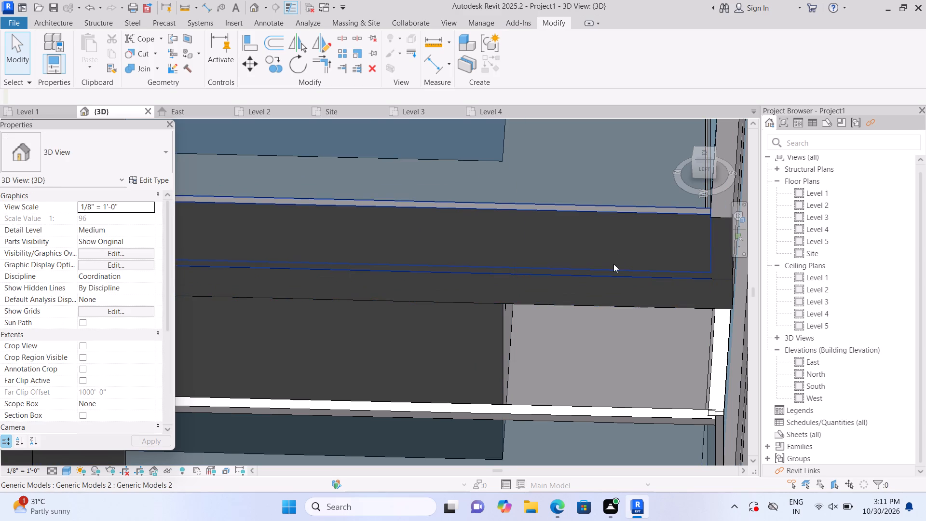
# Edit the boundary wall in place and raise the rear wall segment adjoining the house to an Extrusion Start of -10' 0".
pyautogui.scroll(-9, 614, 264)
pyautogui.moveTo(690, 263); pyautogui.dragTo(689, 263, button='middle')
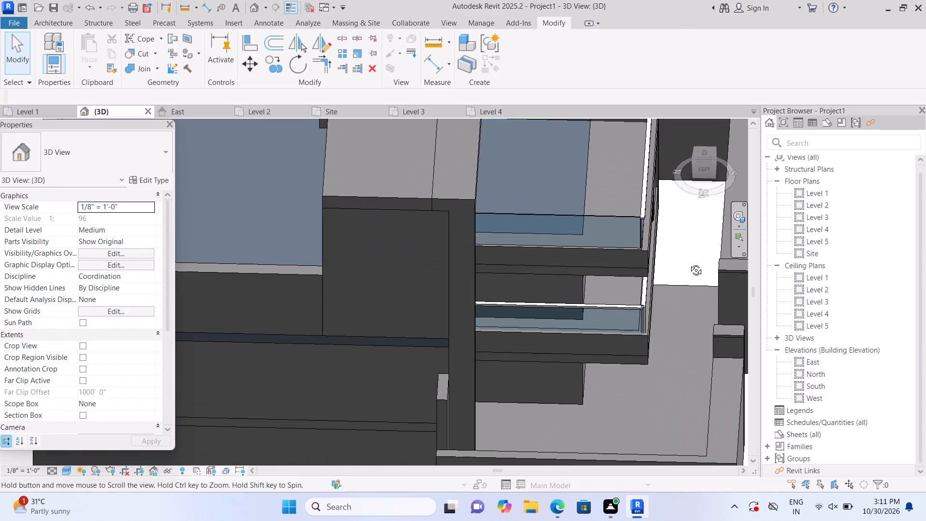
pyautogui.moveTo(689, 263); pyautogui.dragTo(643, 276, button='middle')
pyautogui.scroll(-7, 642, 276)
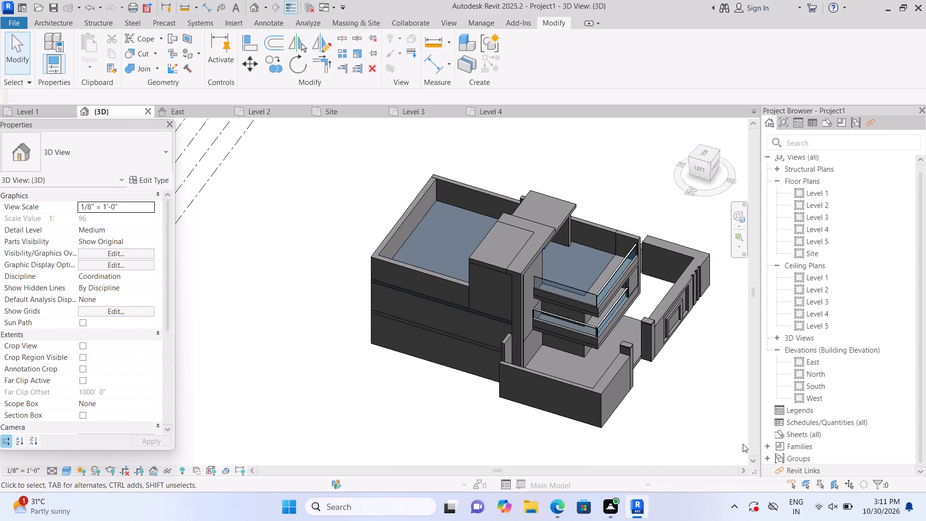
pyautogui.scroll(4, 709, 418)
pyautogui.keyDown('shift'); pyautogui.moveTo(704, 394); pyautogui.dragTo(654, 424, button='middle'); pyautogui.keyUp('shift')
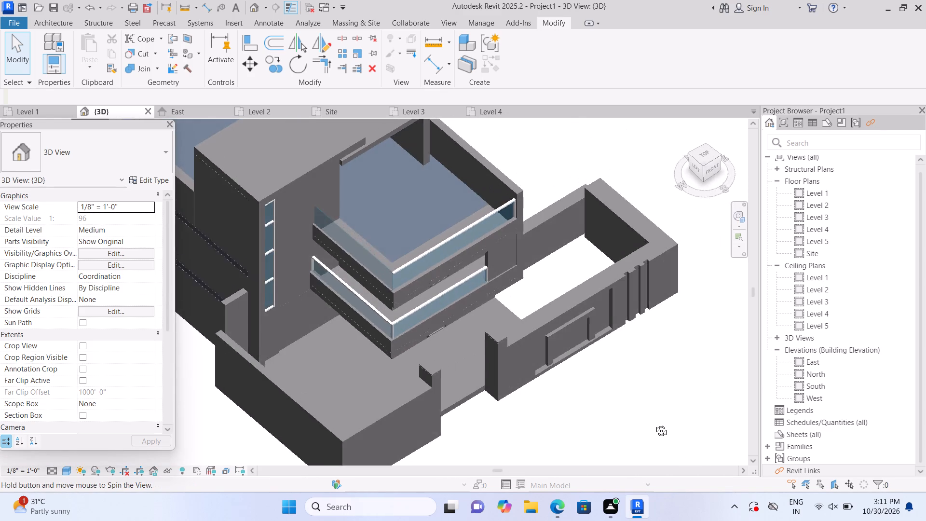
pyautogui.keyDown('shift'); pyautogui.moveTo(654, 424); pyautogui.dragTo(655, 424, button='middle'); pyautogui.keyUp('shift')
pyautogui.click(555, 209)
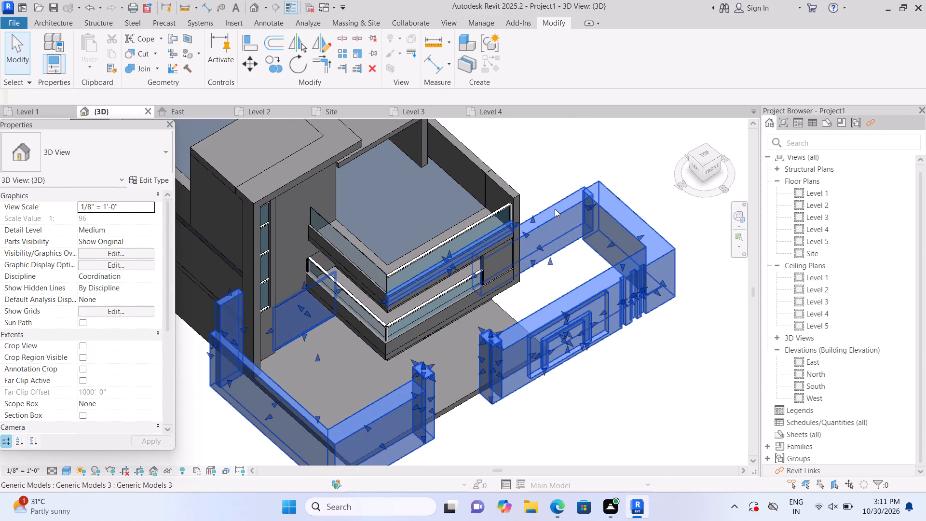
pyautogui.click(516, 61)
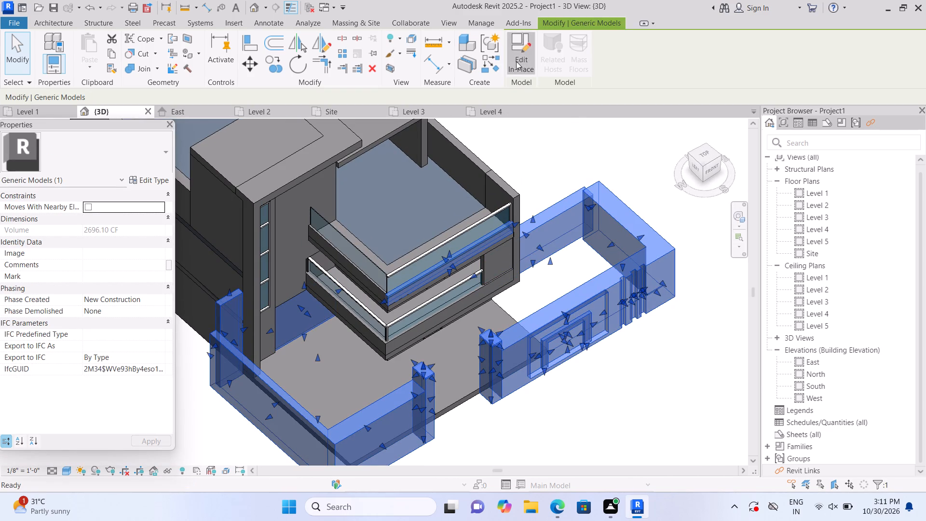
pyautogui.click(563, 199)
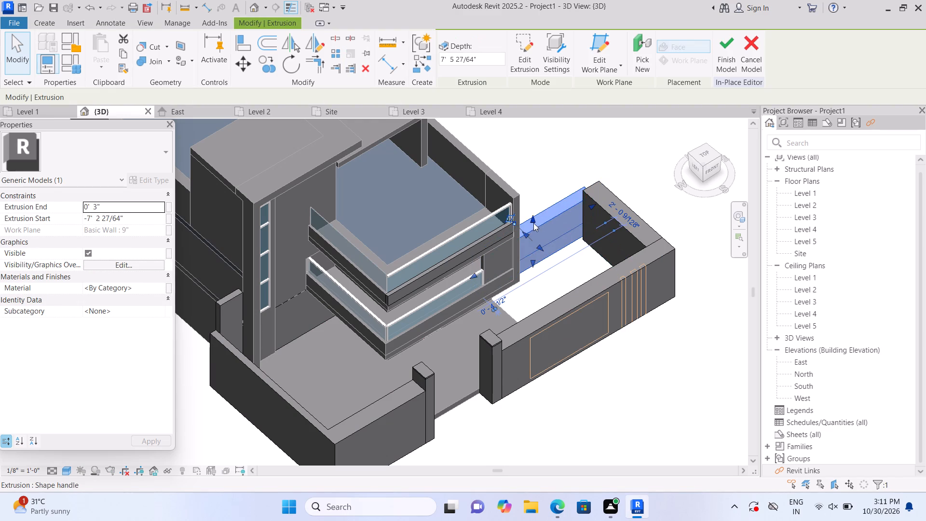
pyautogui.click(532, 219)
pyautogui.click(549, 169)
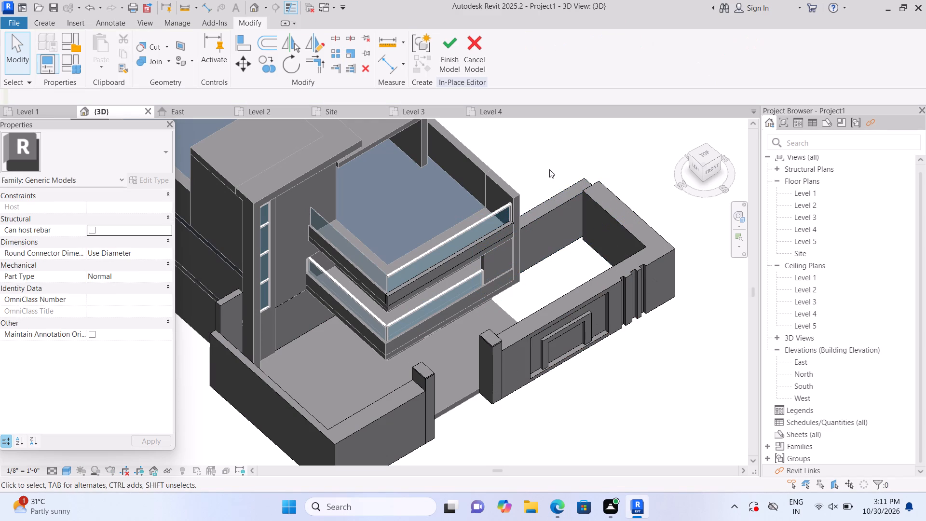
pyautogui.click(560, 201)
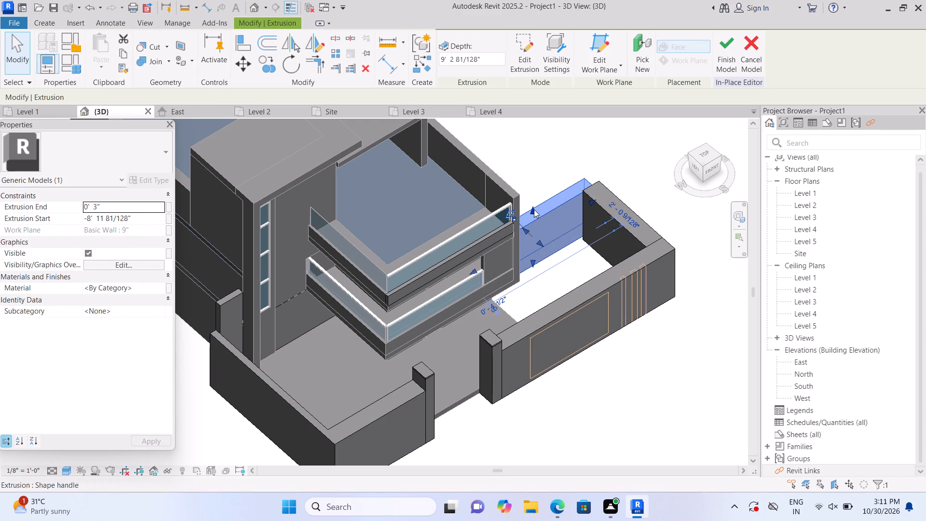
pyautogui.click(532, 210)
pyautogui.click(545, 172)
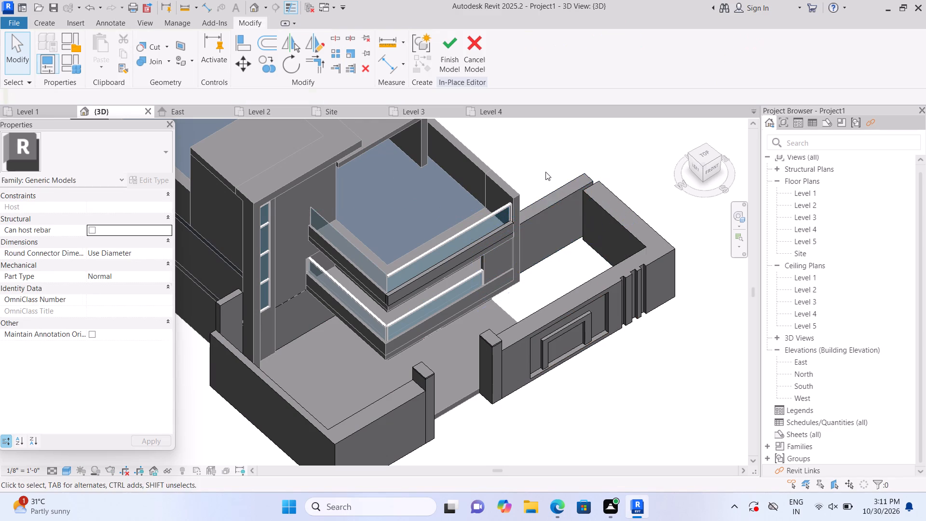
# Extend the far end of the raised rear wall segment outward, slightly past its corner with the side boundary wall.
pyautogui.click(553, 201)
pyautogui.moveTo(591, 200); pyautogui.dragTo(594, 197)
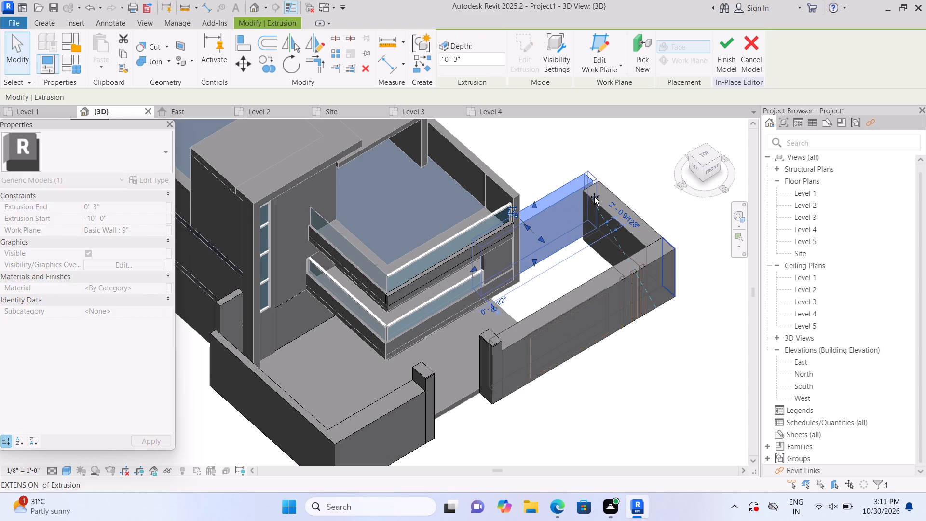
pyautogui.moveTo(594, 197); pyautogui.dragTo(596, 195)
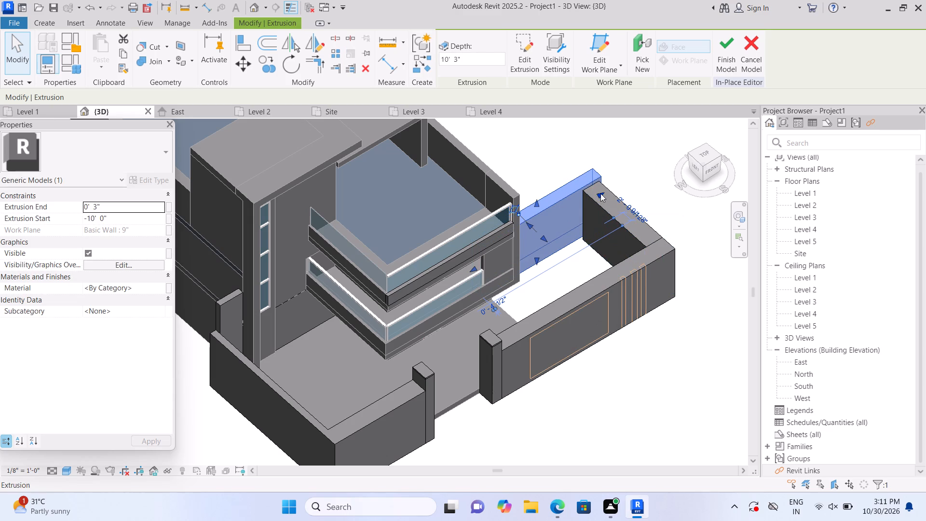
pyautogui.moveTo(600, 192); pyautogui.dragTo(591, 198)
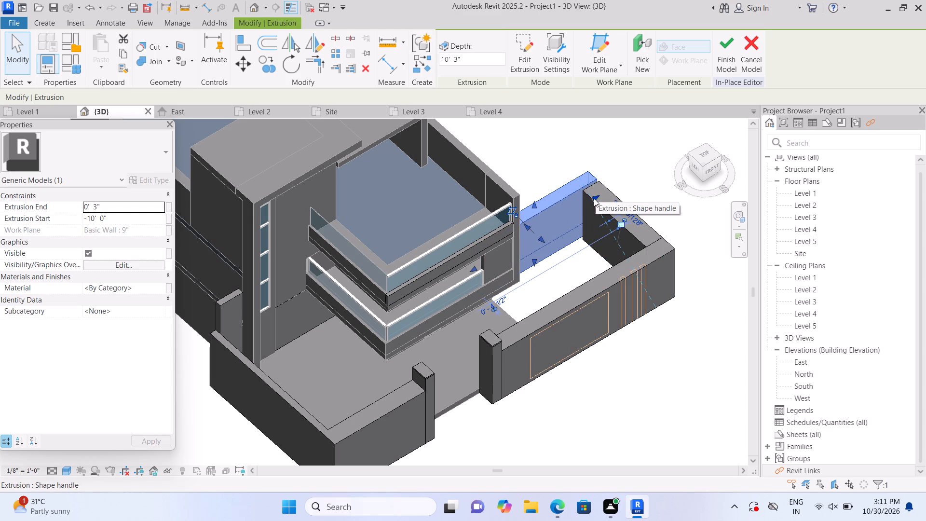
pyautogui.click(594, 198)
pyautogui.click(596, 197)
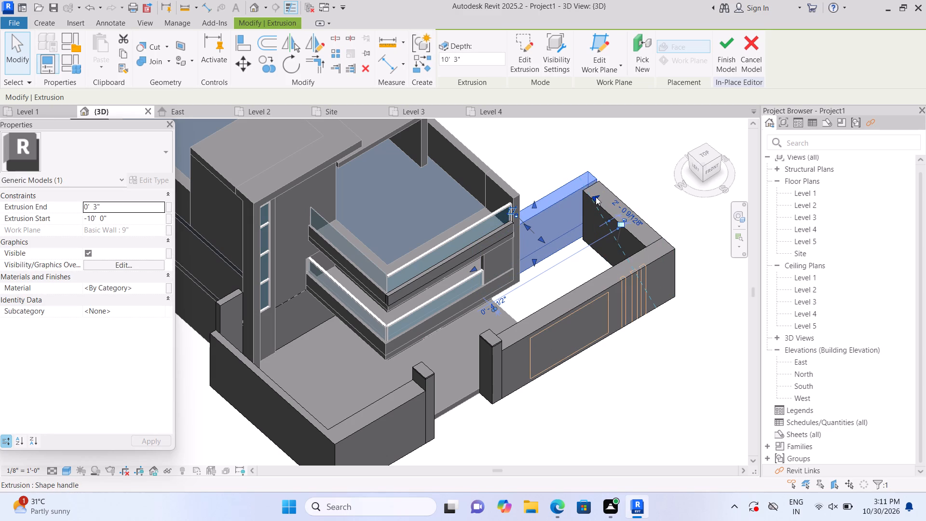
pyautogui.click(596, 197)
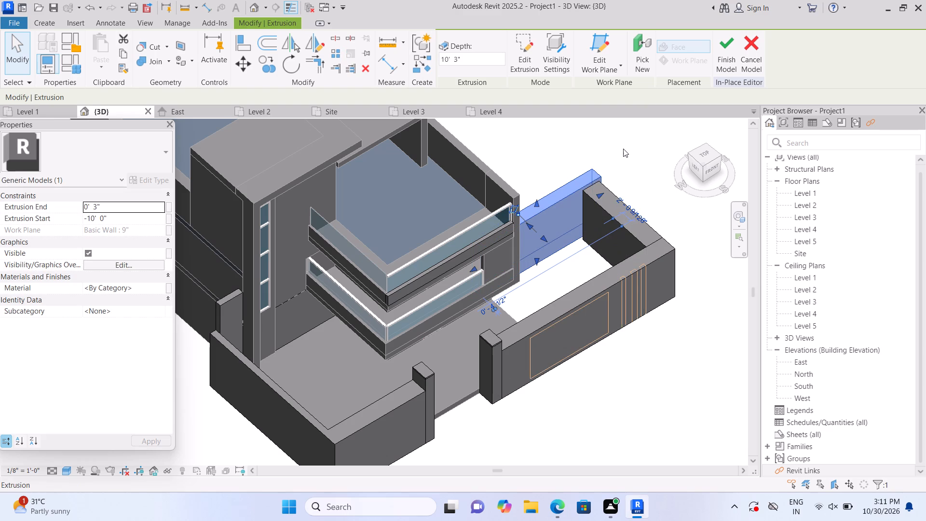
pyautogui.click(625, 145)
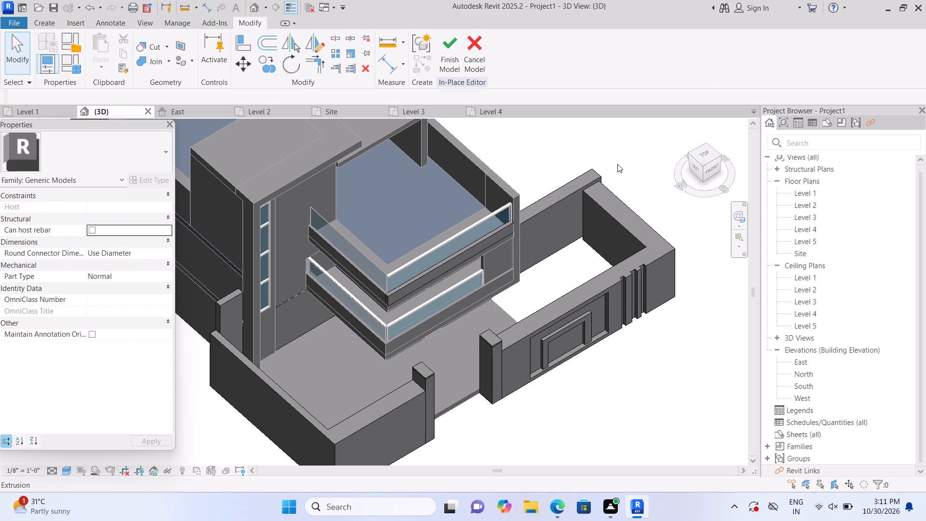
# Raise the top of the side boundary wall between the rear segment and the front wall to an Extrusion Start of -11' 0".
pyautogui.click(601, 195)
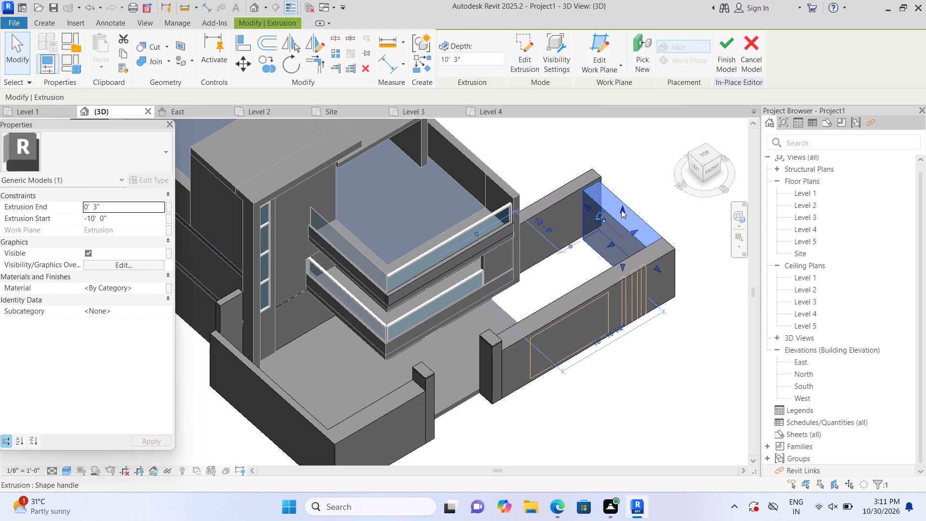
pyautogui.click(621, 210)
pyautogui.click(618, 179)
pyautogui.doubleClick(610, 209)
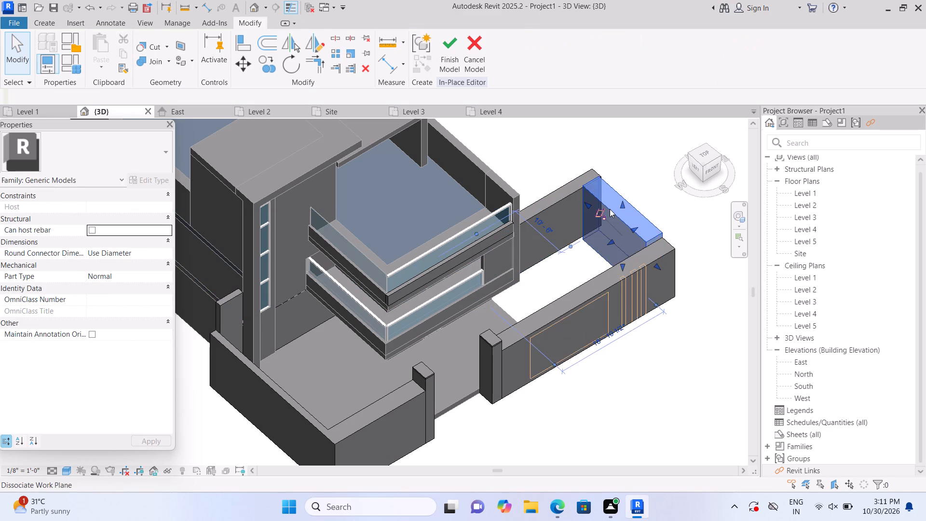
pyautogui.scroll(2, 610, 209)
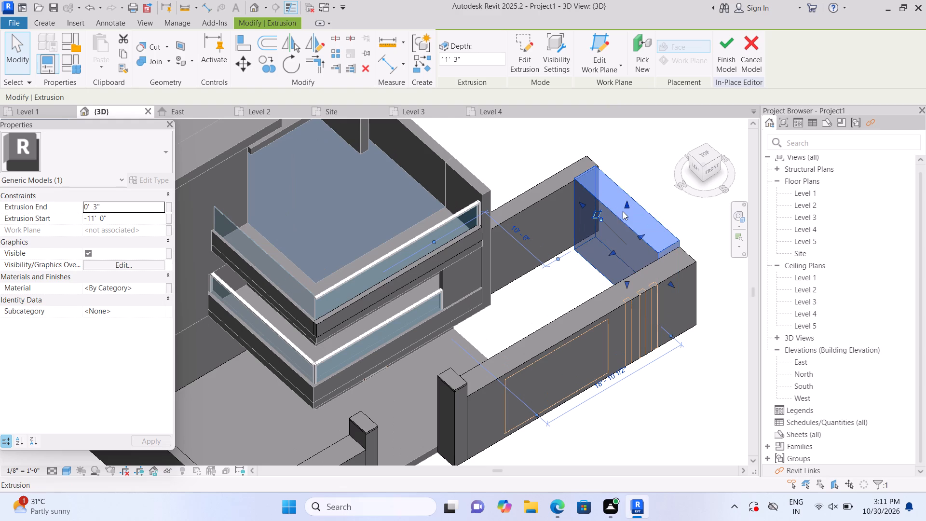
pyautogui.click(627, 206)
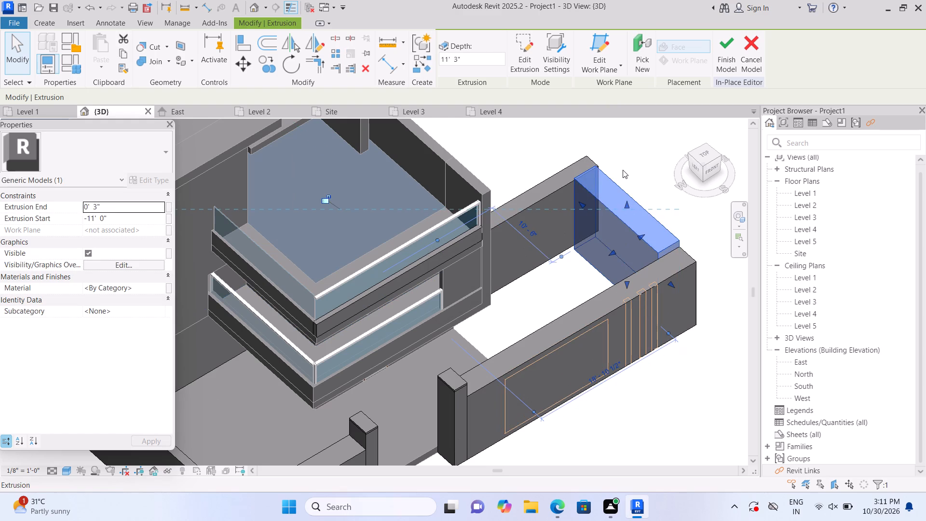
pyautogui.click(623, 170)
pyautogui.click(607, 194)
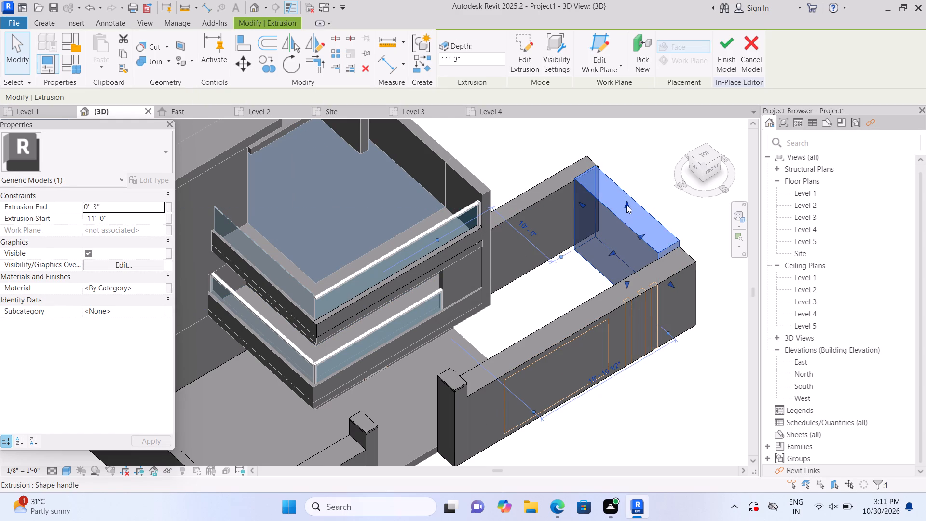
pyautogui.moveTo(626, 205); pyautogui.dragTo(624, 212)
pyautogui.click(630, 175)
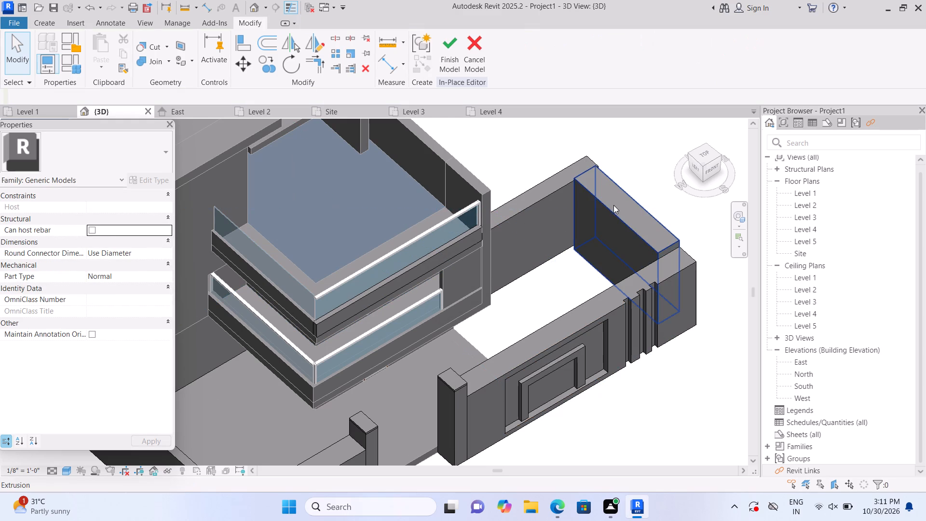
# Lower the top of the side boundary wall toward the front wall's height, to an Extrusion Start of about -10' 7".
pyautogui.click(607, 210)
pyautogui.scroll(2, 616, 214)
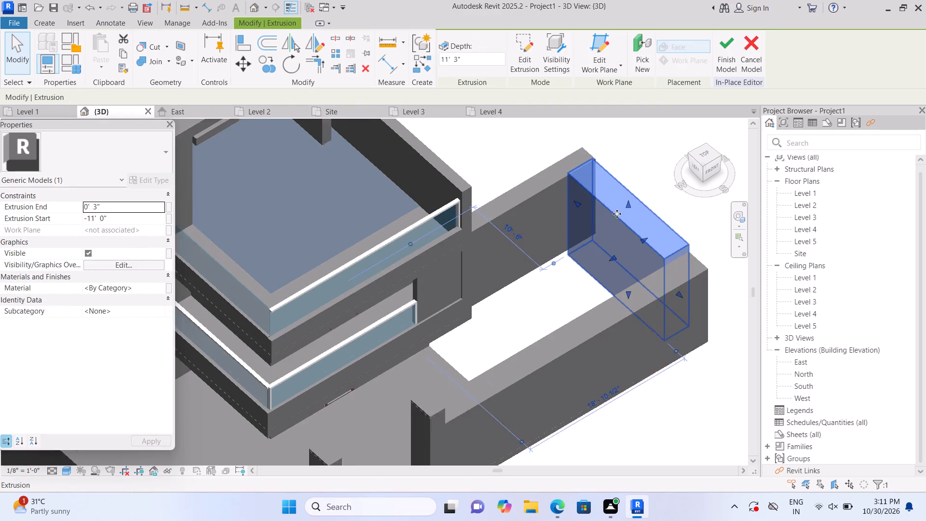
pyautogui.scroll(1, 627, 211)
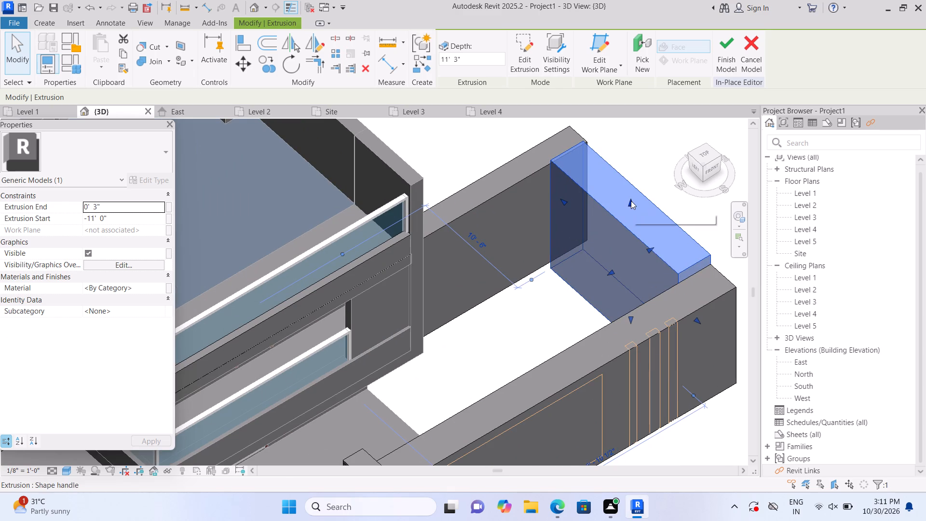
pyautogui.moveTo(631, 201); pyautogui.dragTo(629, 209)
pyautogui.click(632, 168)
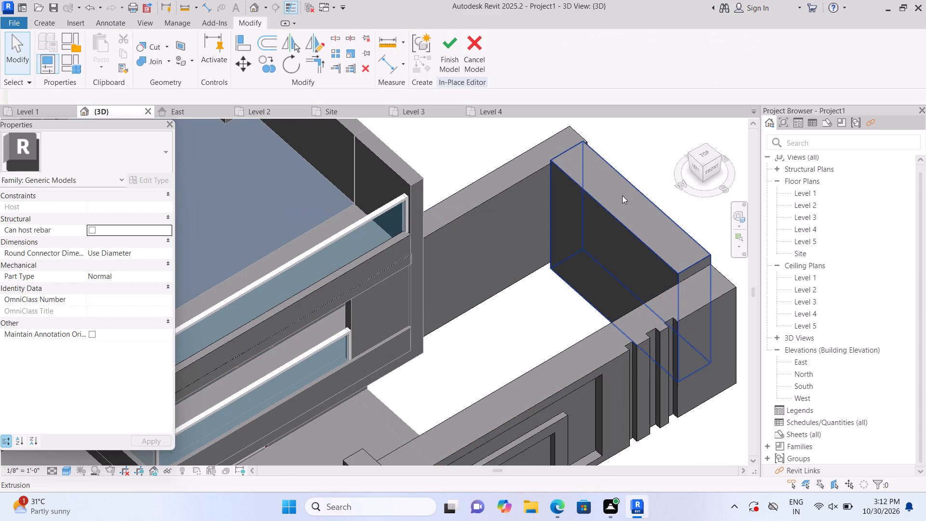
pyautogui.click(621, 198)
pyautogui.moveTo(630, 203); pyautogui.dragTo(628, 211)
pyautogui.click(641, 167)
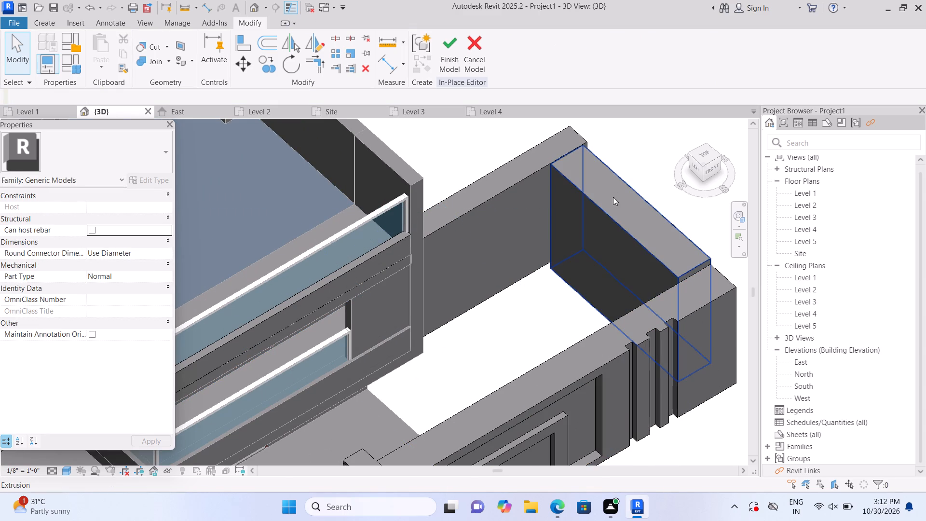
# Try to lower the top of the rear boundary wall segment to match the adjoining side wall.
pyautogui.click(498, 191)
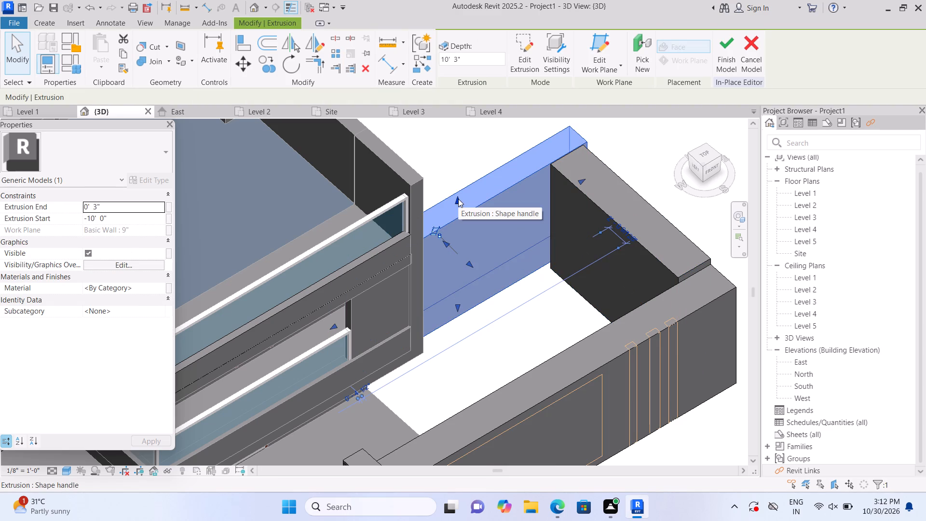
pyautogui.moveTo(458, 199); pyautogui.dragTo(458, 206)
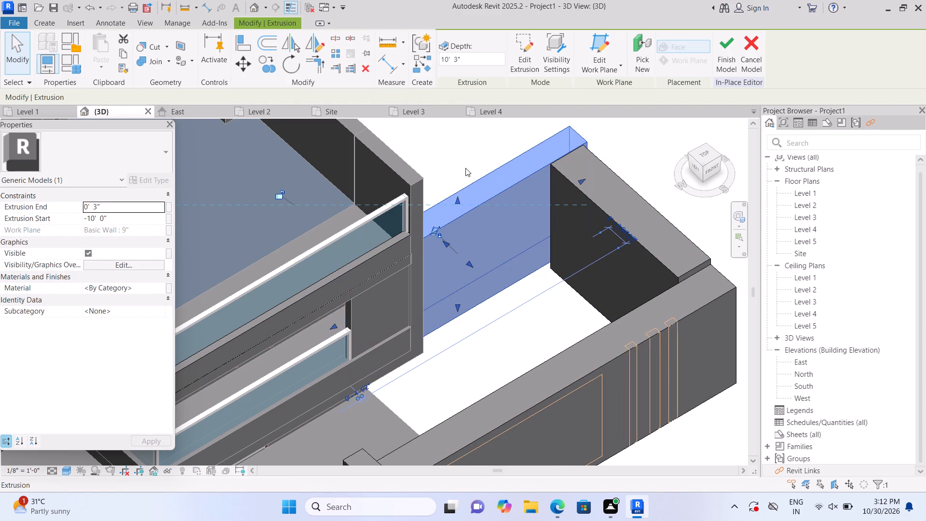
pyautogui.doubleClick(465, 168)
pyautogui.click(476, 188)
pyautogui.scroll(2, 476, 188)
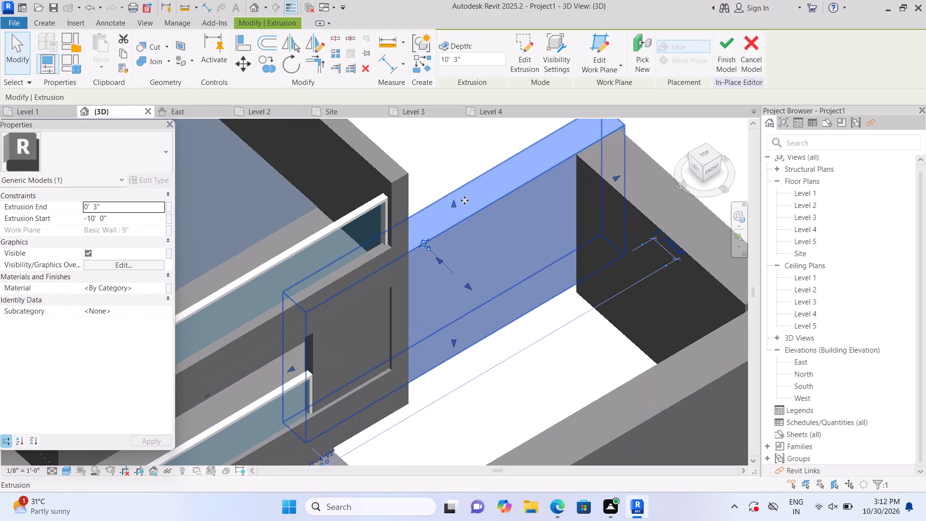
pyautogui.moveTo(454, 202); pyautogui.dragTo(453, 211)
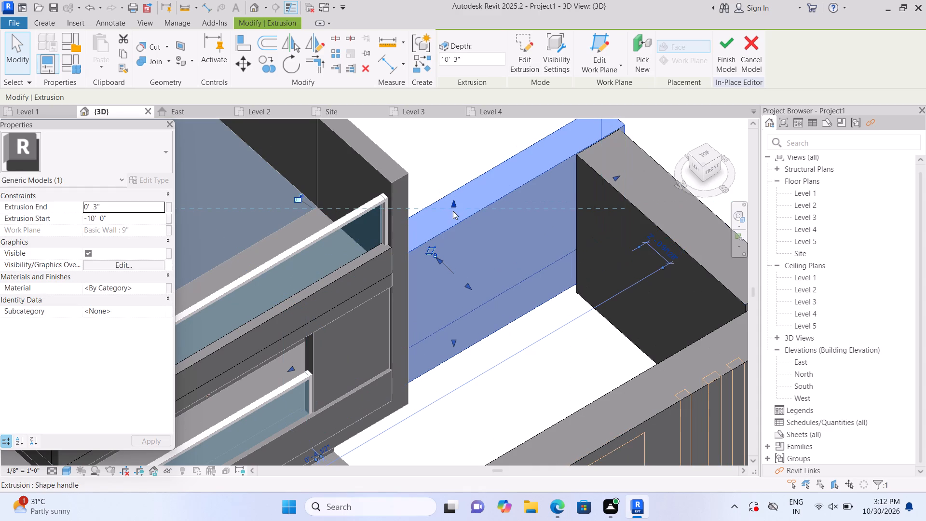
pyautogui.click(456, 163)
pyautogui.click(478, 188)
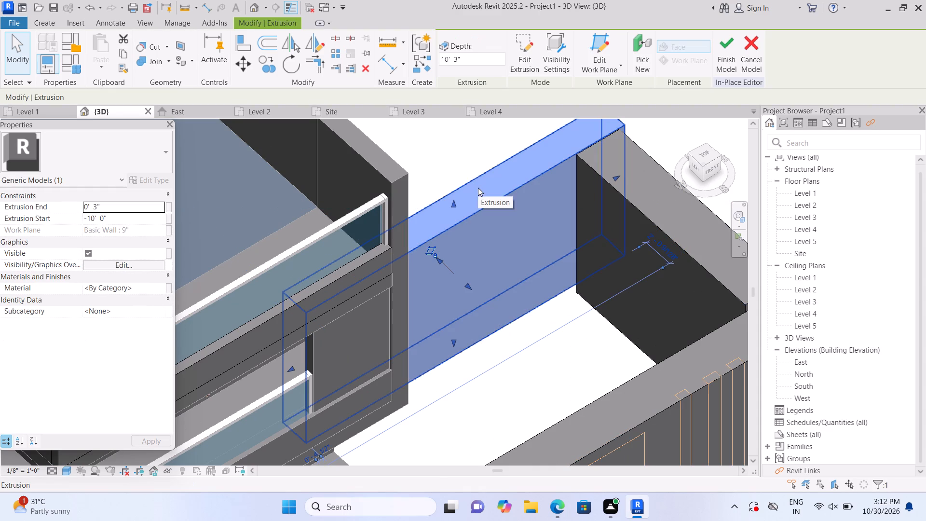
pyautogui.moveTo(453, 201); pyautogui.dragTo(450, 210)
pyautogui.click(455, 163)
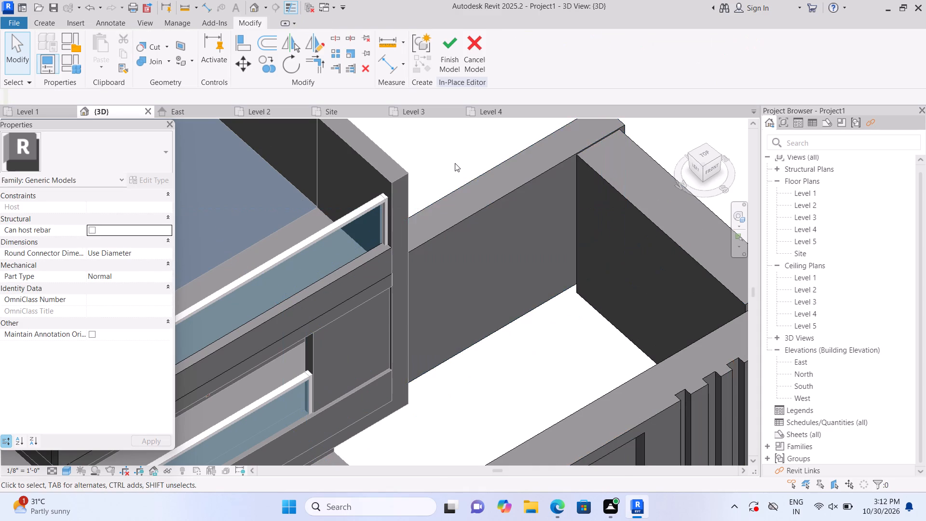
# Lower the top of the side boundary wall until it is flush with the front wall.
pyautogui.scroll(-6, 455, 163)
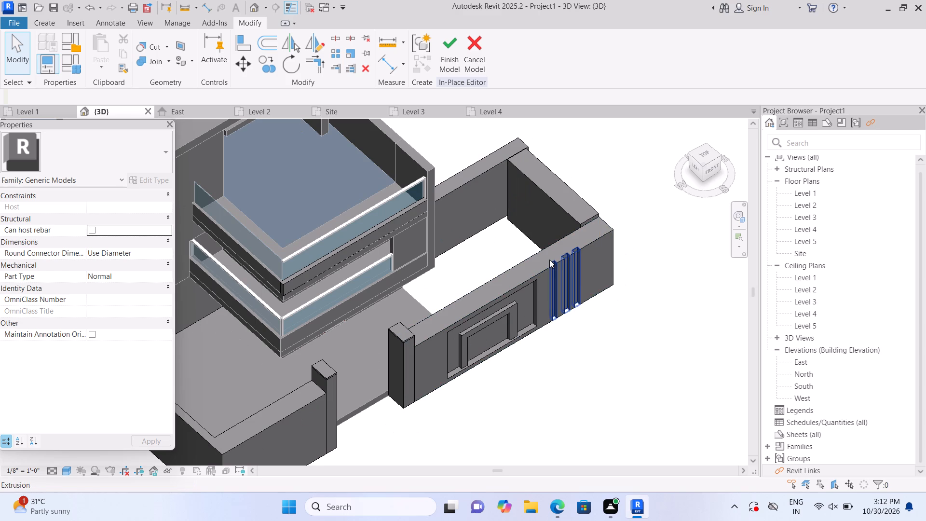
pyautogui.scroll(1, 549, 260)
pyautogui.click(587, 190)
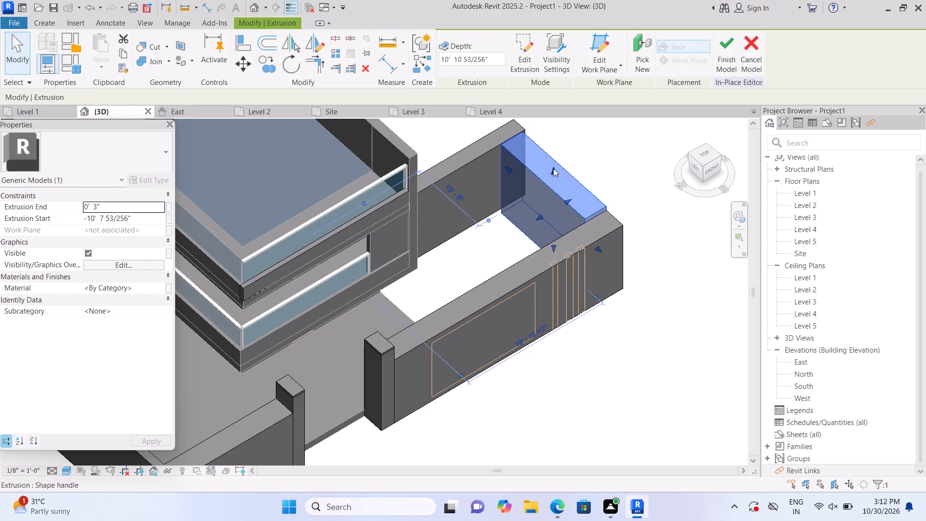
pyautogui.moveTo(553, 168); pyautogui.dragTo(548, 181)
pyautogui.click(583, 157)
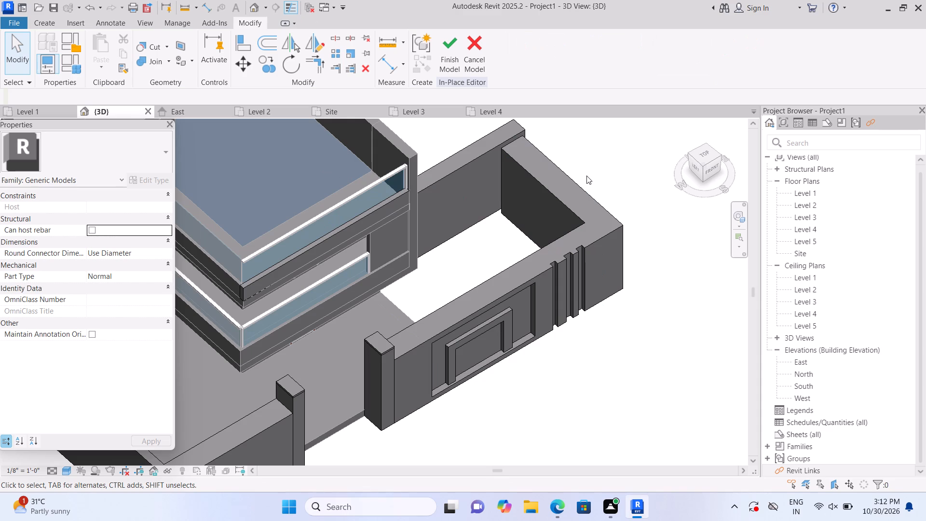
# From the front view, start a void extrusion with its work plane picked on the tower's front face beside the tall window strip.
pyautogui.scroll(-5, 587, 176)
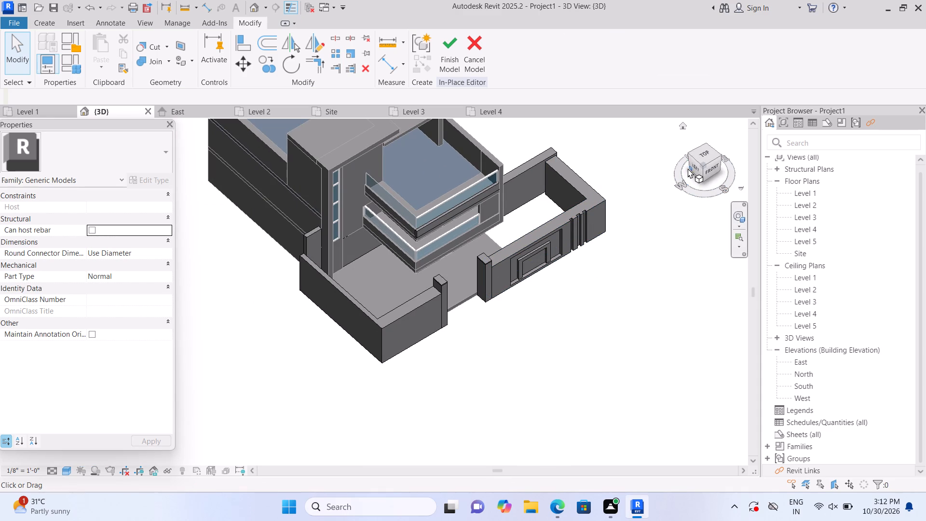
pyautogui.doubleClick(711, 168)
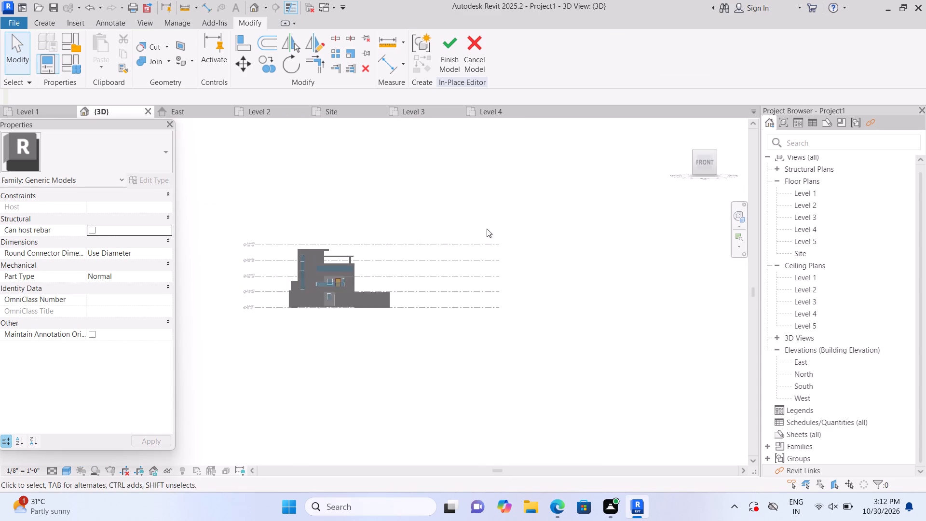
pyautogui.scroll(12, 309, 283)
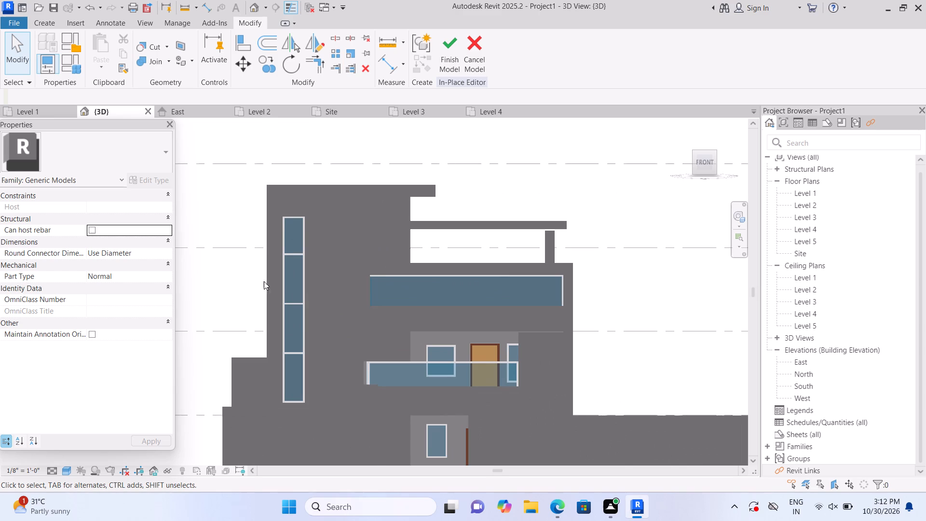
pyautogui.click(45, 23)
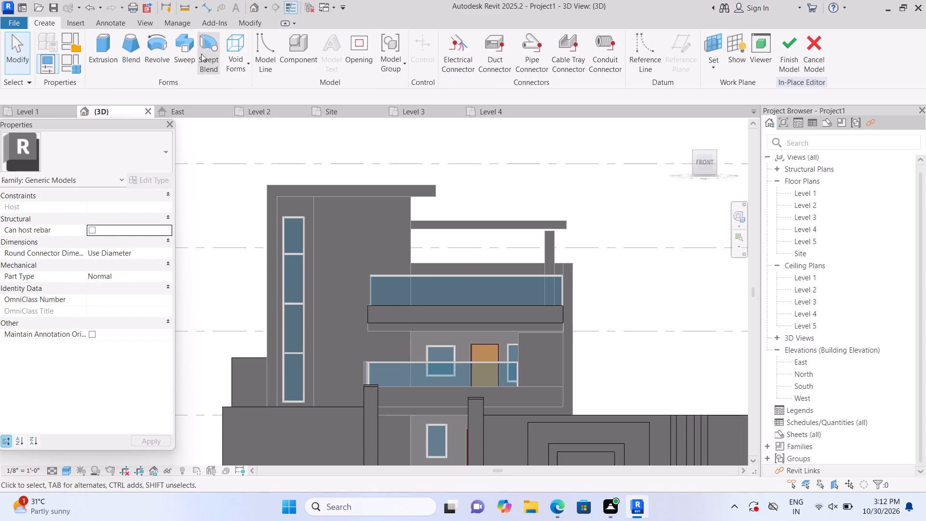
pyautogui.doubleClick(248, 62)
pyautogui.click(247, 62)
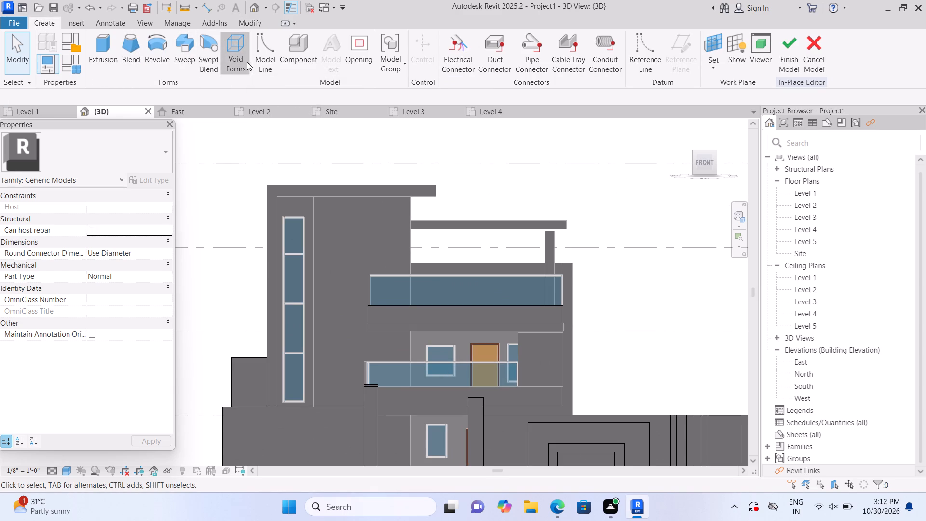
pyautogui.click(245, 86)
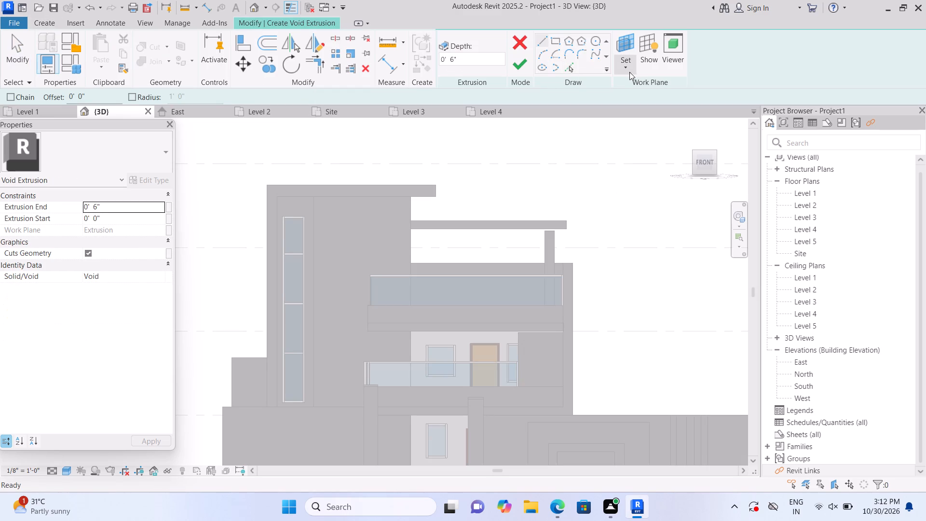
pyautogui.click(629, 72)
pyautogui.click(647, 112)
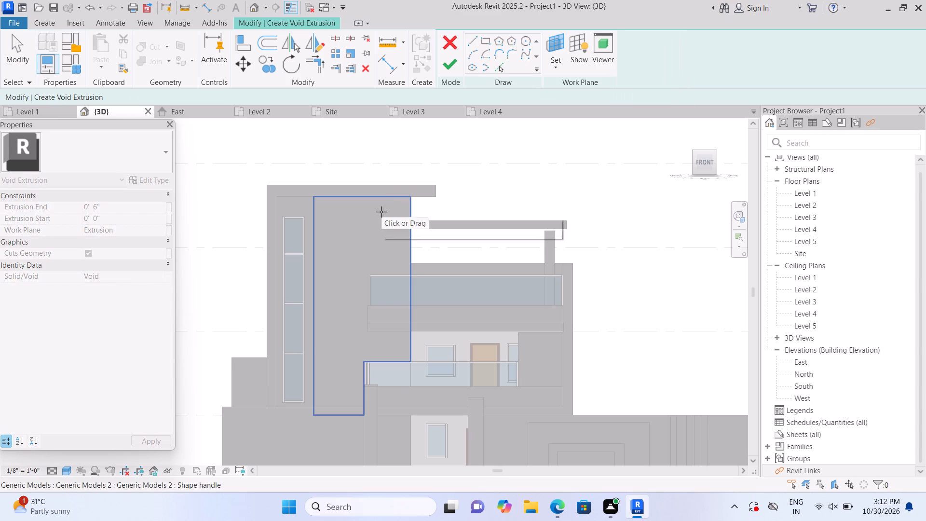
pyautogui.click(381, 212)
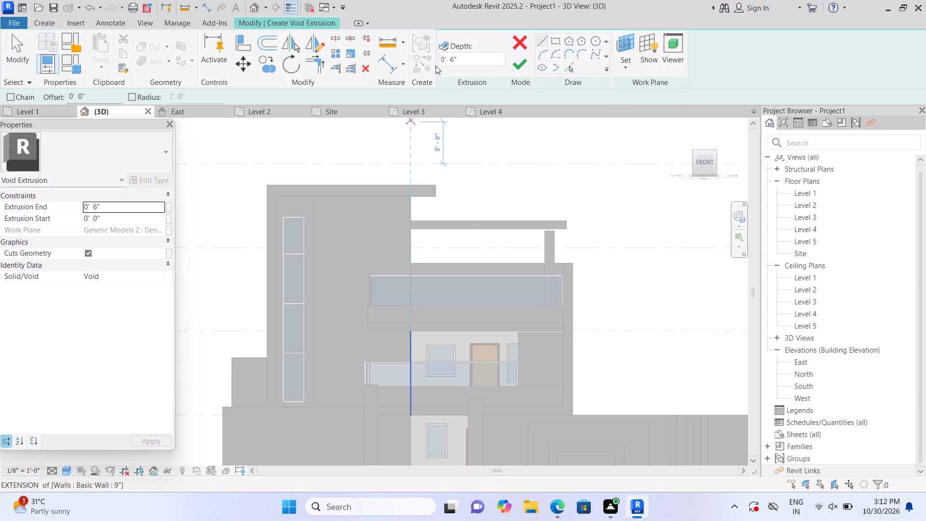
# Sketch a horizontal groove rectangle about 11' 6 3/4" by 6" across the tower face, just below the roof overhang.
pyautogui.click(559, 41)
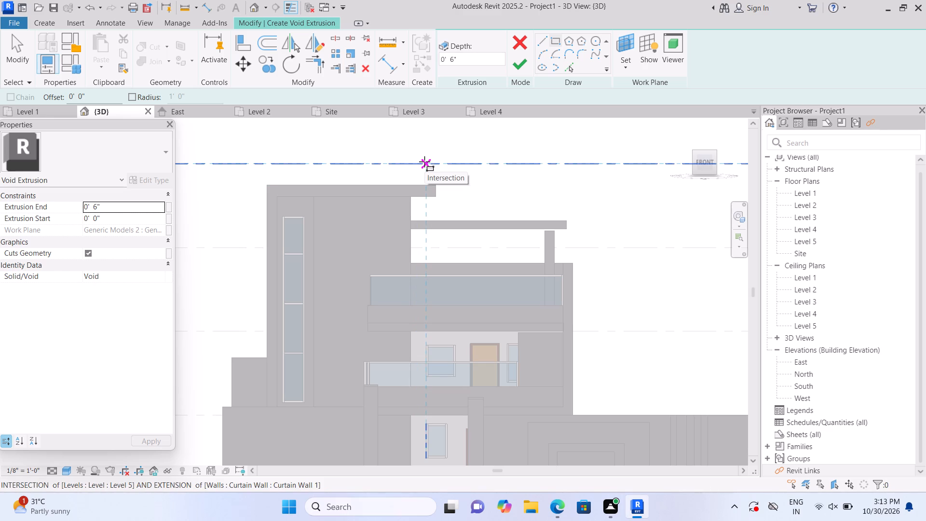
pyautogui.click(556, 43)
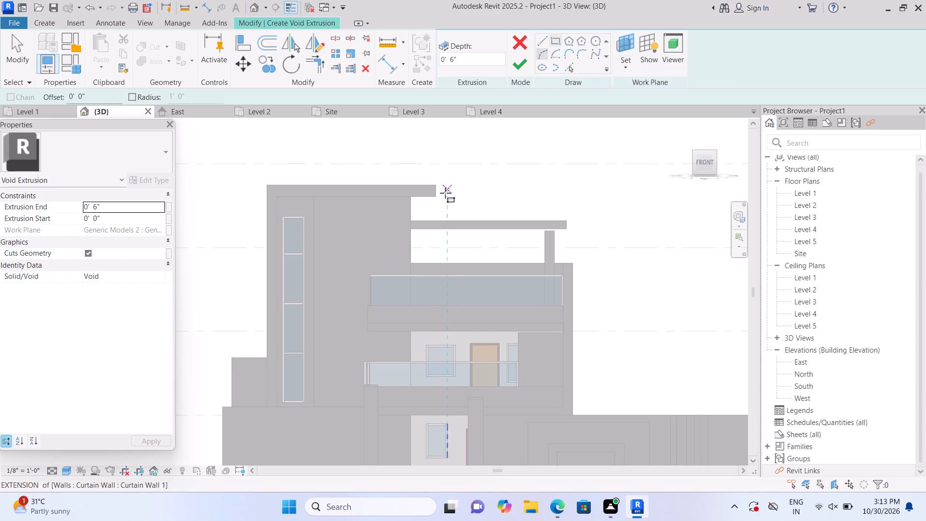
pyautogui.click(314, 206)
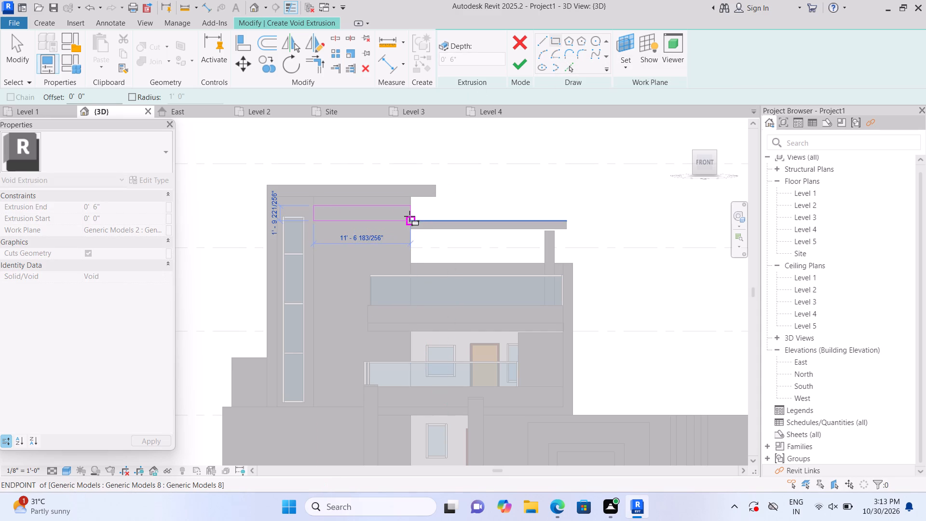
pyautogui.scroll(3, 409, 216)
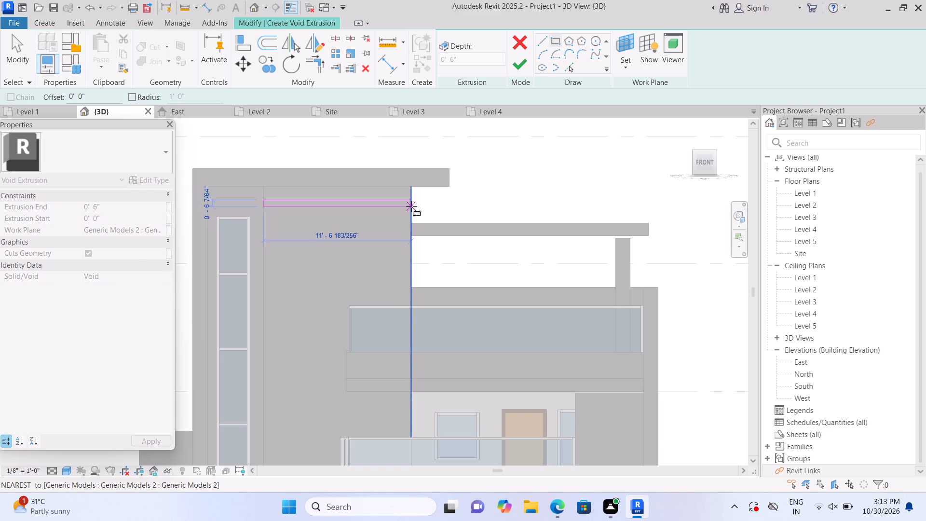
pyautogui.click(411, 206)
pyautogui.press('Escape')
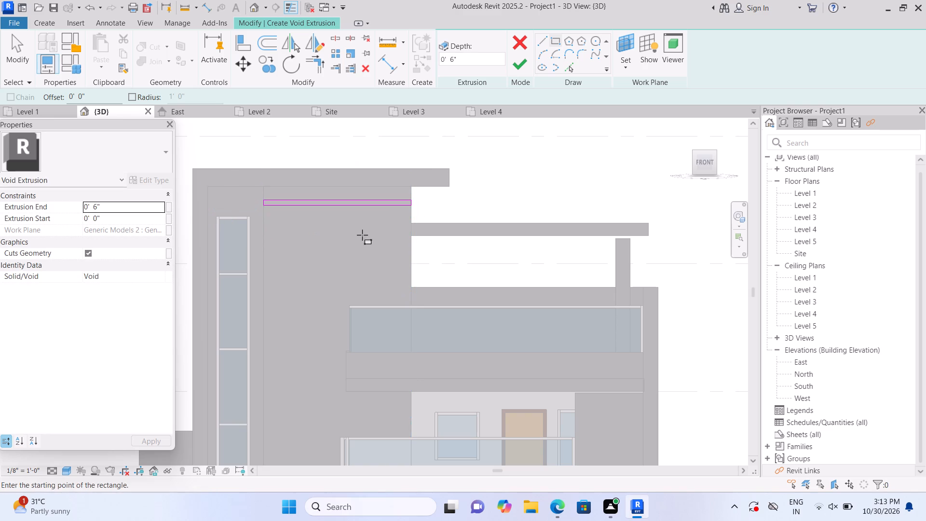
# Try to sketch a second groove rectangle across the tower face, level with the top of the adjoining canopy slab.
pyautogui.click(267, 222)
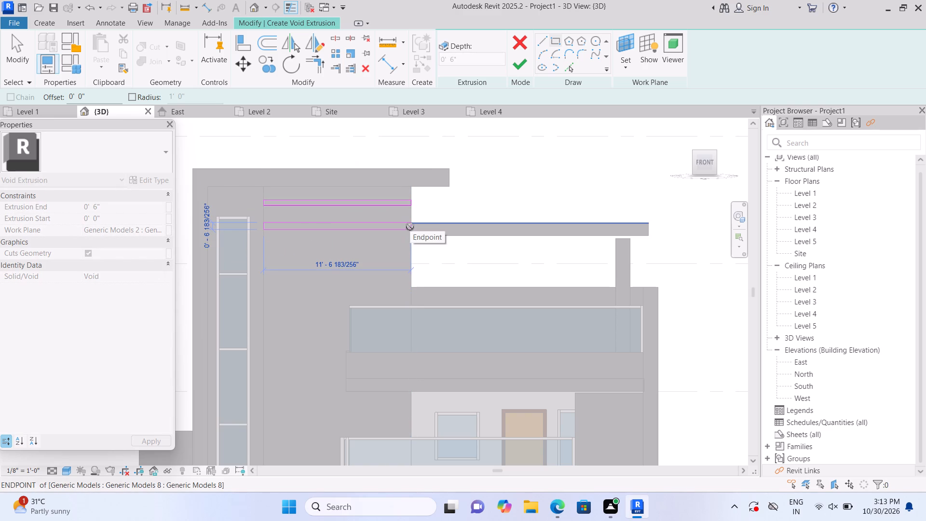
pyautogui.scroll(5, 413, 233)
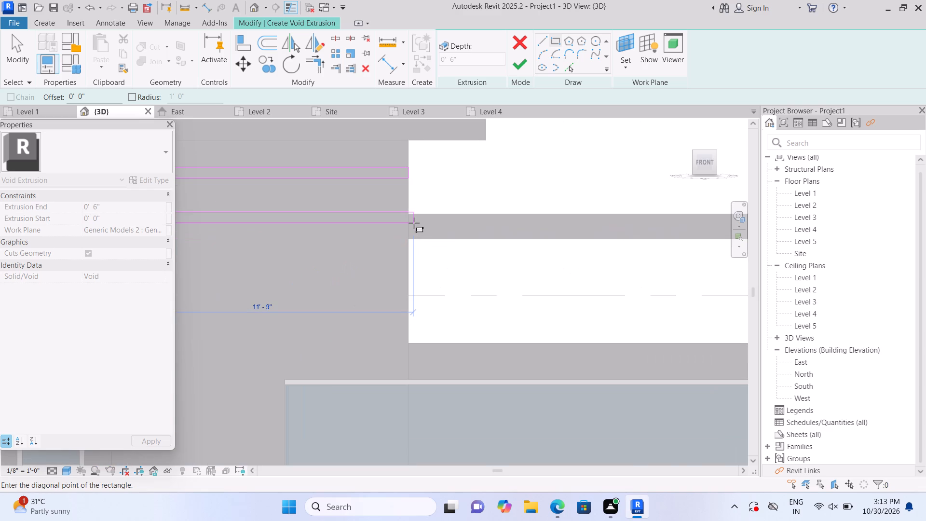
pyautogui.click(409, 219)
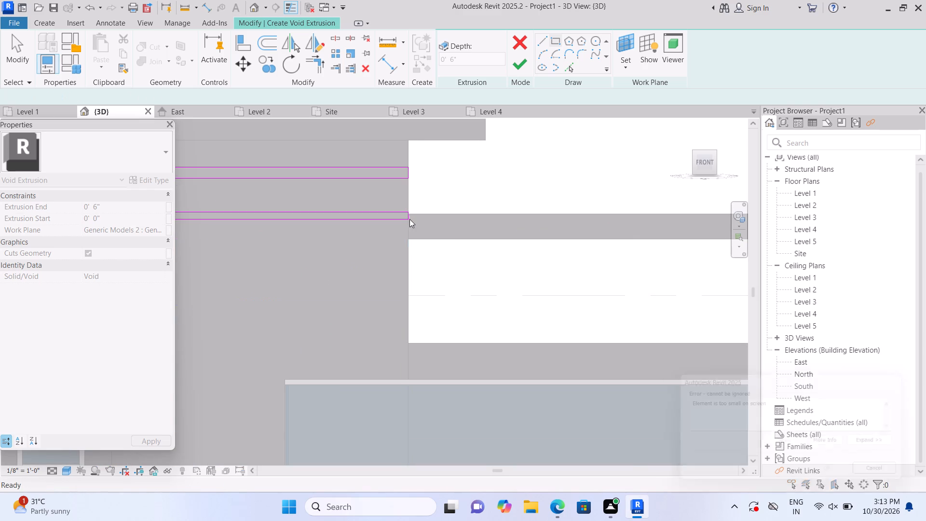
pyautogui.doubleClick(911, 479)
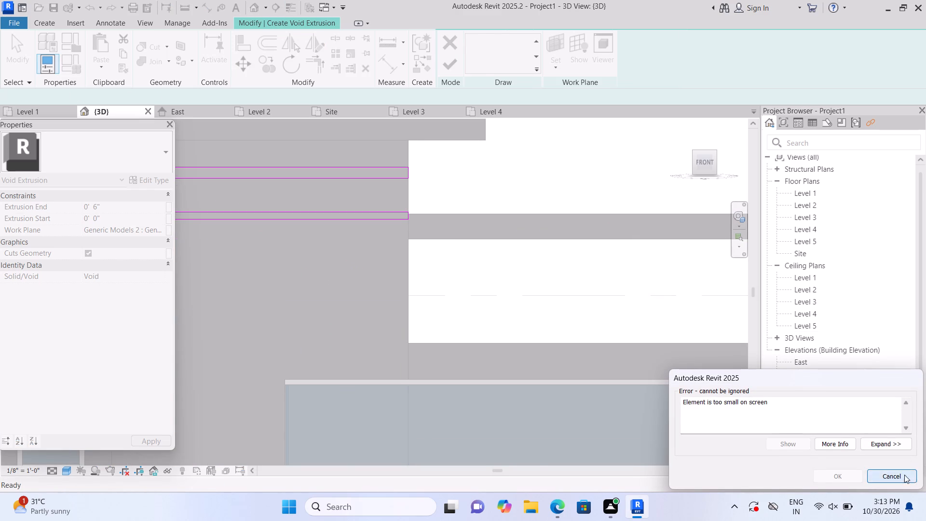
# Sketch a second groove rectangle about 11' 6 3/4" by 6" below the first, starting at the canopy slab's top edge.
pyautogui.click(481, 41)
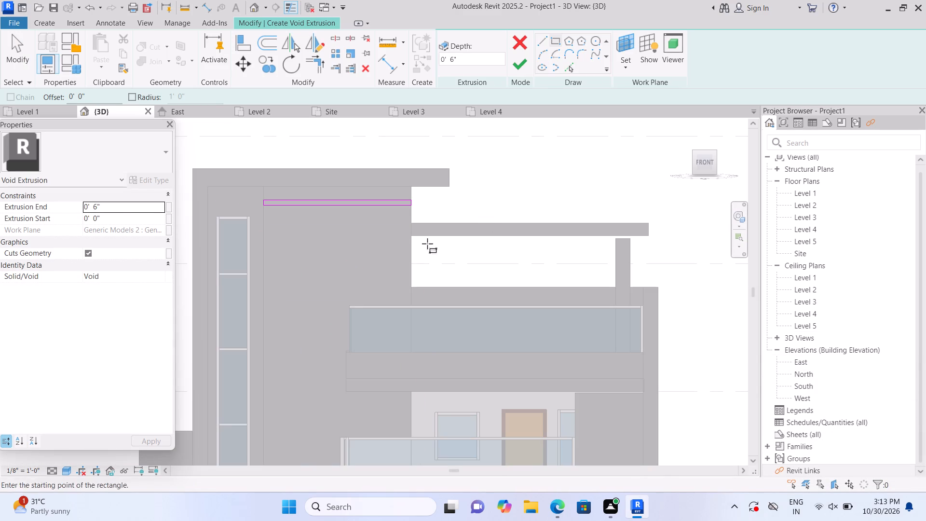
pyautogui.click(266, 223)
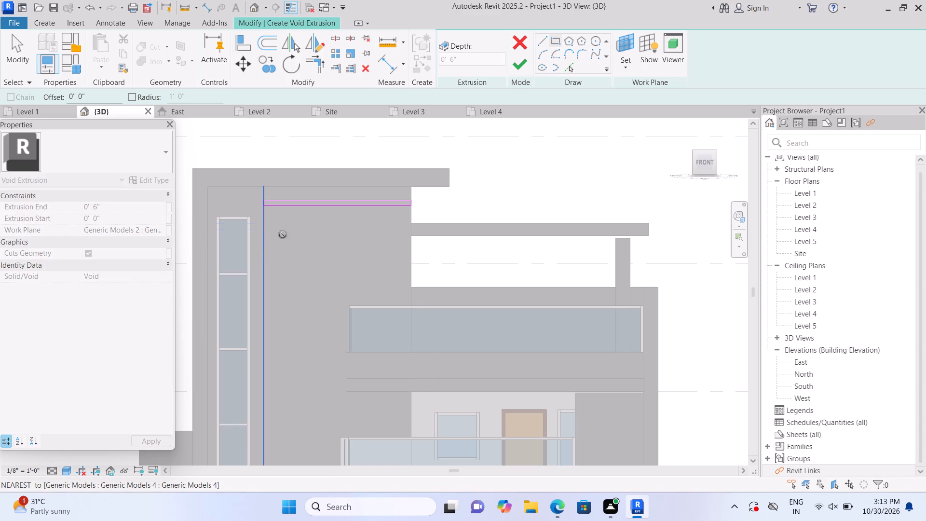
pyautogui.click(409, 230)
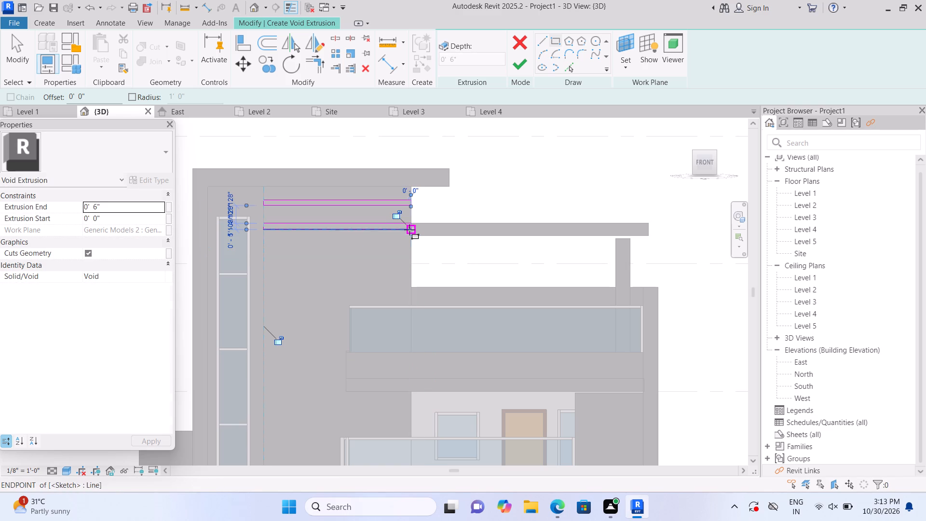
pyautogui.press('Escape')
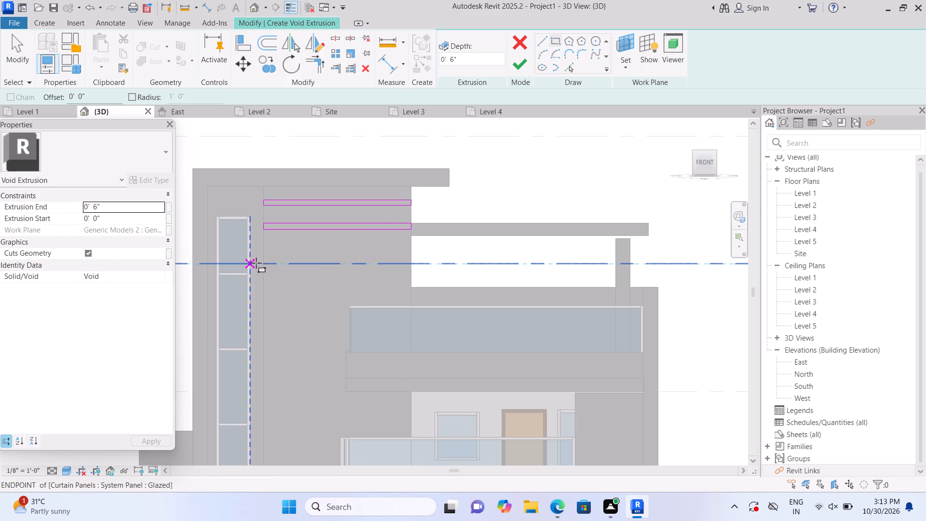
# Sketch third and fourth groove rectangles, each about 11' 6 3/4" by 6 3/4", evenly spaced below the second across the tower face.
pyautogui.click(259, 250)
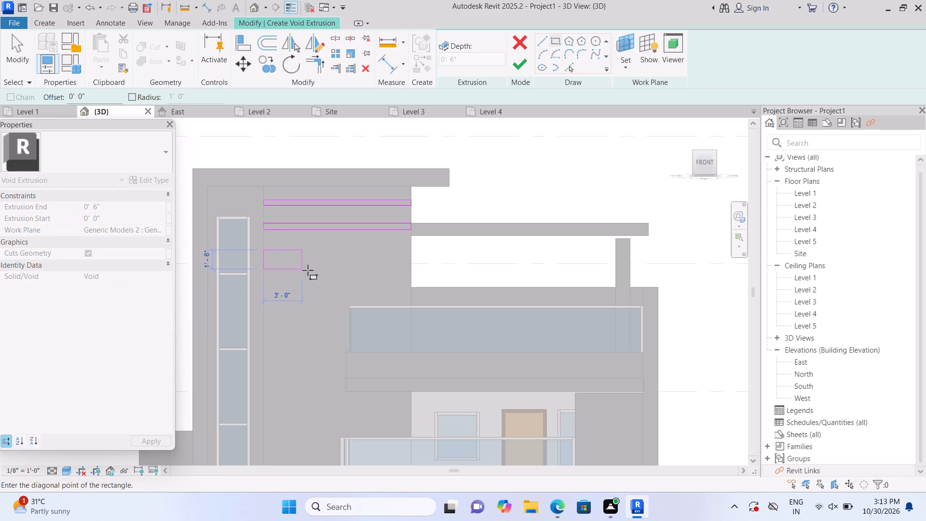
pyautogui.click(407, 257)
pyautogui.press('Escape')
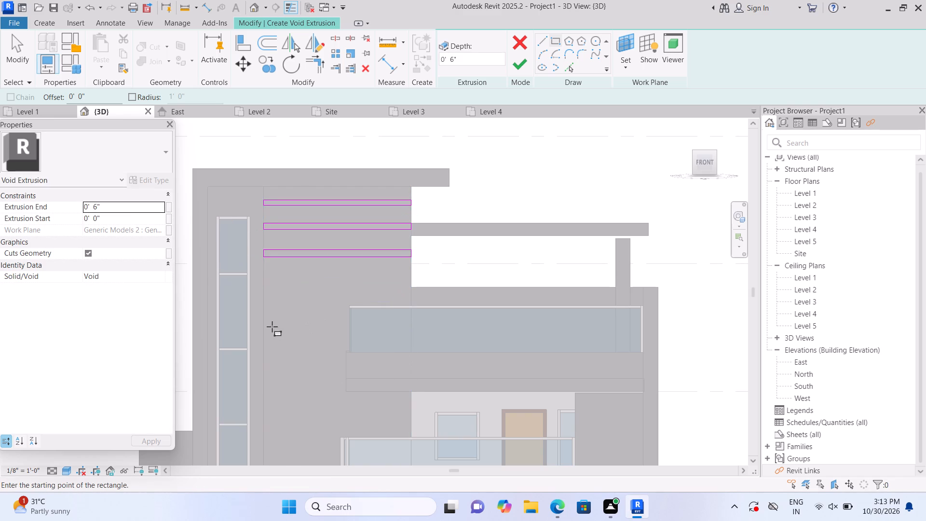
pyautogui.click(262, 274)
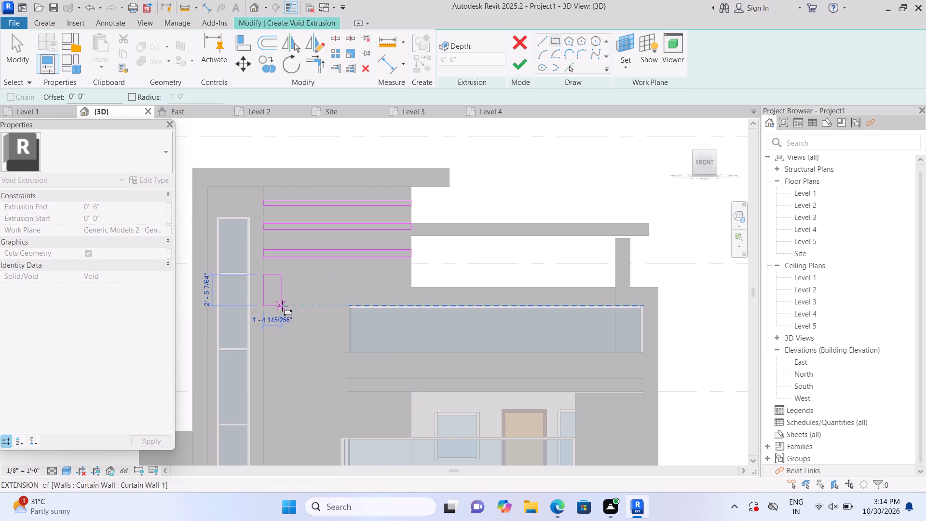
pyautogui.click(409, 282)
pyautogui.press('Escape')
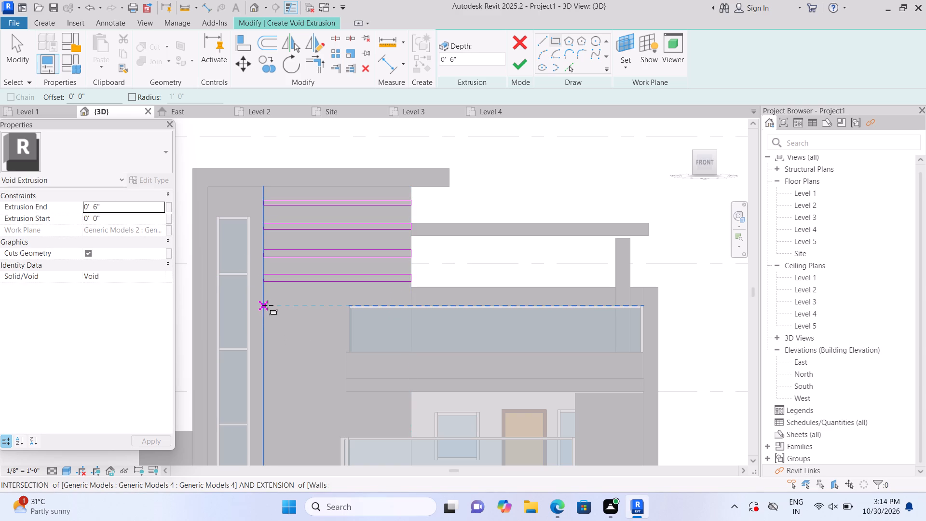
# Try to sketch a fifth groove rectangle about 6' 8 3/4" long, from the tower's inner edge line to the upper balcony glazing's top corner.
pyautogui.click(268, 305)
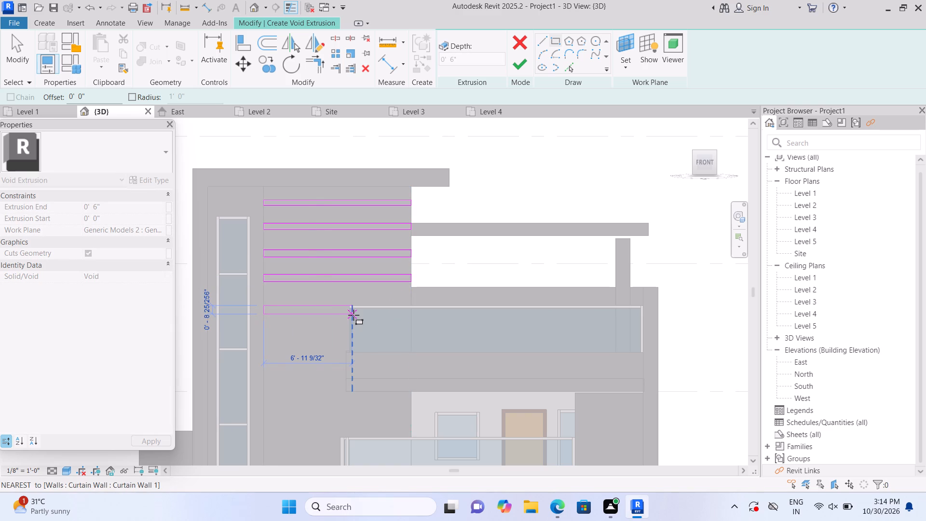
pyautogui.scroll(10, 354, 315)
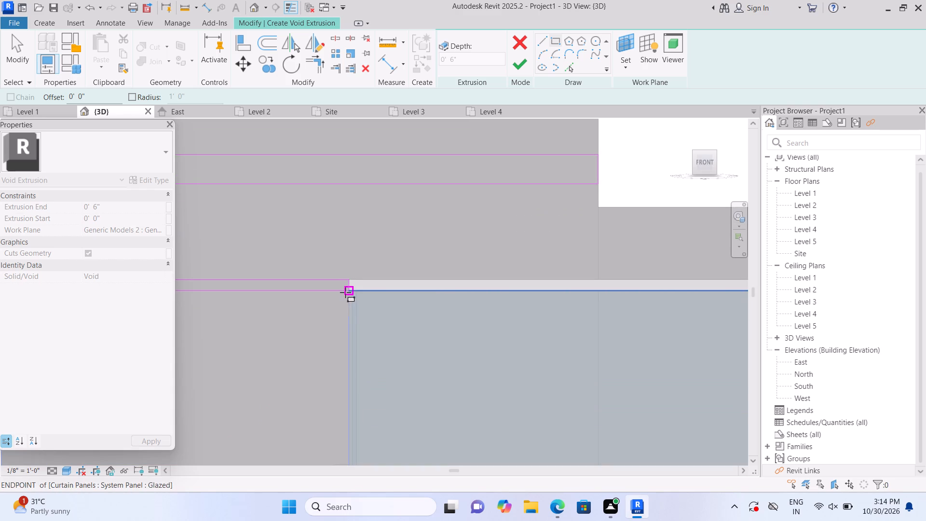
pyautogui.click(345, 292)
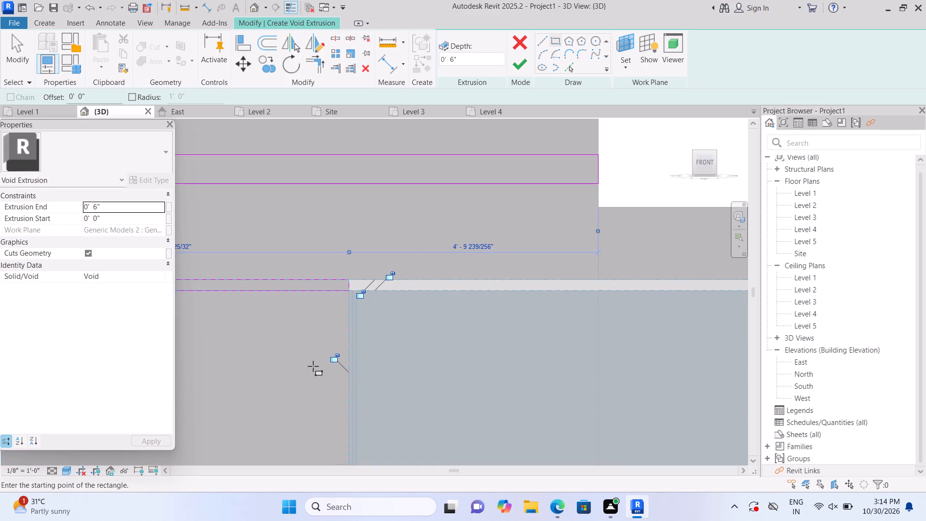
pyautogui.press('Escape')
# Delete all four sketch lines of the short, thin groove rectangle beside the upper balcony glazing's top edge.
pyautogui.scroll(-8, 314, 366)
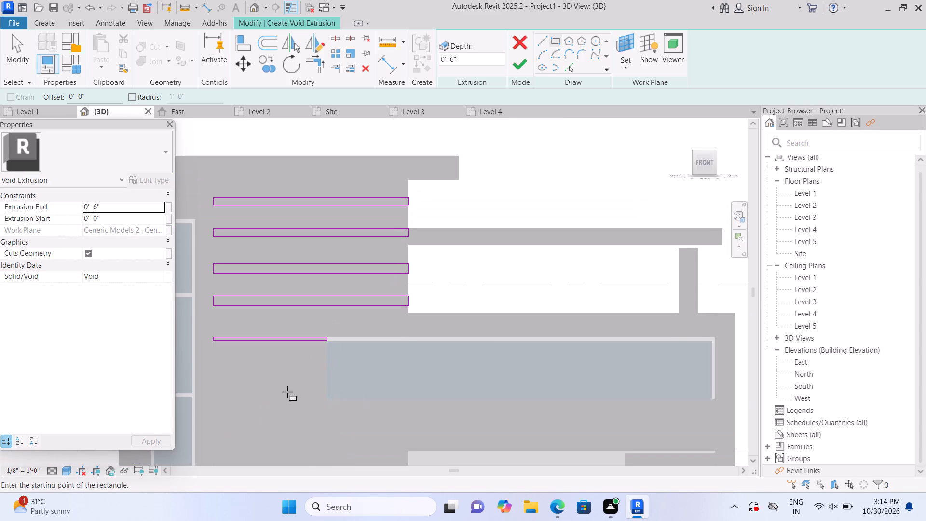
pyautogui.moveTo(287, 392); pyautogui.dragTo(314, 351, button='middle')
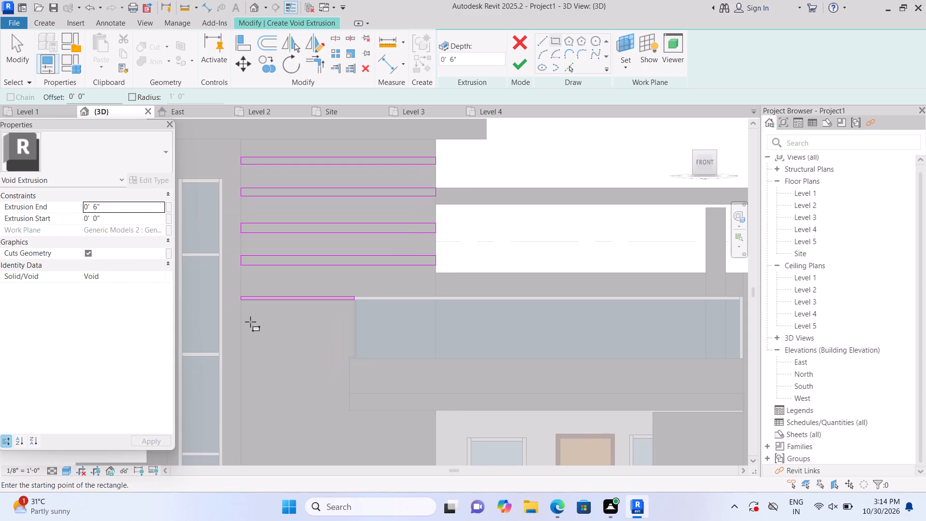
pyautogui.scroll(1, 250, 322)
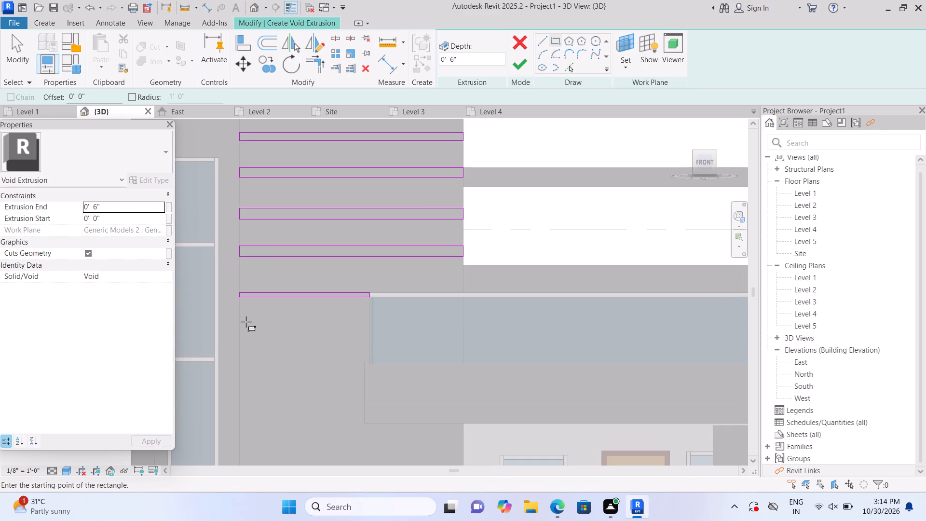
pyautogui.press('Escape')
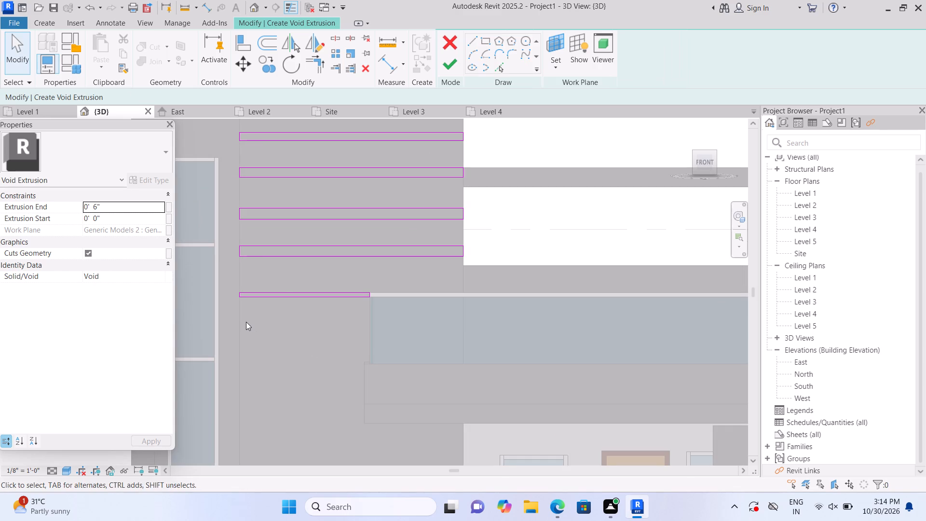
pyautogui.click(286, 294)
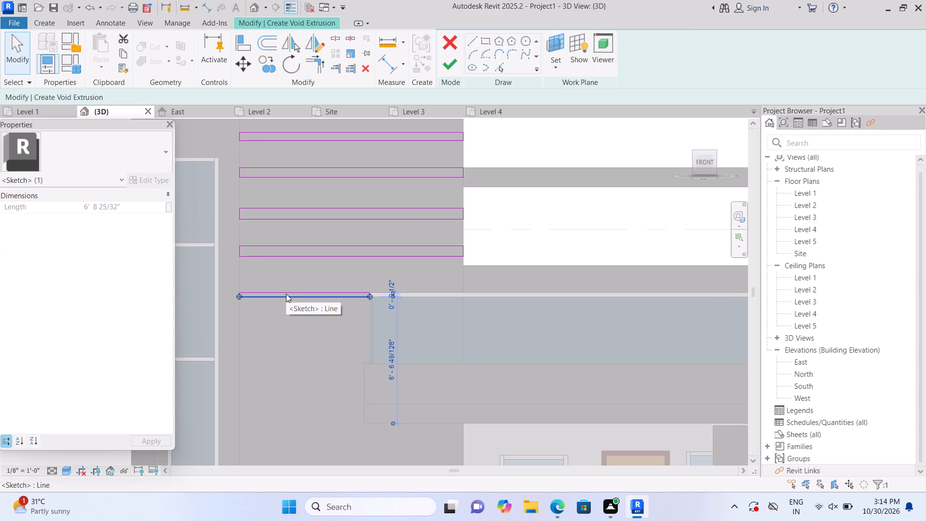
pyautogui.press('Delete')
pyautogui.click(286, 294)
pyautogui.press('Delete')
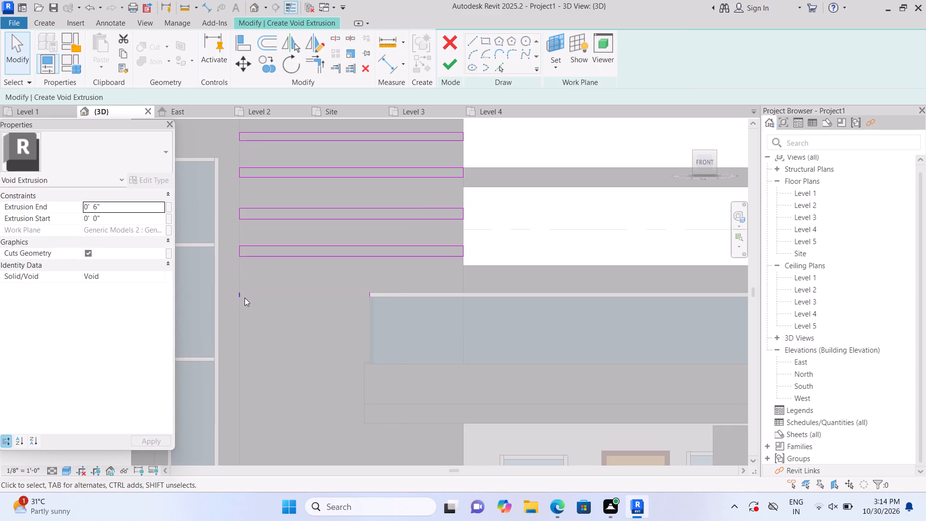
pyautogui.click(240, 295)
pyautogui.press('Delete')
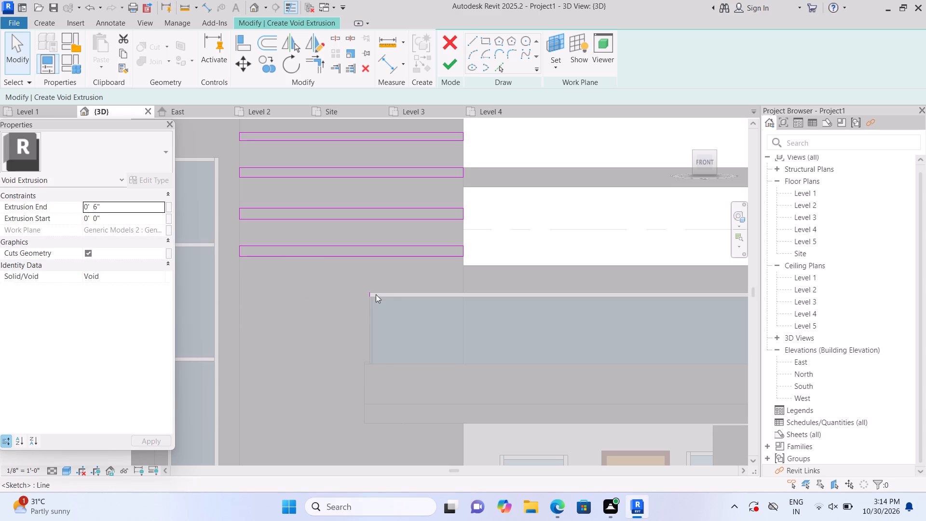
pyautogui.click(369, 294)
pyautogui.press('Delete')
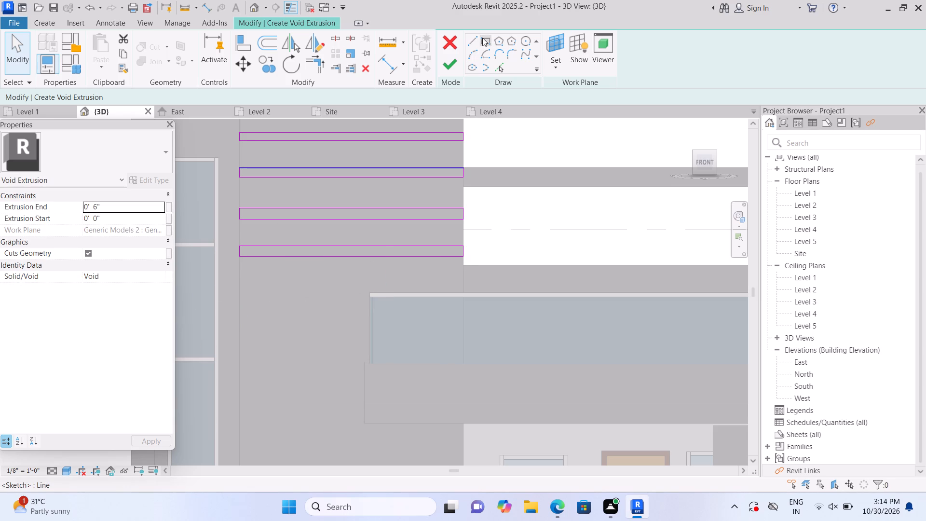
# Sketch a full-width fifth groove rectangle about 11' 6 3/4" by 4 3/8", with its lower edge level with the balcony glazing's top.
pyautogui.click(488, 40)
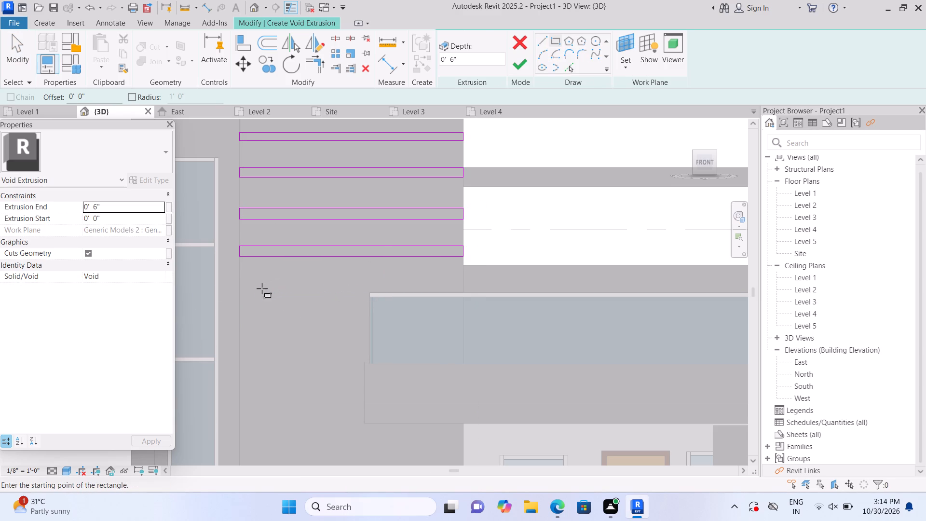
pyautogui.click(238, 291)
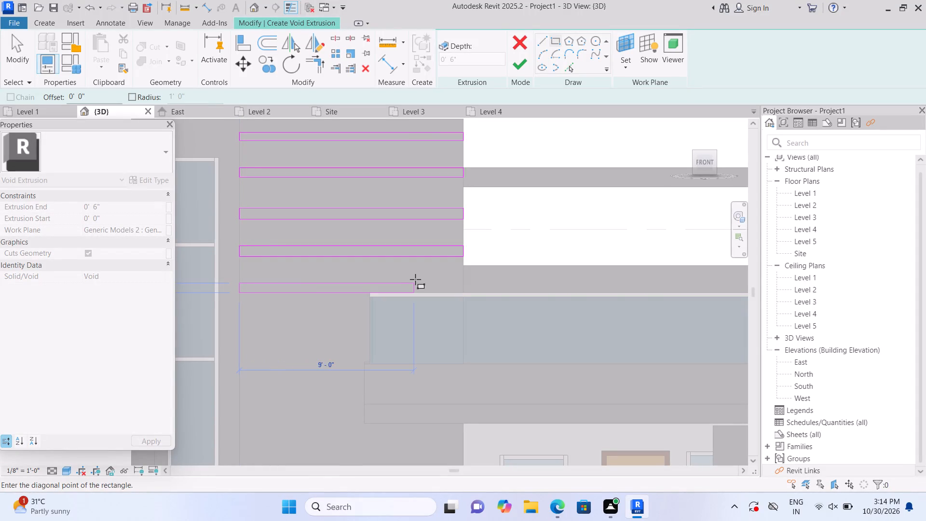
pyautogui.click(464, 286)
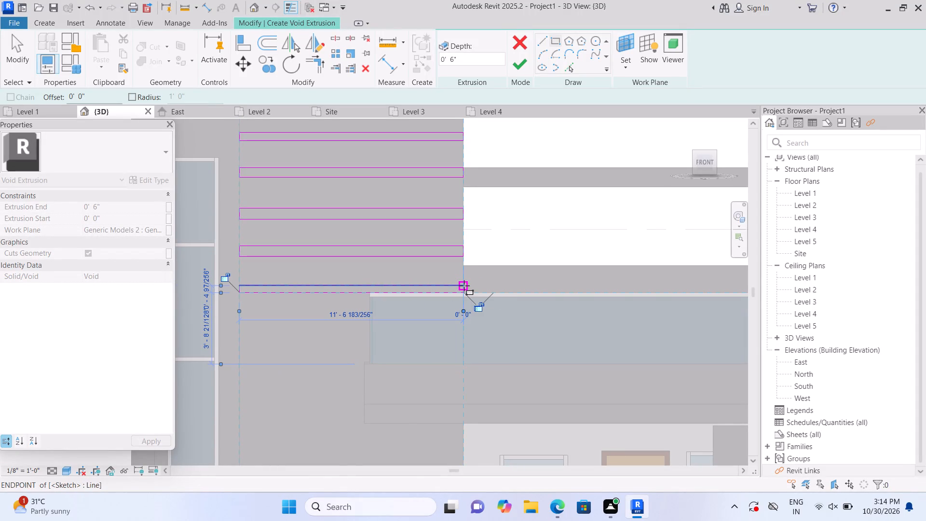
pyautogui.press('Escape')
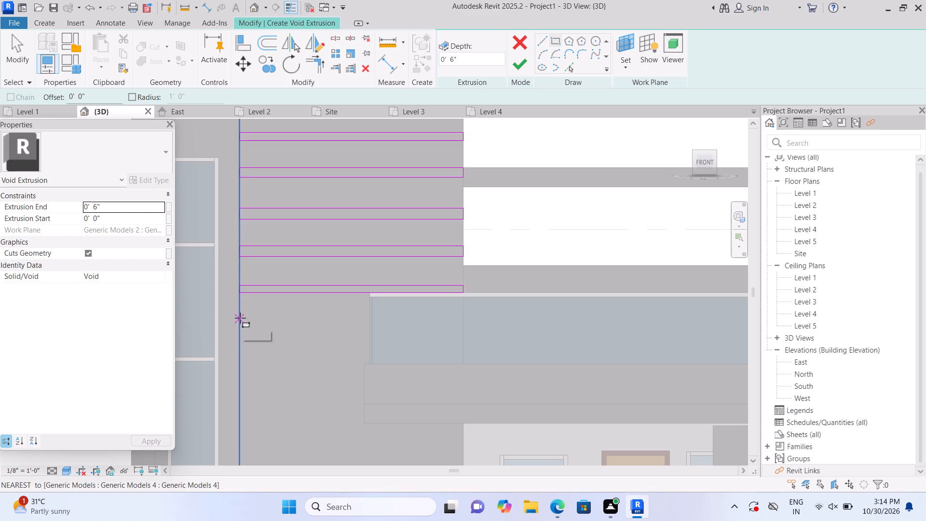
# Sketch a shorter sixth groove rectangle about 6' 8 3/4" long below the fifth, ending at the near edge of the balcony glazing.
pyautogui.click(241, 315)
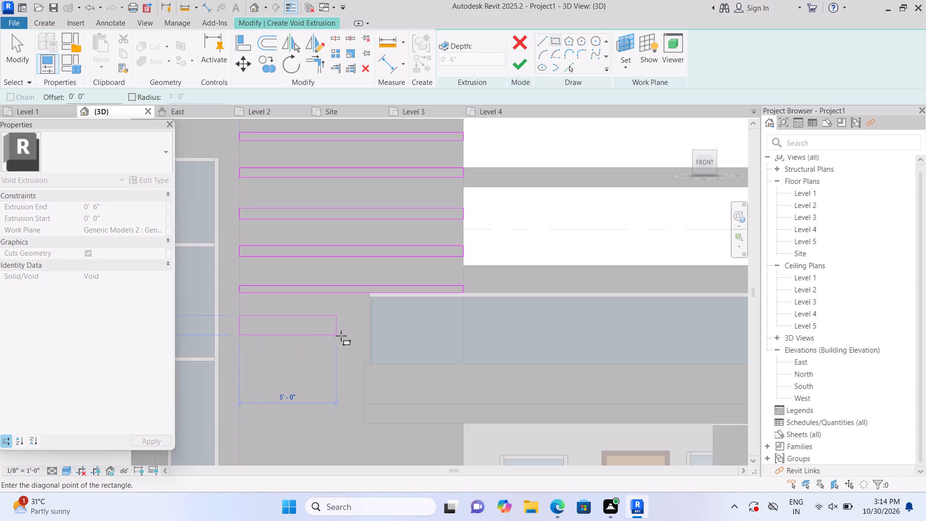
pyautogui.click(370, 322)
pyautogui.press('Escape')
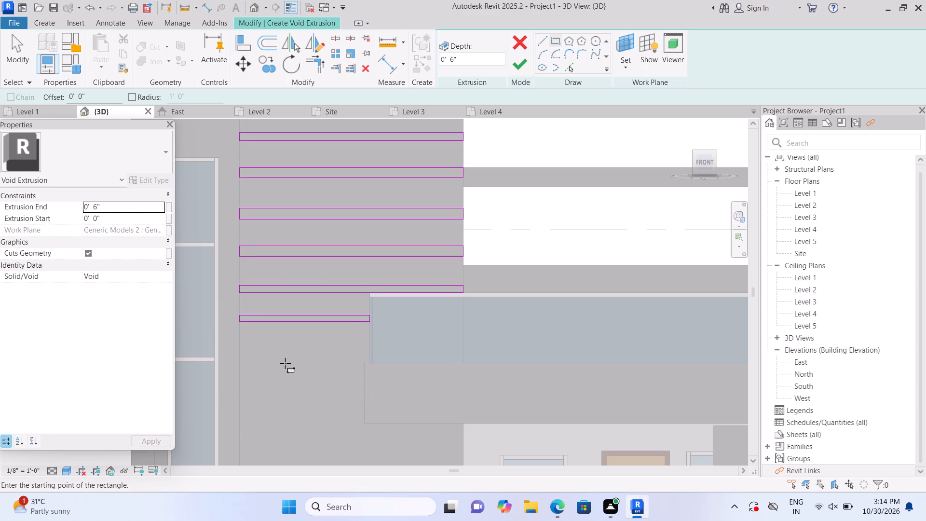
# Sketch a thin groove rectangle about 6' 5 3/8" by 1 1/2" level with the balcony glazing's base, ending at the balcony slab's edge.
pyautogui.click(242, 343)
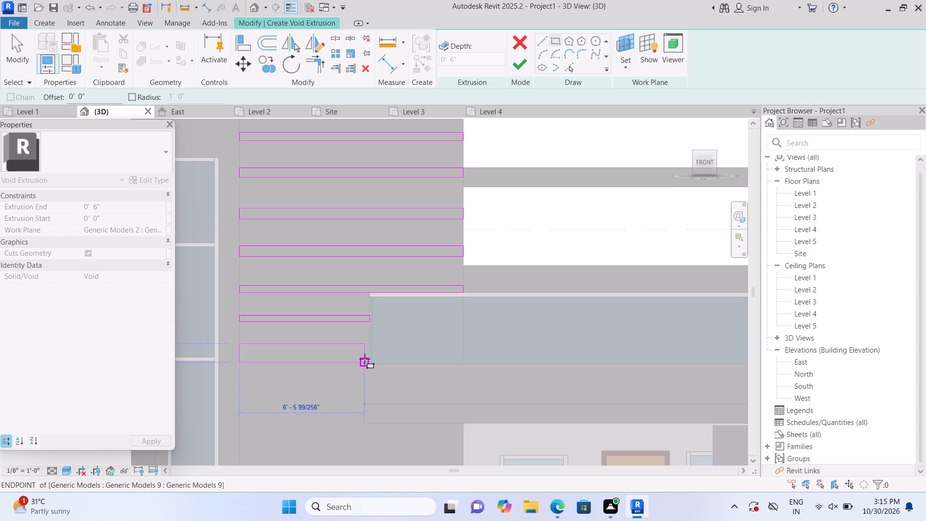
pyautogui.press('Escape')
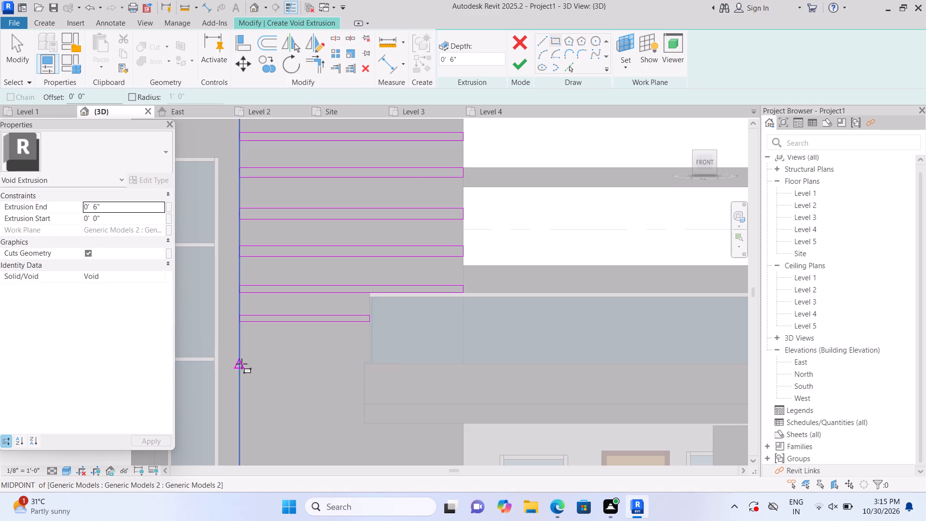
pyautogui.click(242, 364)
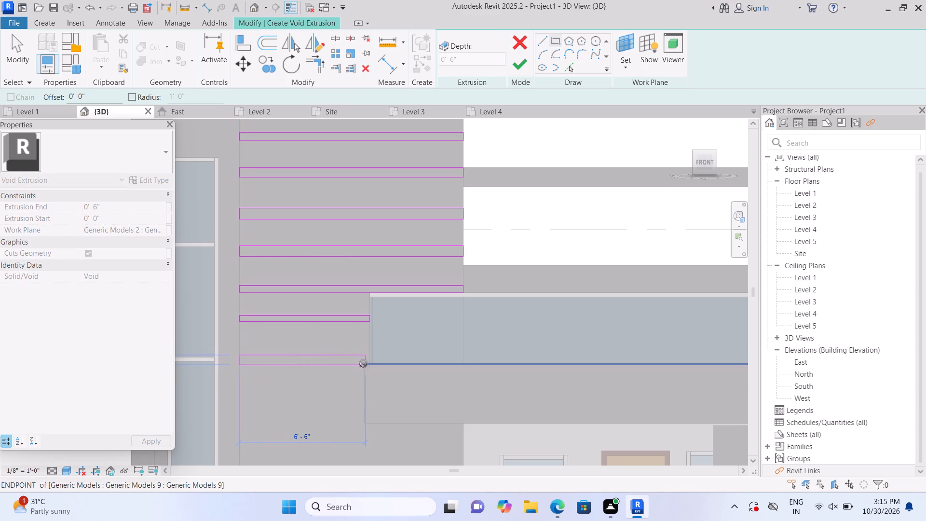
pyautogui.scroll(17, 362, 364)
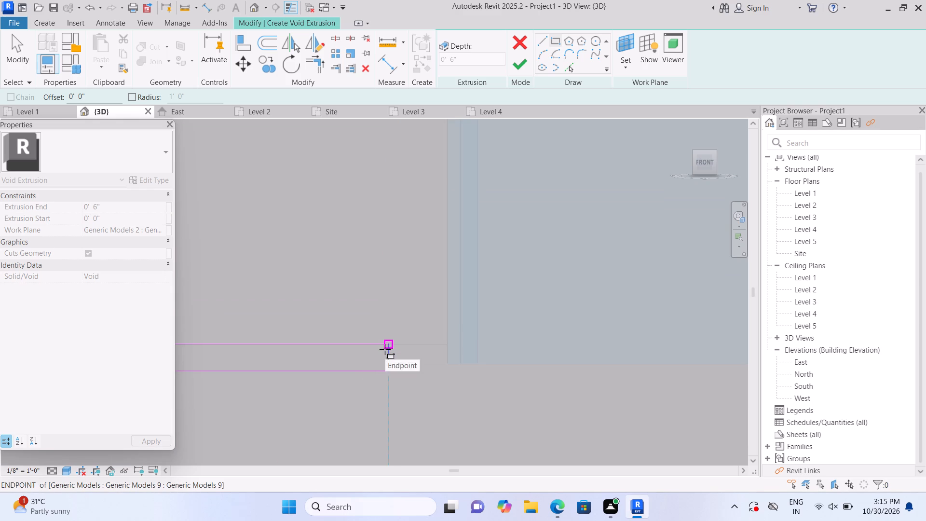
pyautogui.click(385, 349)
pyautogui.scroll(-9, 365, 382)
pyautogui.scroll(-3, 330, 400)
pyautogui.moveTo(329, 400); pyautogui.dragTo(397, 341, button='middle')
pyautogui.scroll(-4, 435, 297)
pyautogui.scroll(-3, 314, 384)
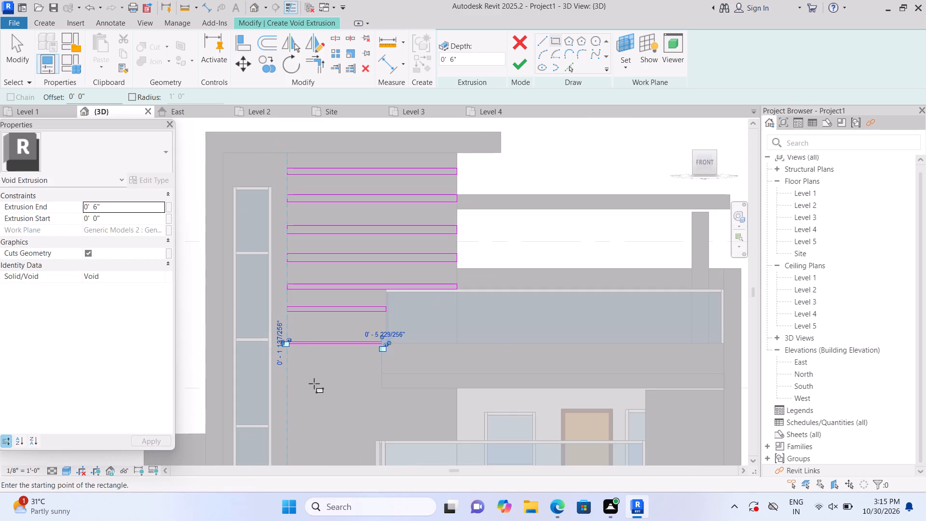
pyautogui.press('Escape')
# Sketch another thin groove rectangle in the gap between the two short grooves, ending at the near edge of the balcony glazing.
pyautogui.scroll(2, 314, 384)
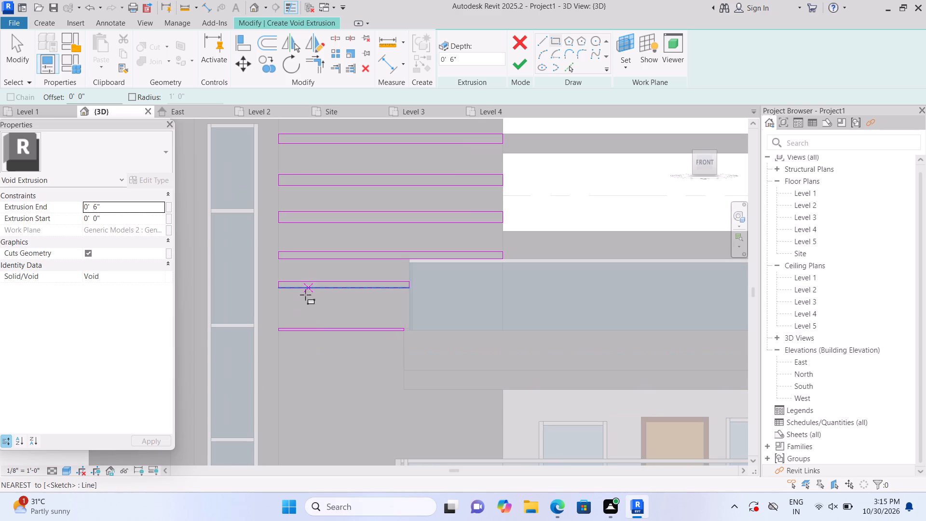
pyautogui.click(282, 304)
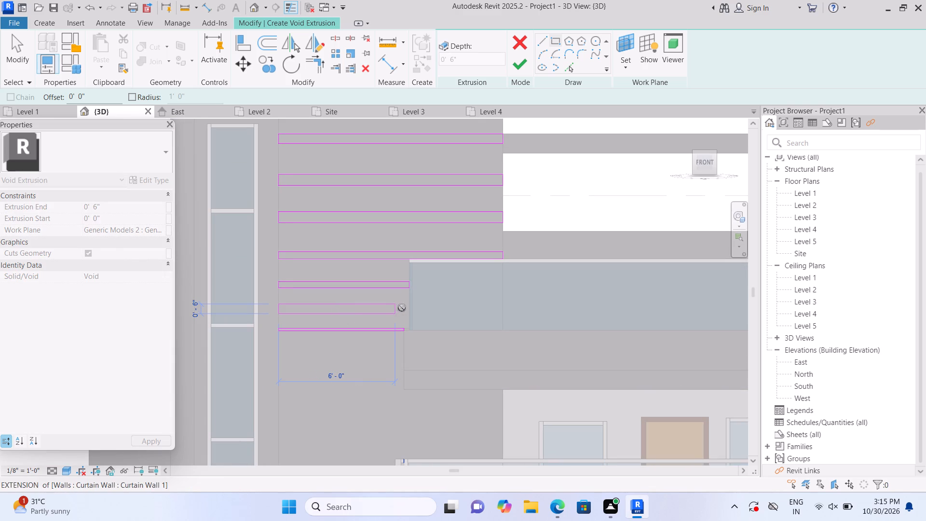
pyautogui.scroll(9, 415, 306)
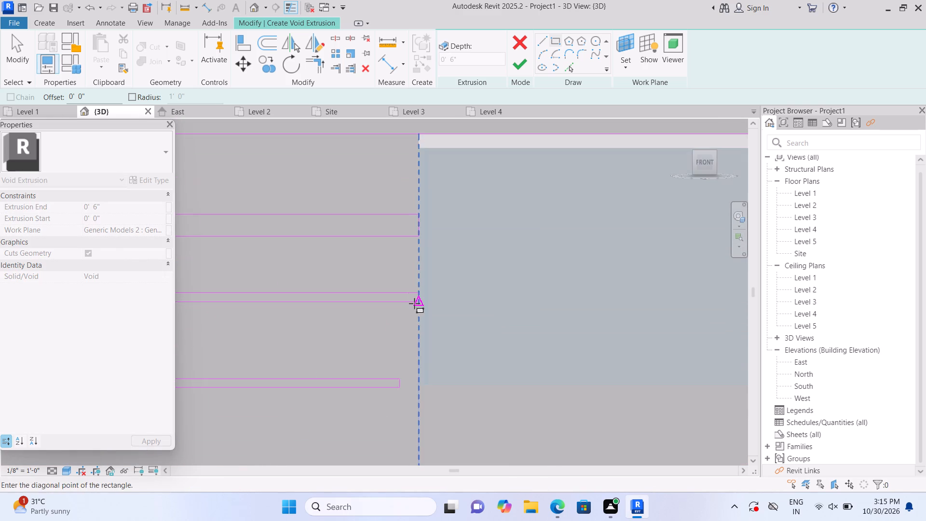
pyautogui.scroll(3, 415, 303)
pyautogui.click(418, 295)
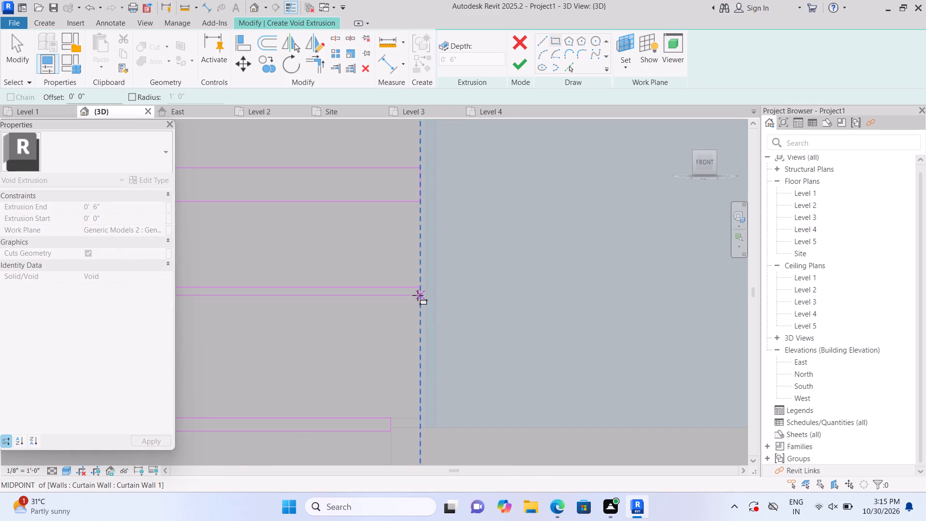
pyautogui.press('Escape')
# Sketch a groove rectangle about 6' 5 3/8" long below the lowest one, ending at the side edge of the balcony slab band.
pyautogui.scroll(-10, 403, 326)
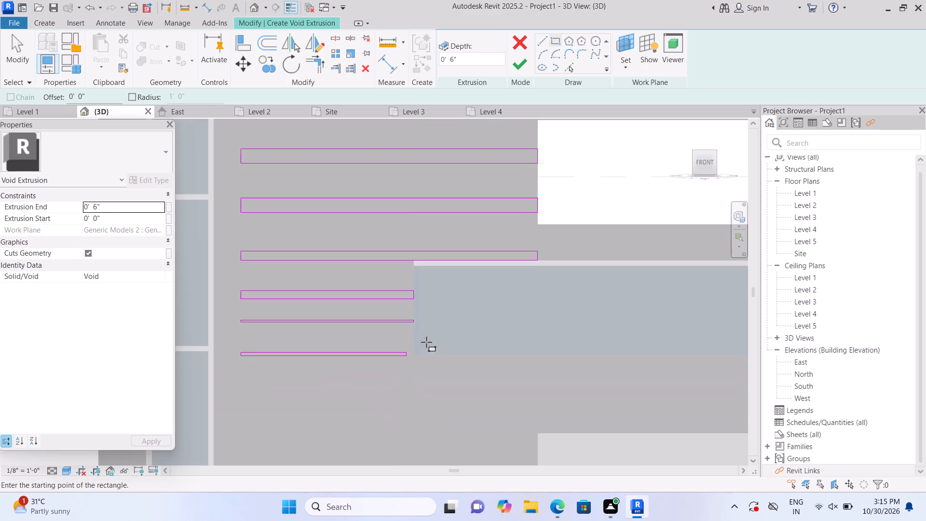
pyautogui.scroll(-4, 426, 342)
pyautogui.moveTo(350, 411); pyautogui.dragTo(328, 325, button='middle')
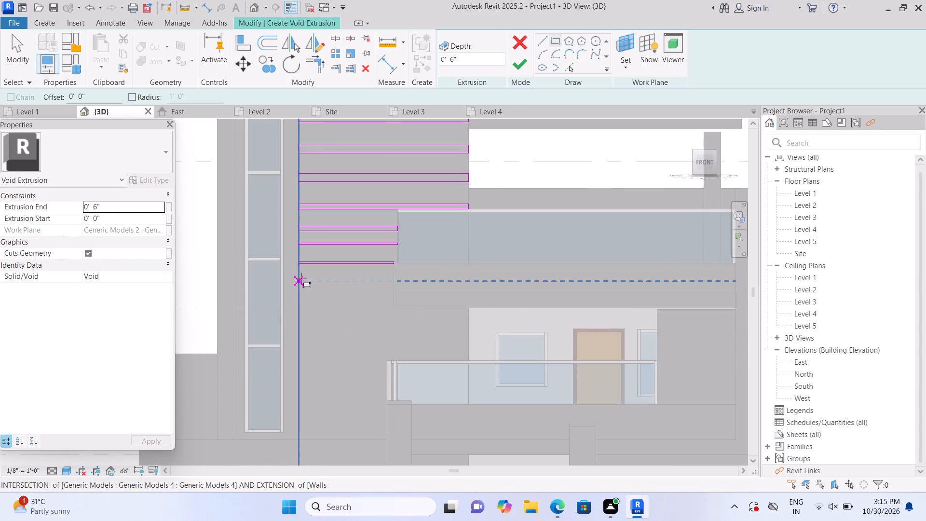
pyautogui.click(298, 284)
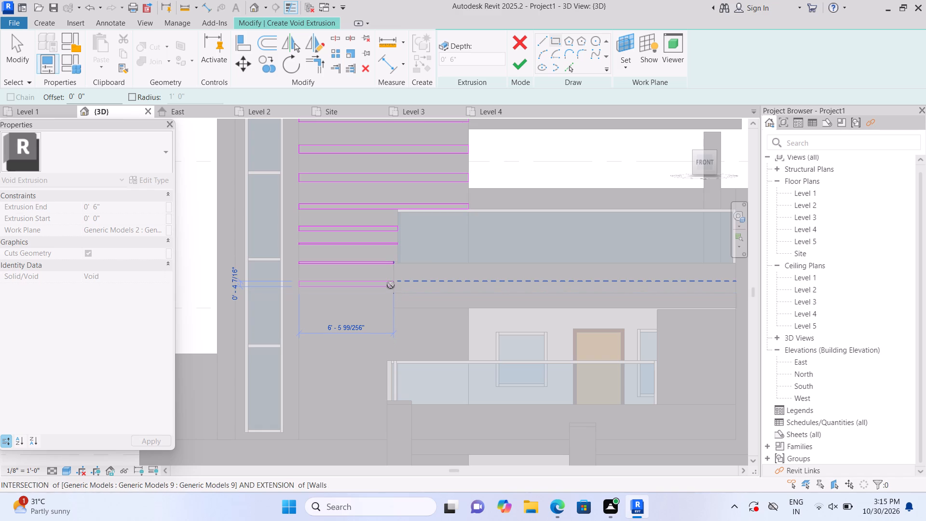
pyautogui.scroll(9, 397, 289)
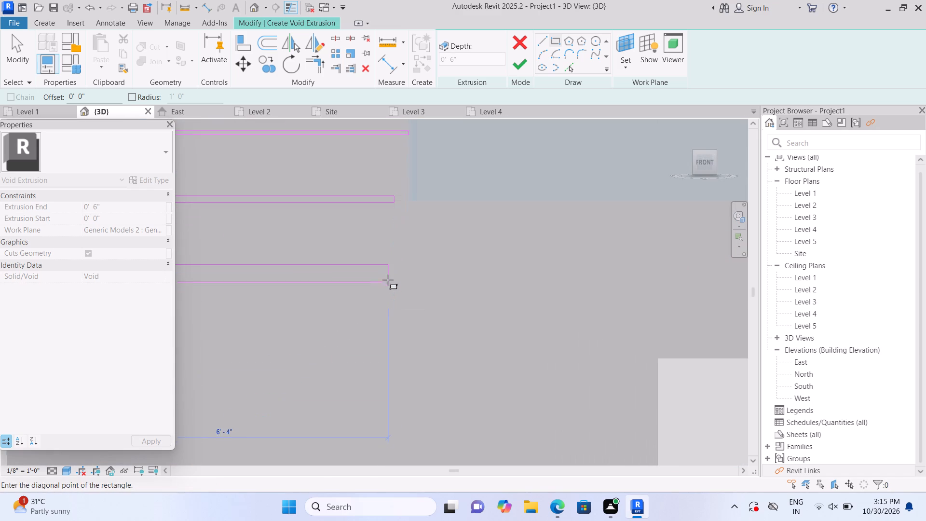
pyautogui.click(394, 274)
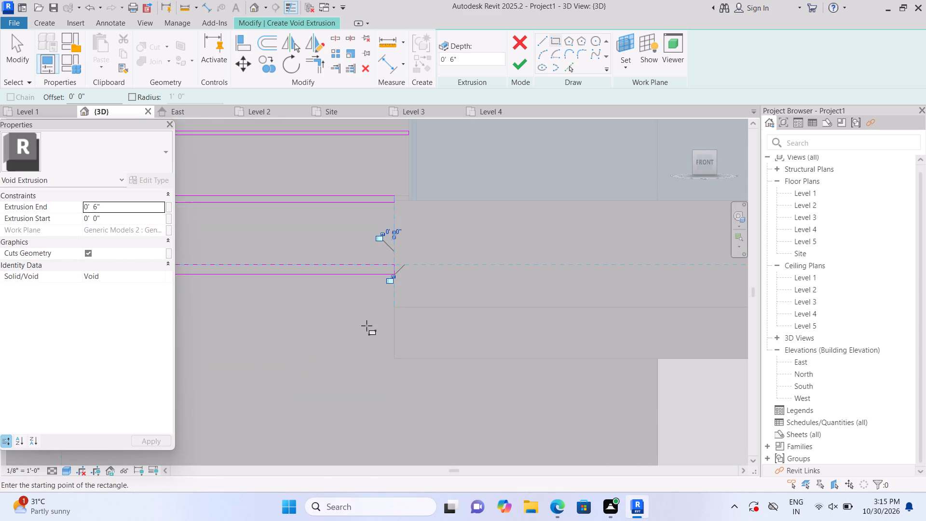
# Sketch a thin groove rectangle about 6' 5 3/8" long below the lowest one, just above the balcony slab band's bottom edge.
pyautogui.press('Escape')
pyautogui.scroll(-7, 367, 326)
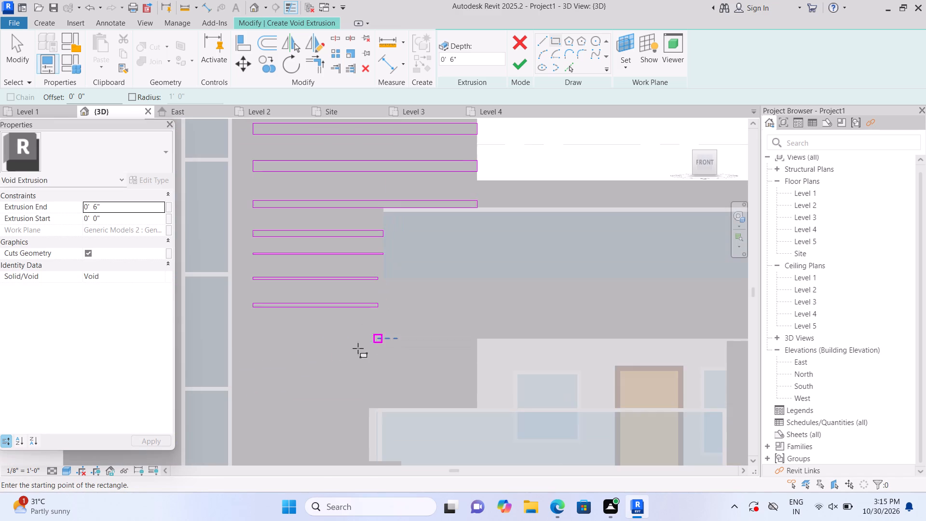
pyautogui.moveTo(300, 370); pyautogui.dragTo(295, 301, button='middle')
pyautogui.scroll(2, 300, 298)
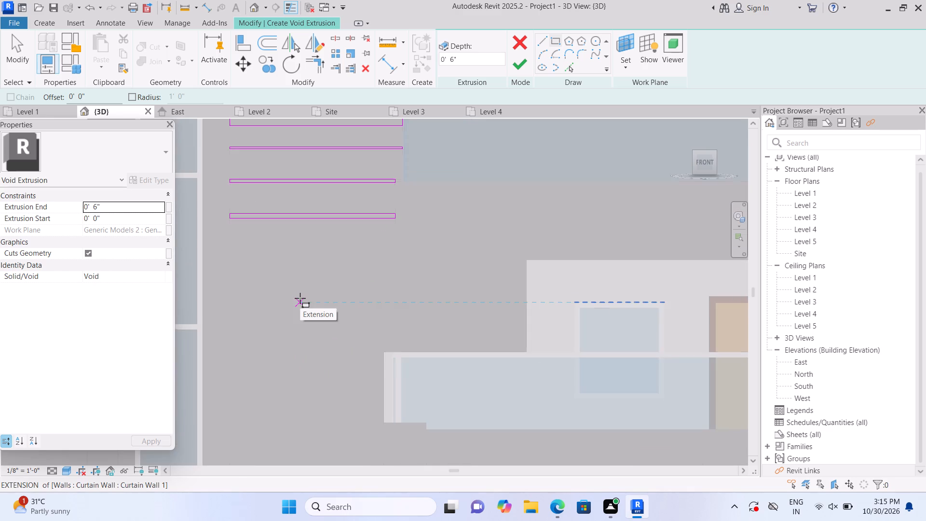
pyautogui.scroll(1, 298, 294)
pyautogui.moveTo(286, 275); pyautogui.dragTo(341, 312, button='middle')
pyautogui.scroll(1, 309, 299)
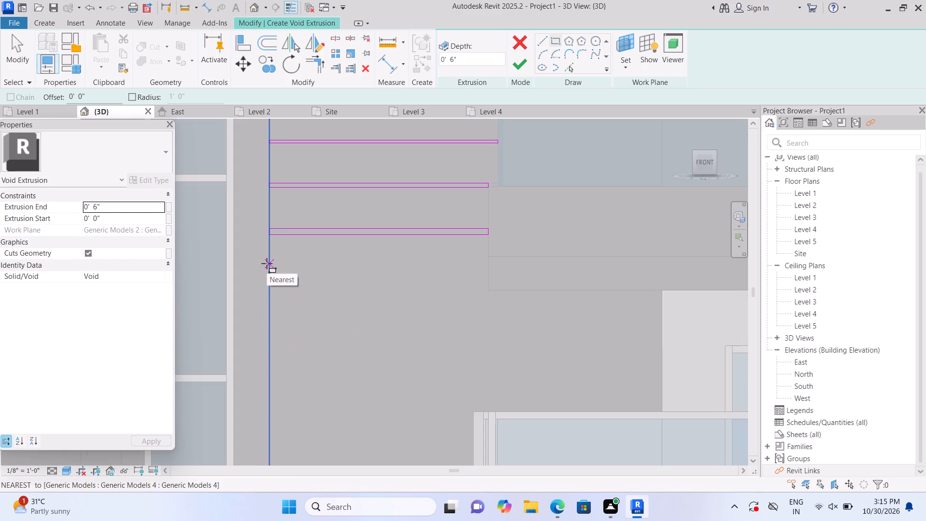
pyautogui.click(268, 263)
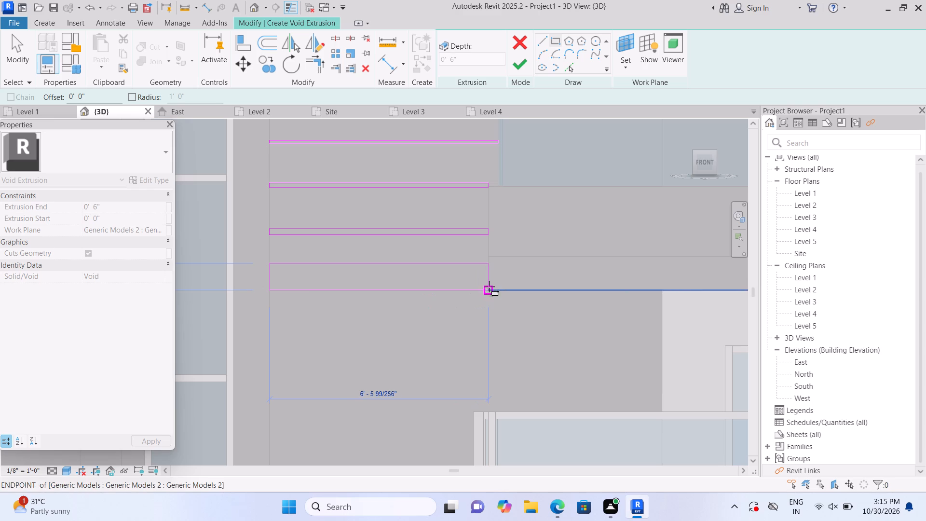
pyautogui.scroll(4, 488, 276)
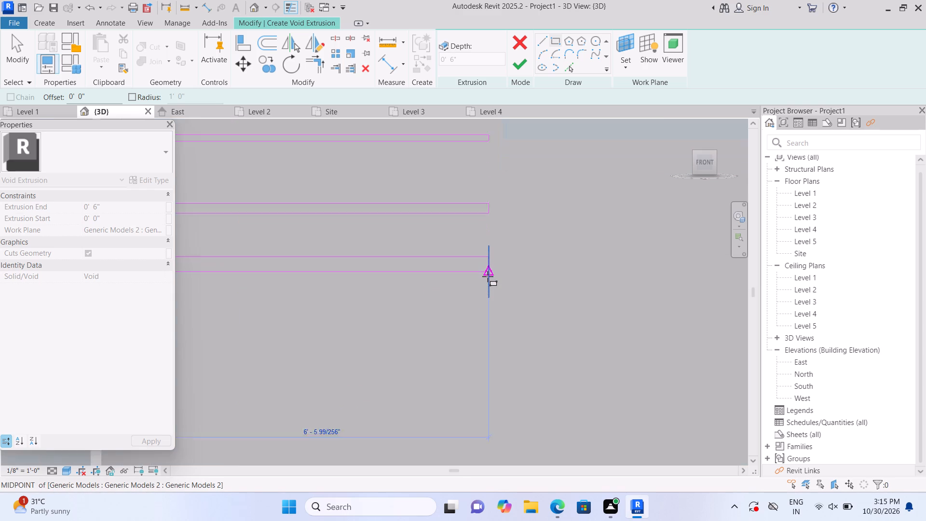
pyautogui.scroll(3, 488, 276)
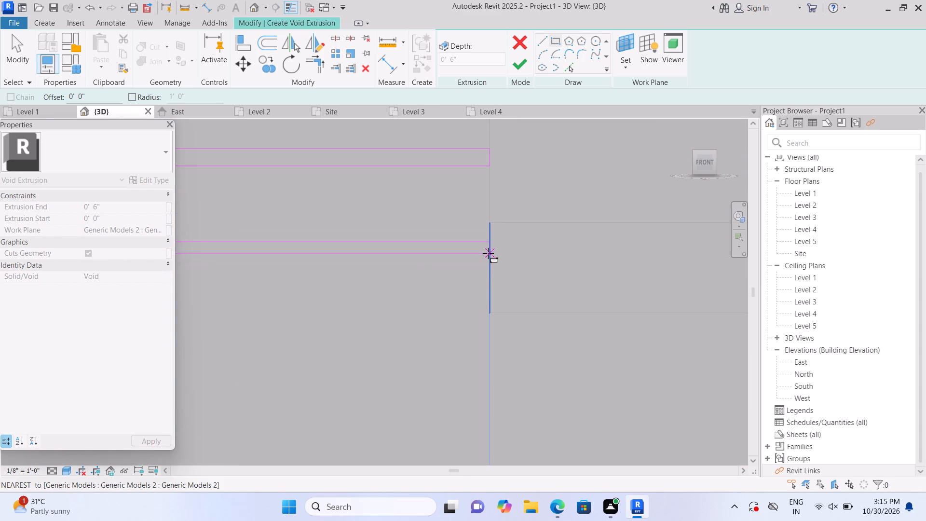
pyautogui.click(488, 253)
pyautogui.press('Escape')
# Sketch a groove rectangle about 6' 5 1/4" long with its top level with the balcony slab band's bottom edge.
pyautogui.scroll(-6, 459, 303)
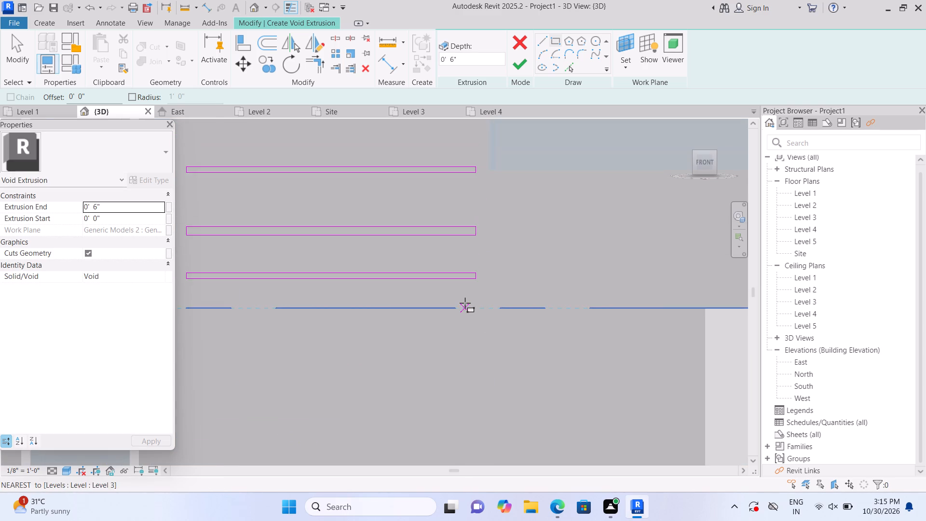
pyautogui.scroll(-1, 465, 303)
pyautogui.scroll(2, 234, 343)
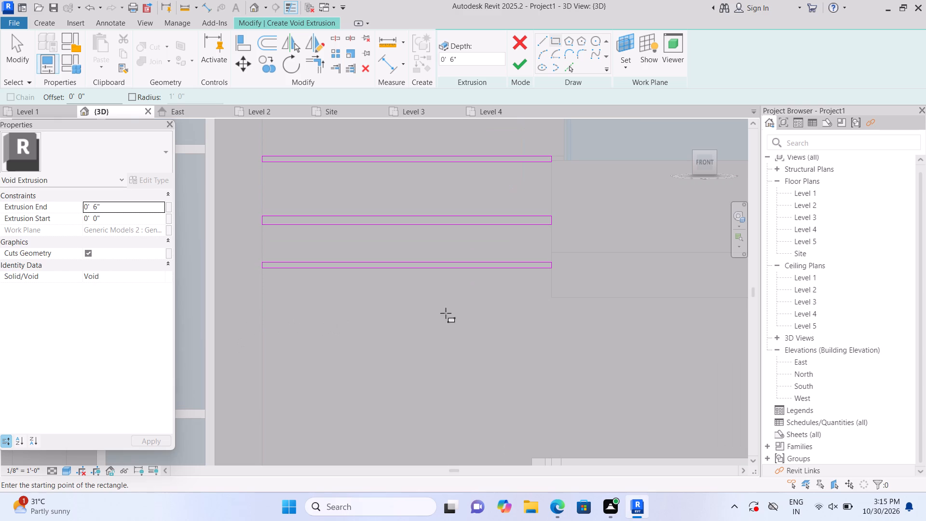
pyautogui.click(550, 297)
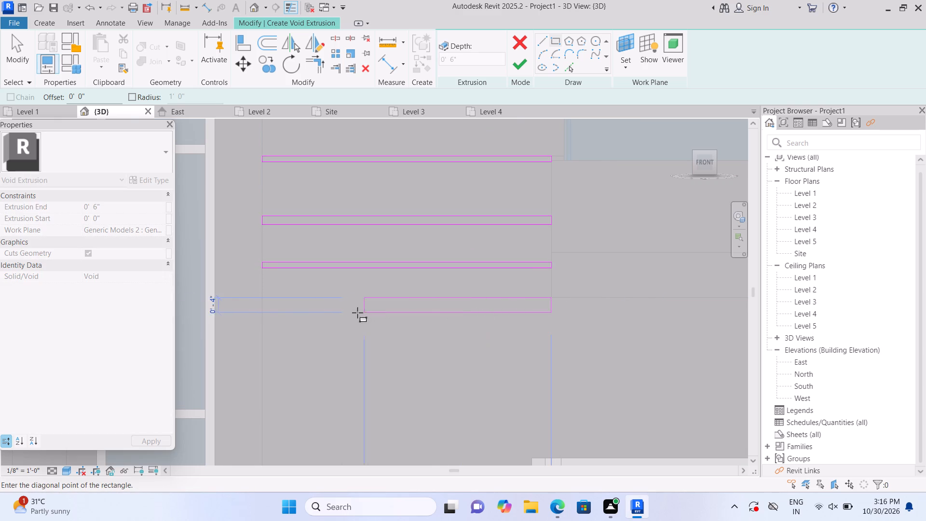
pyautogui.click(260, 306)
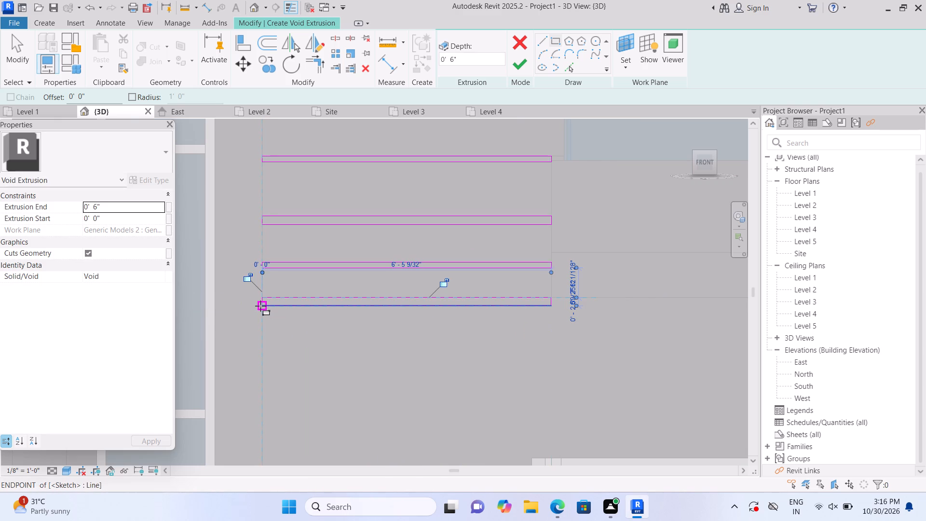
pyautogui.press('Escape')
# Sketch a full-width groove rectangle about 11' 6 3/4" long below the slab band, spanning to the tower's far edge.
pyautogui.scroll(-4, 329, 349)
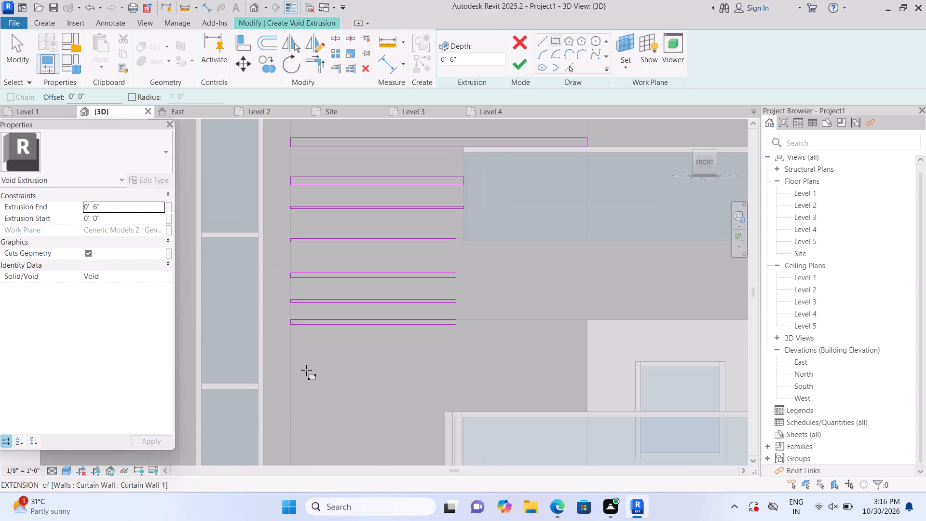
pyautogui.click(291, 352)
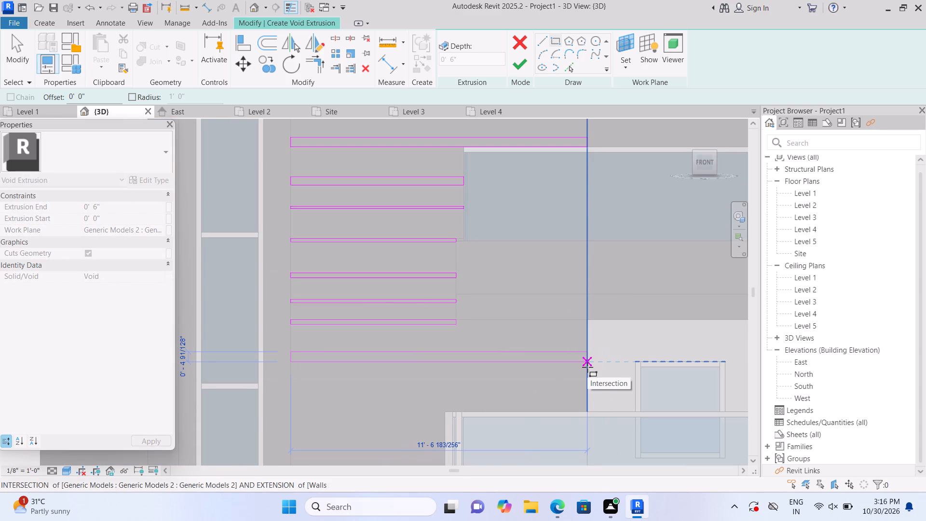
pyautogui.scroll(4, 587, 367)
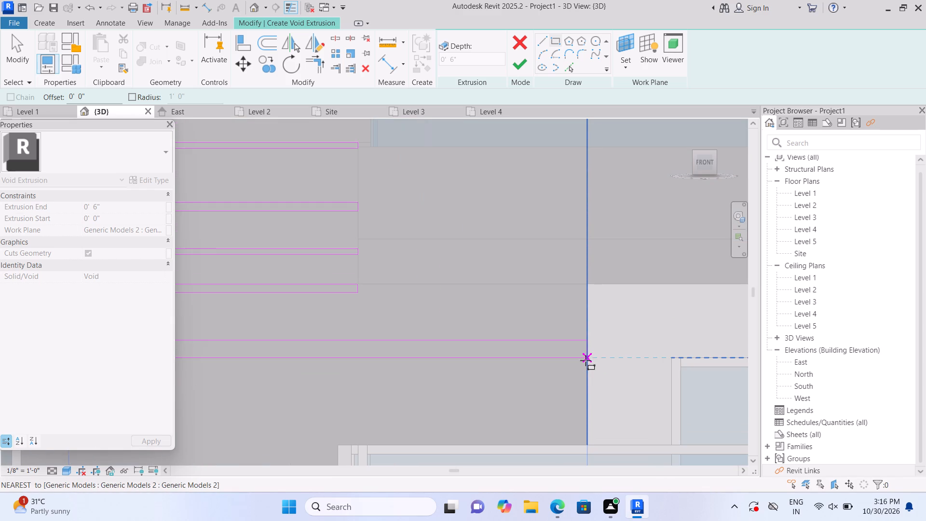
pyautogui.scroll(1, 585, 353)
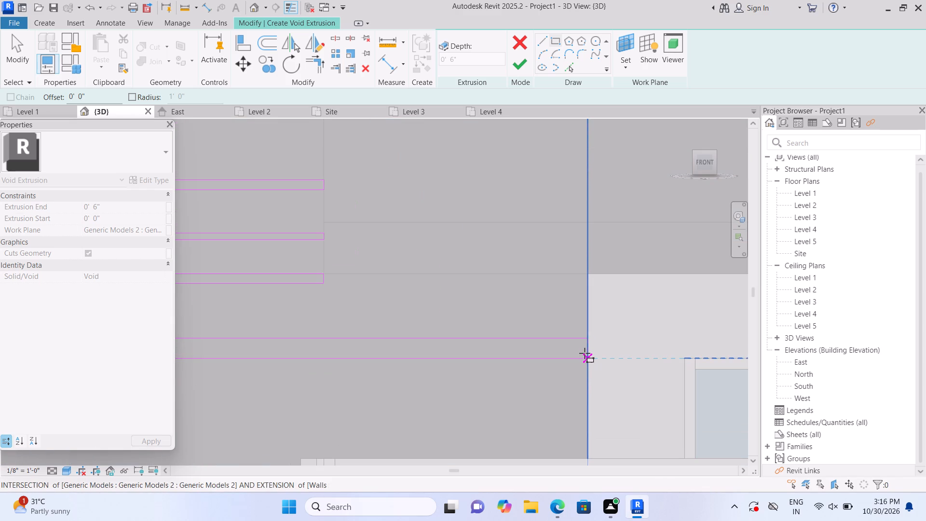
pyautogui.click(585, 347)
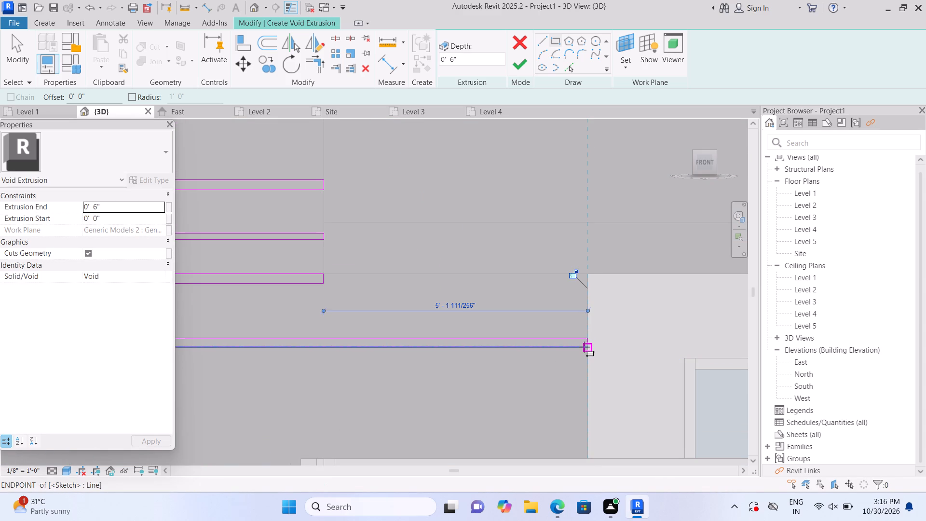
pyautogui.press('Escape')
# Sketch a second full-width groove rectangle below the previous one, just above the lower balcony's railing.
pyautogui.scroll(-5, 585, 347)
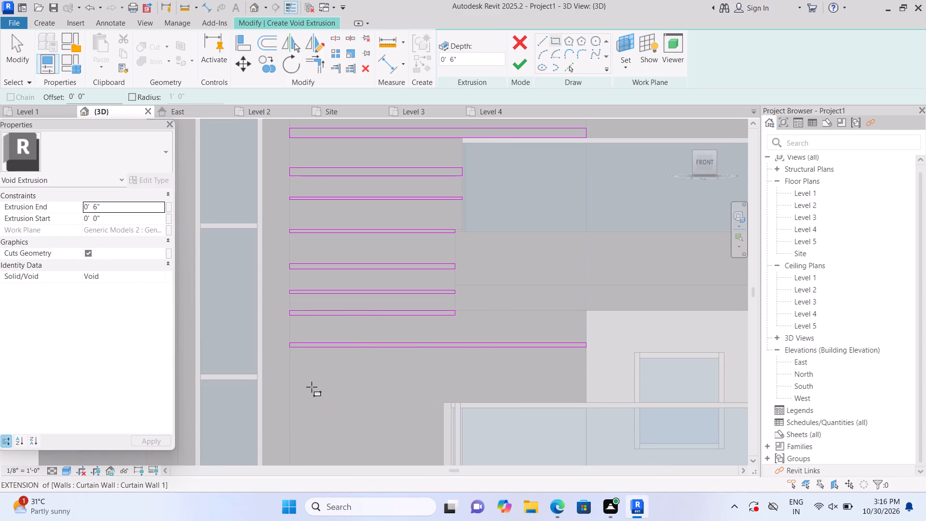
pyautogui.click(294, 370)
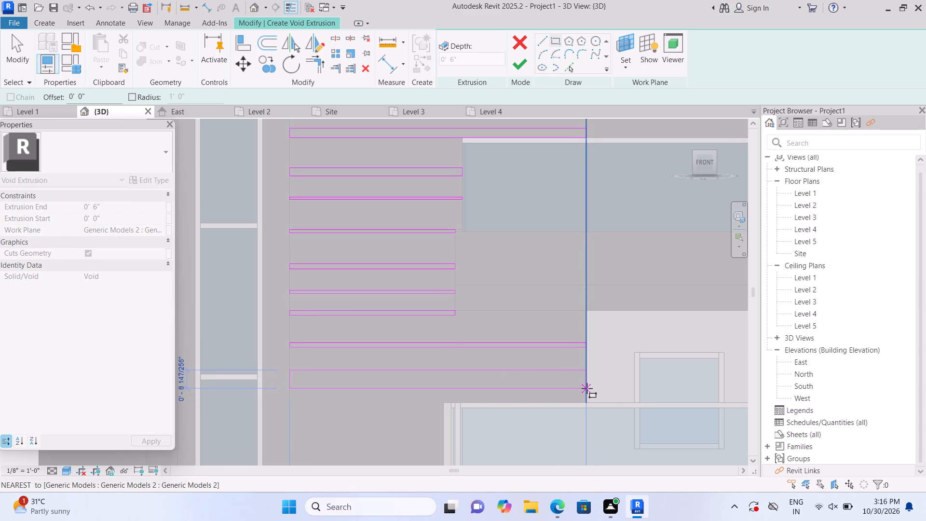
pyautogui.scroll(4, 587, 388)
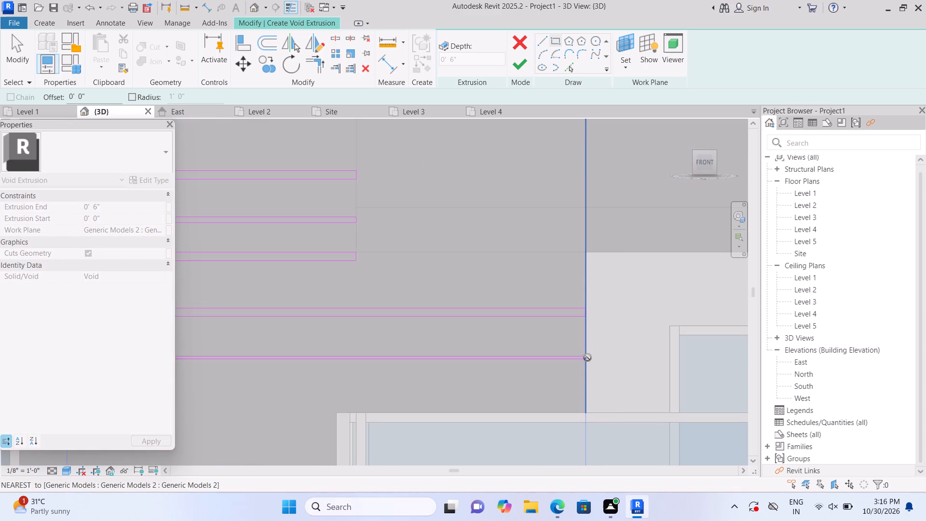
pyautogui.doubleClick(584, 365)
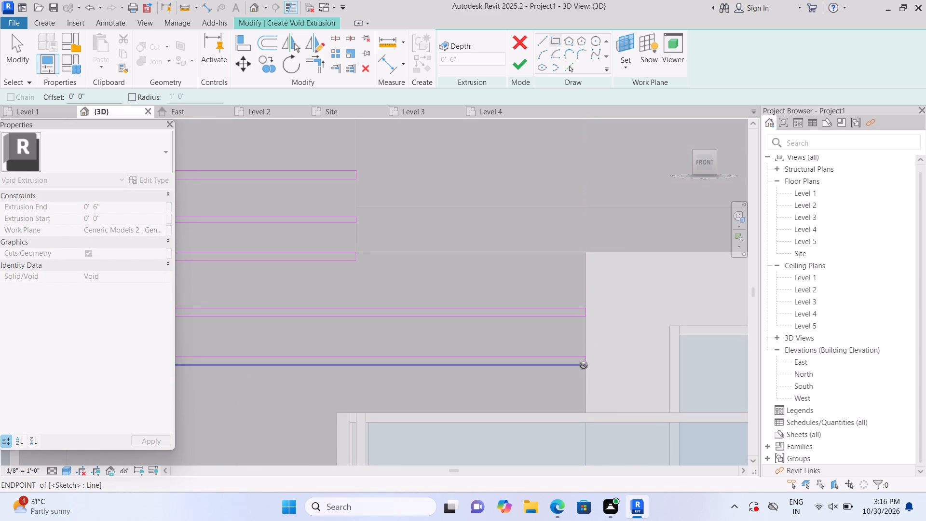
pyautogui.press('Escape')
# Sketch a groove rectangle about 6' by 2" level with the lower balcony railing's top, ending at the railing's near edge.
pyautogui.scroll(-4, 584, 368)
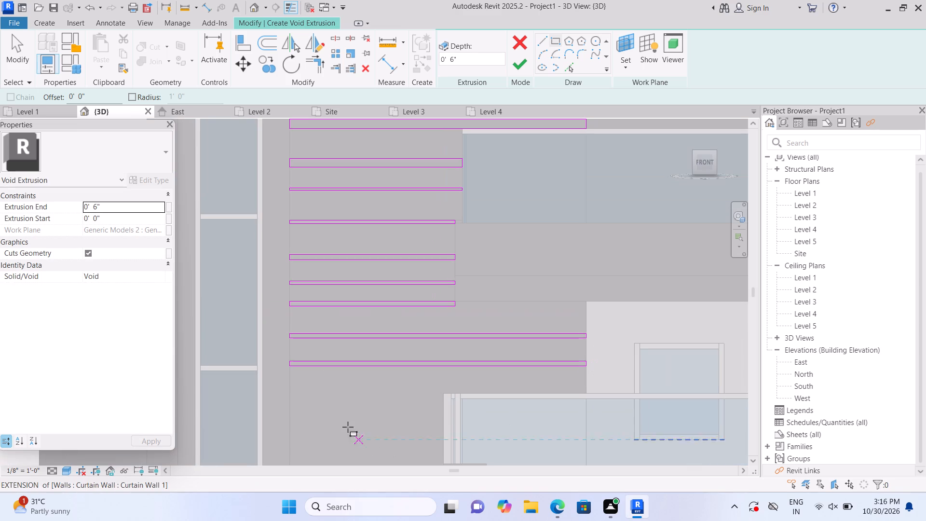
pyautogui.scroll(1, 328, 410)
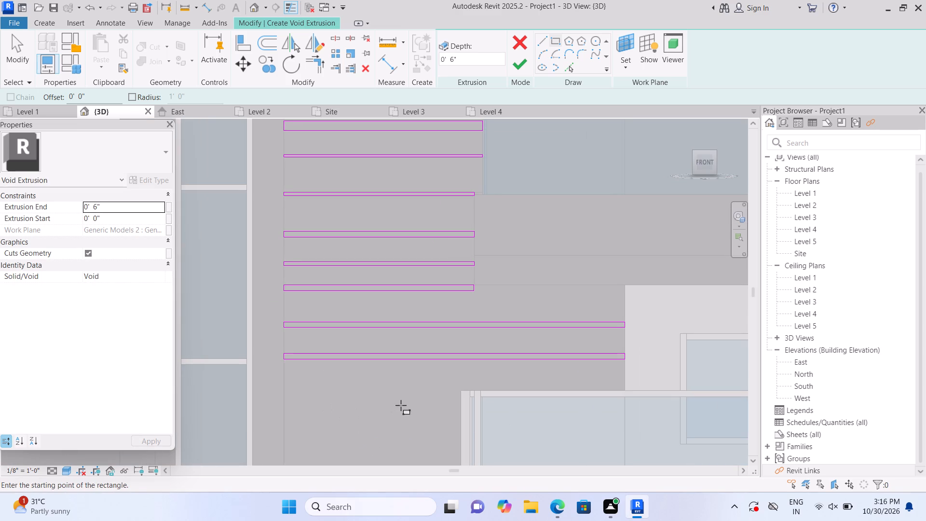
pyautogui.click(459, 391)
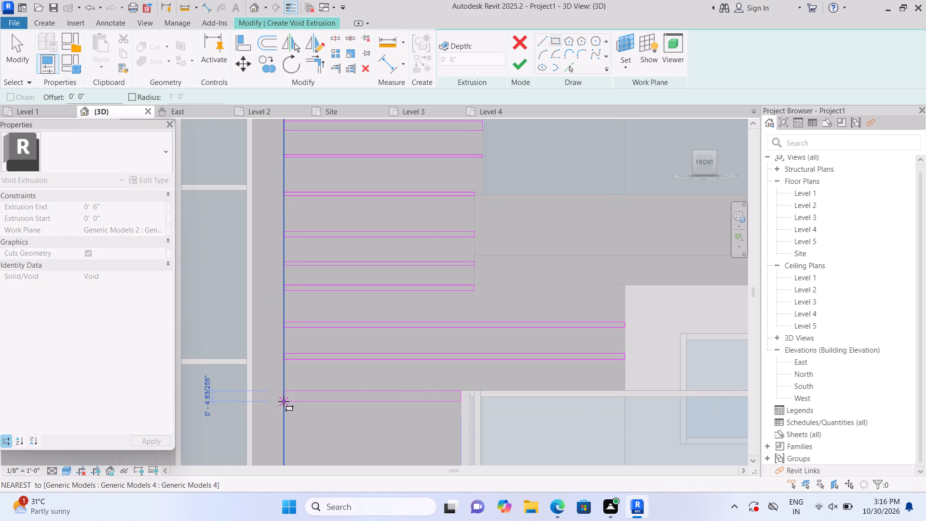
pyautogui.scroll(6, 284, 401)
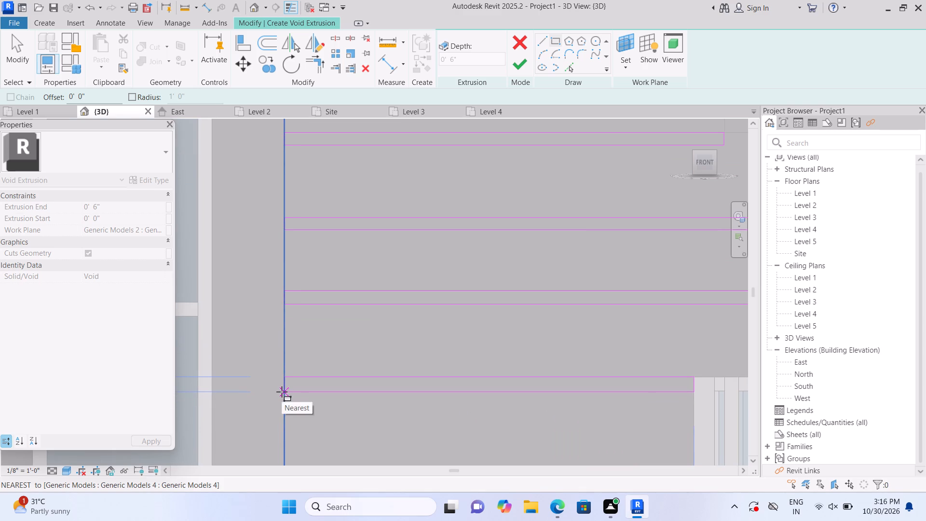
pyautogui.click(282, 388)
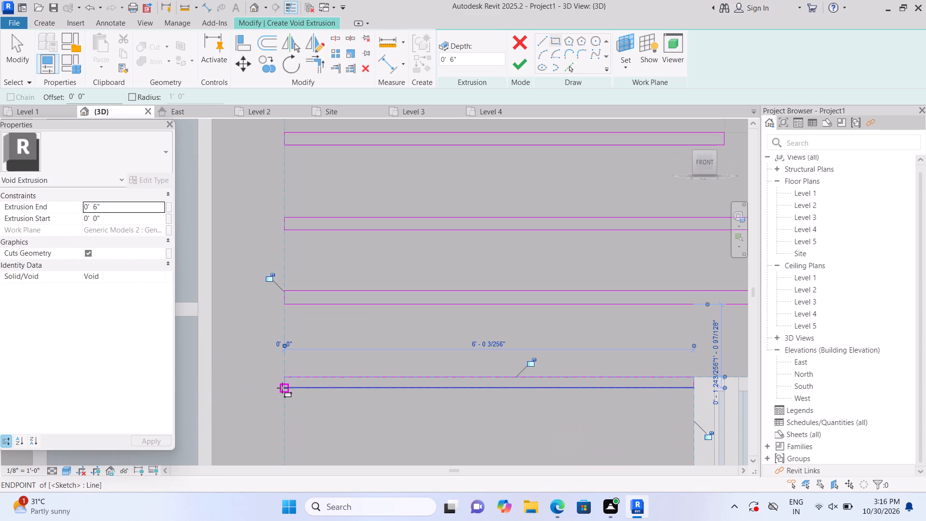
pyautogui.press('Escape')
# Sketch another groove rectangle about 6' by 3 3/8" below it, ending at the lower balcony railing's near edge.
pyautogui.scroll(-3, 302, 427)
pyautogui.moveTo(323, 419); pyautogui.dragTo(320, 399, button='middle')
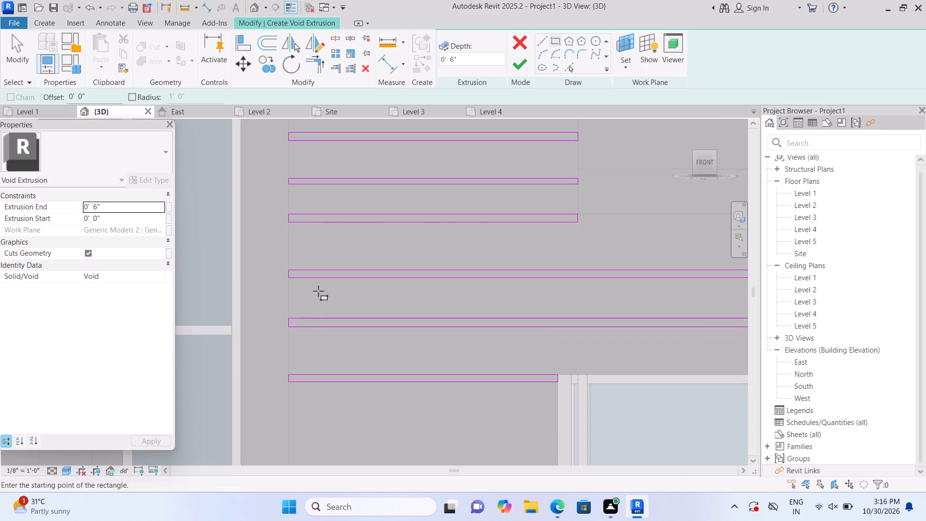
pyautogui.scroll(-5, 356, 428)
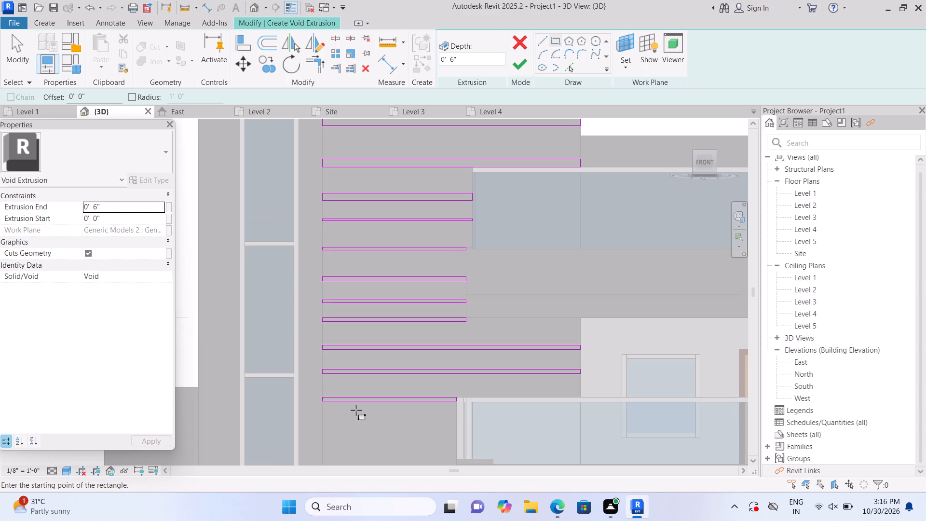
pyautogui.moveTo(353, 408); pyautogui.dragTo(354, 266, button='middle')
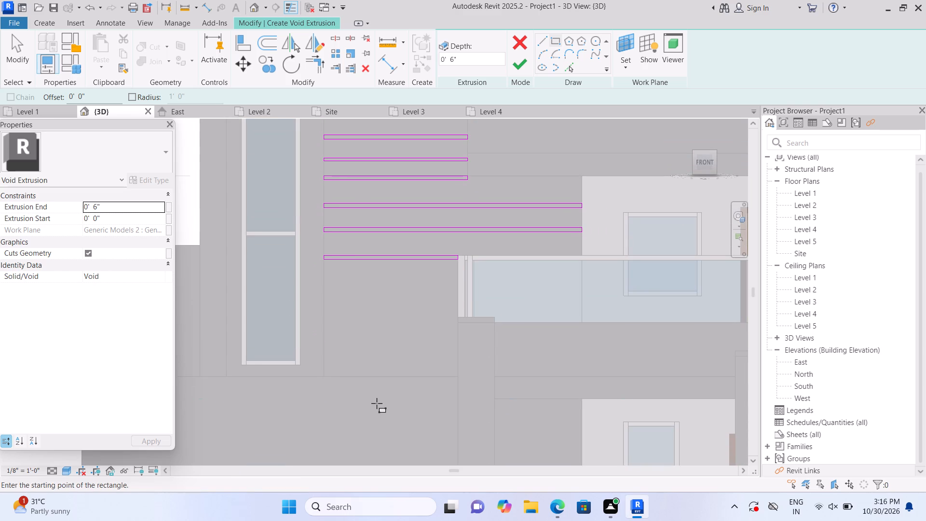
pyautogui.click(322, 276)
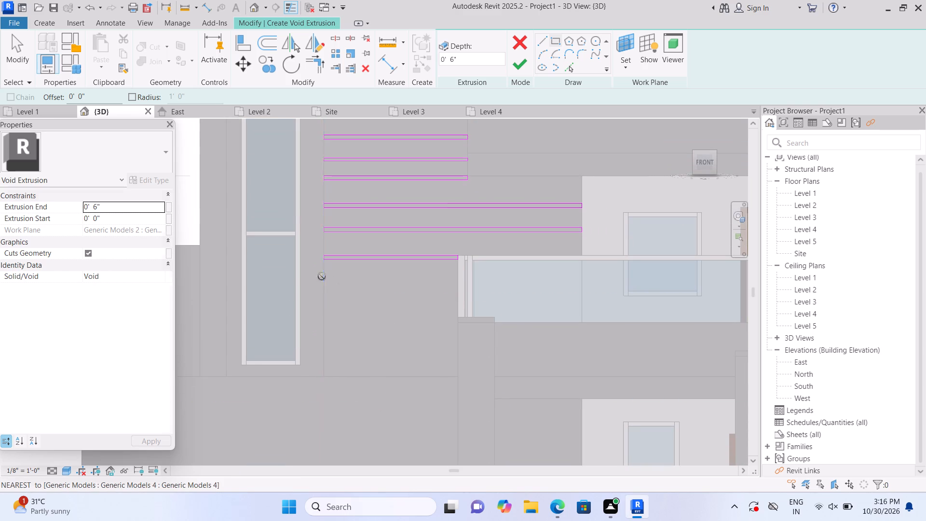
pyautogui.click(453, 282)
pyautogui.press('Escape')
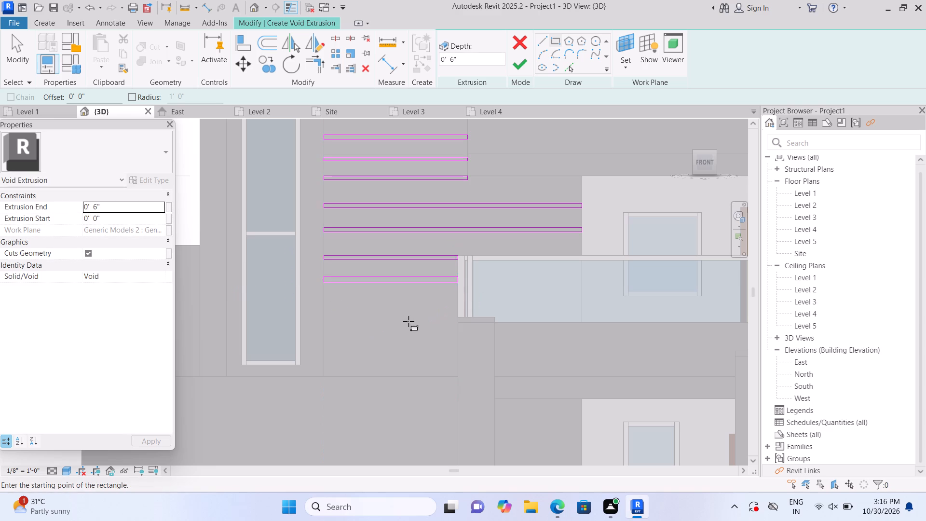
# Sketch a thin groove rectangle about 6' long below the last one, ending at the lower balcony railing's near edge.
pyautogui.scroll(2, 328, 300)
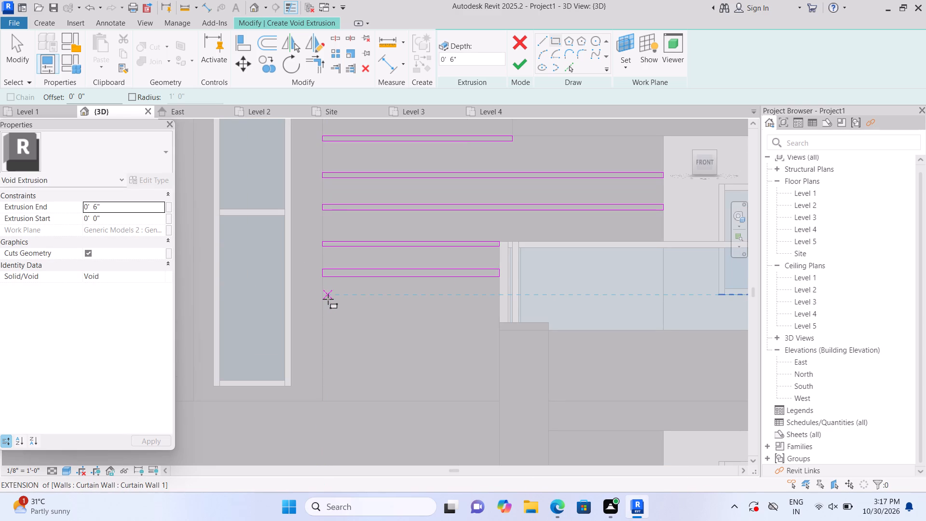
pyautogui.click(325, 301)
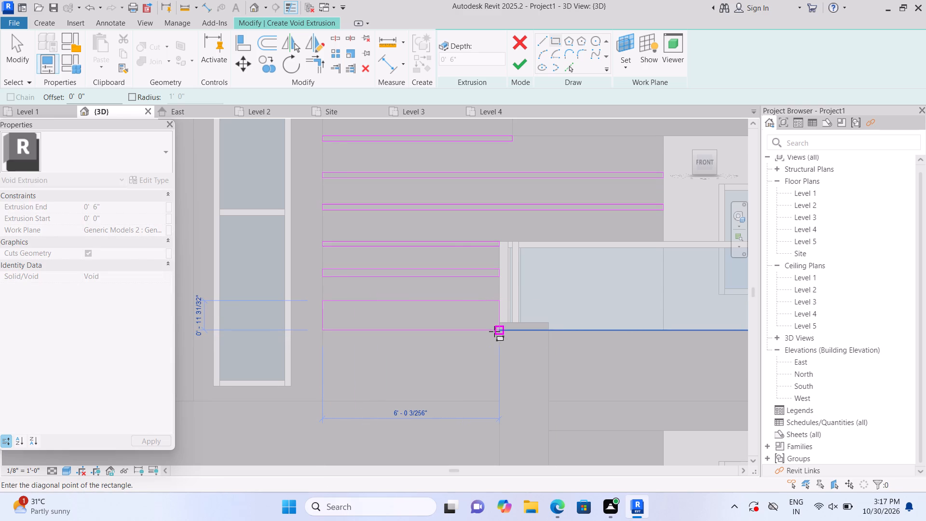
pyautogui.scroll(7, 494, 330)
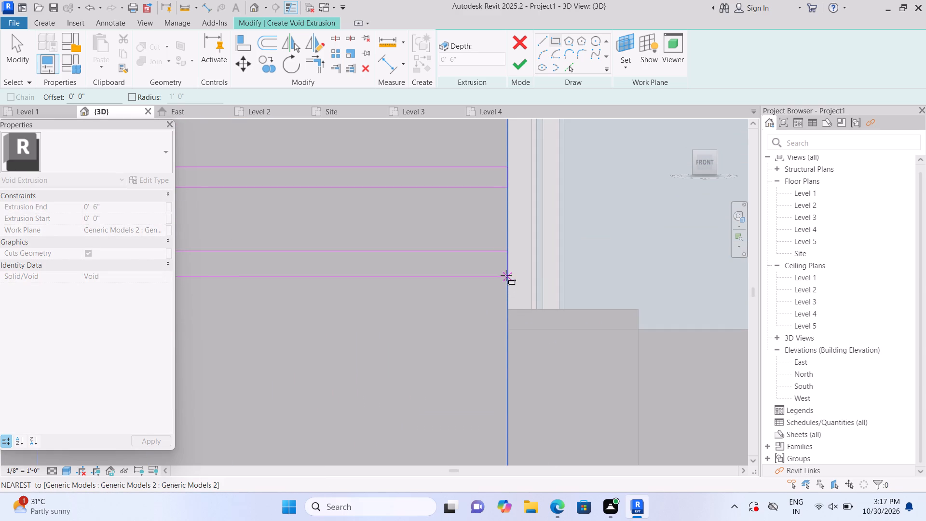
pyautogui.click(511, 260)
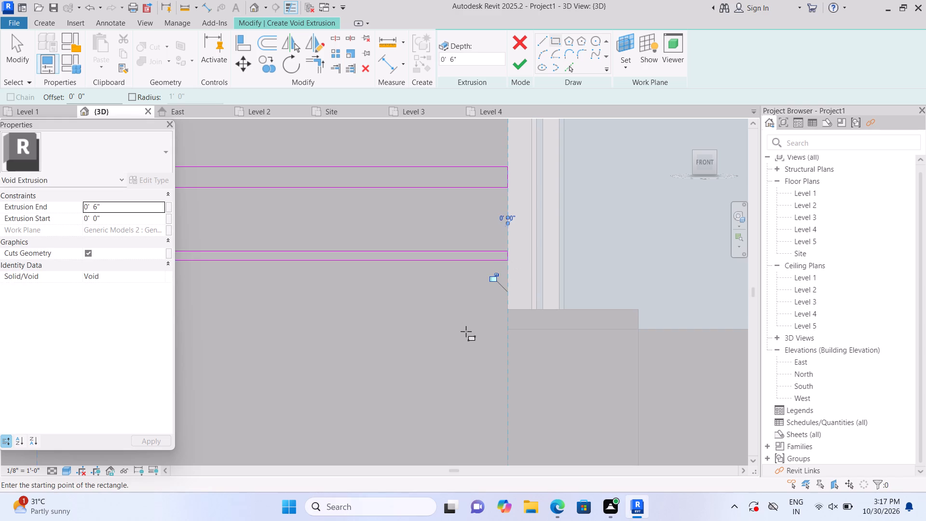
pyautogui.press('Escape')
# Sketch a groove rectangle with its top level with the pier top at the lower railing's base, spanning to the tower strip's opposite edge.
pyautogui.scroll(-4, 466, 332)
pyautogui.moveTo(438, 360); pyautogui.dragTo(481, 352, button='middle')
pyautogui.click(532, 308)
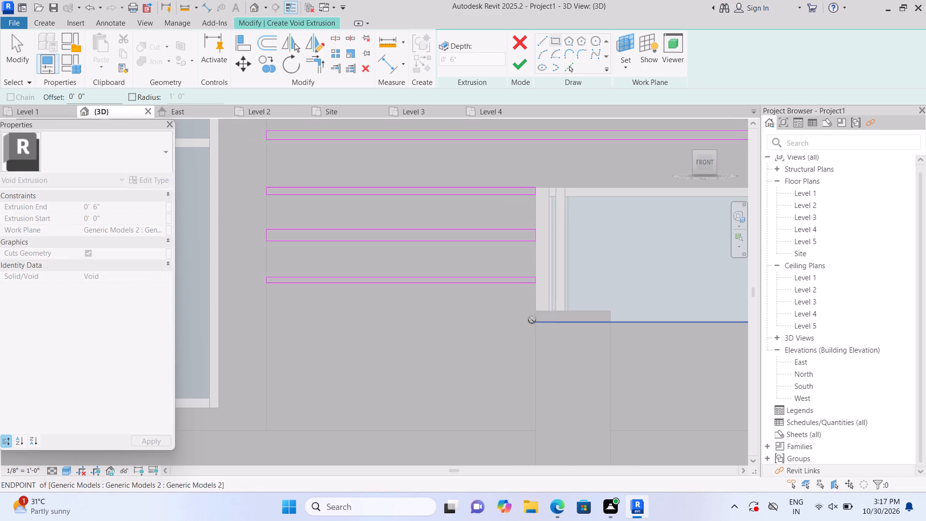
pyautogui.click(262, 319)
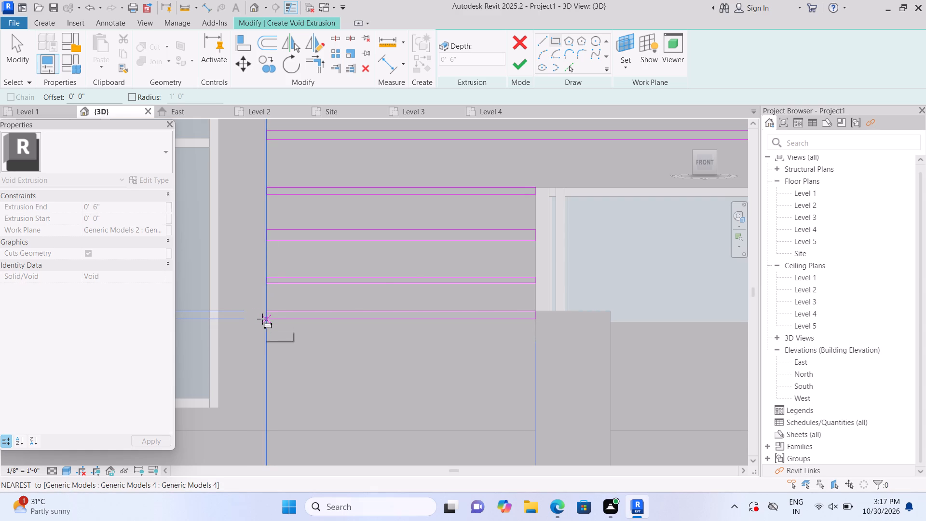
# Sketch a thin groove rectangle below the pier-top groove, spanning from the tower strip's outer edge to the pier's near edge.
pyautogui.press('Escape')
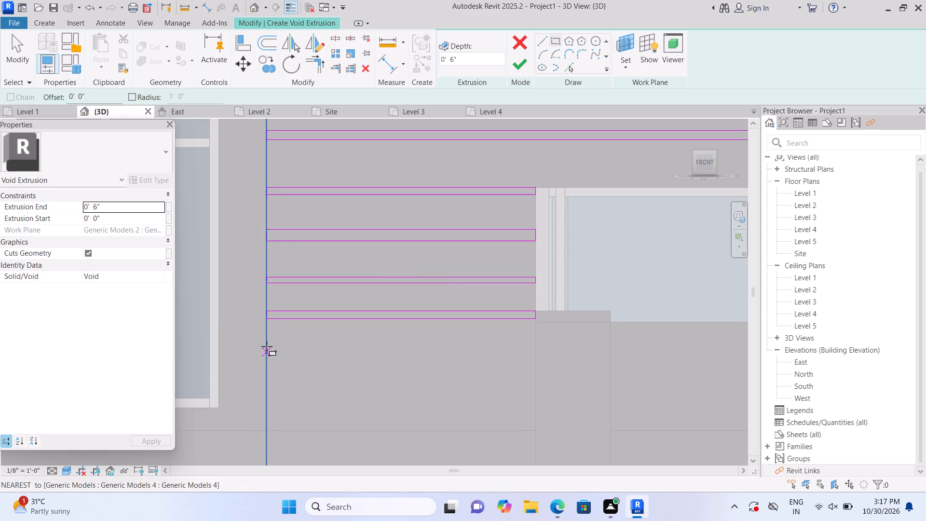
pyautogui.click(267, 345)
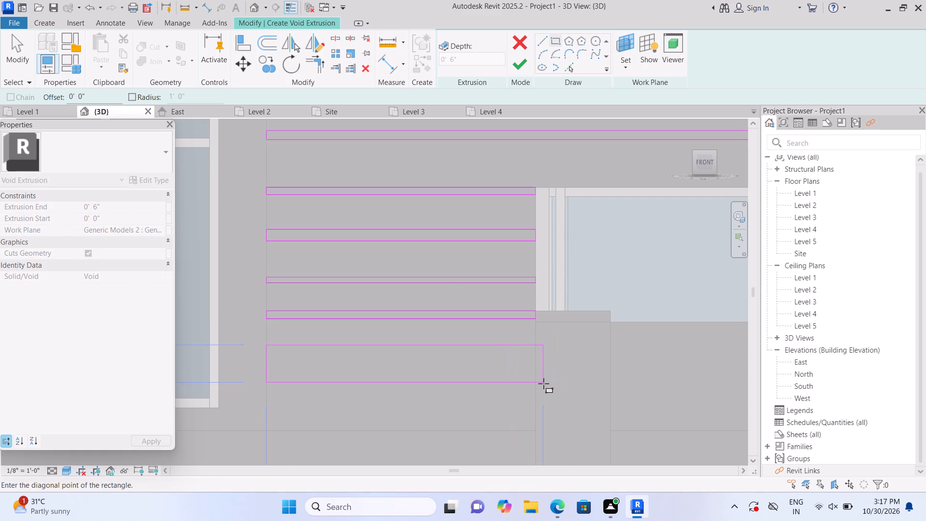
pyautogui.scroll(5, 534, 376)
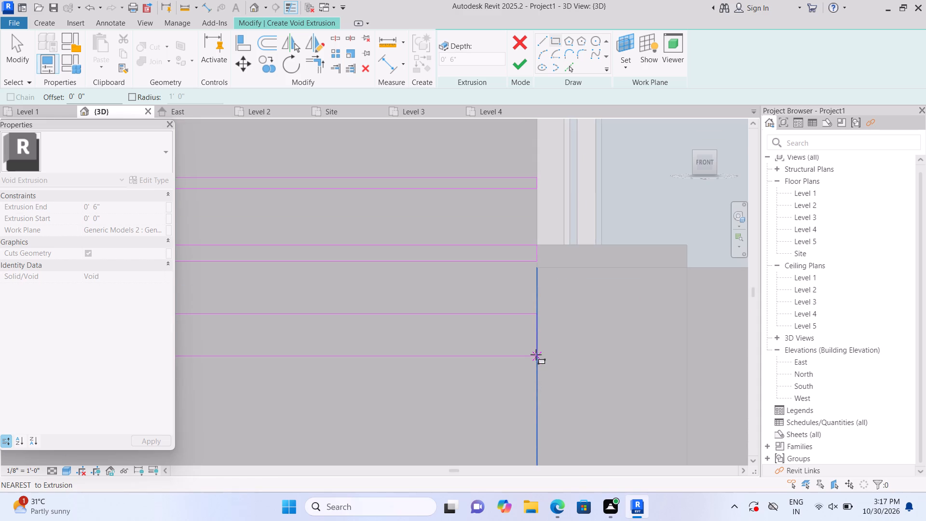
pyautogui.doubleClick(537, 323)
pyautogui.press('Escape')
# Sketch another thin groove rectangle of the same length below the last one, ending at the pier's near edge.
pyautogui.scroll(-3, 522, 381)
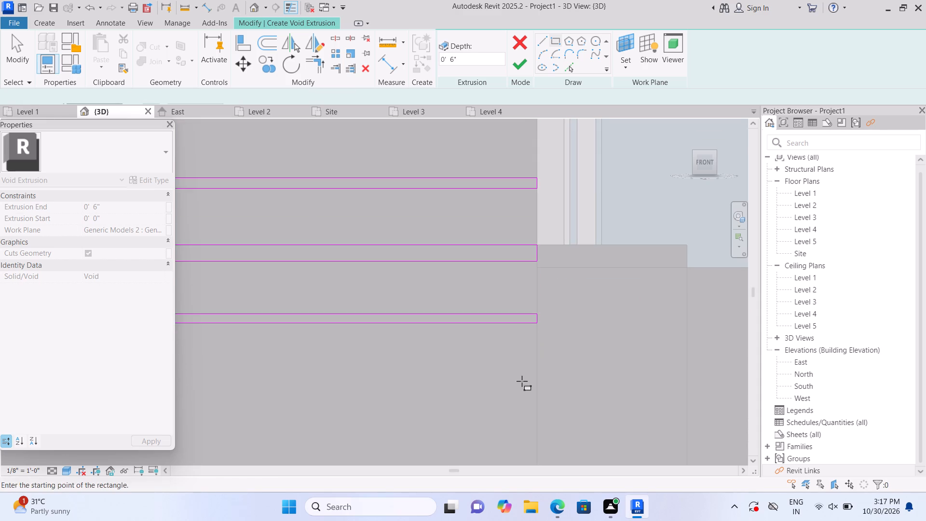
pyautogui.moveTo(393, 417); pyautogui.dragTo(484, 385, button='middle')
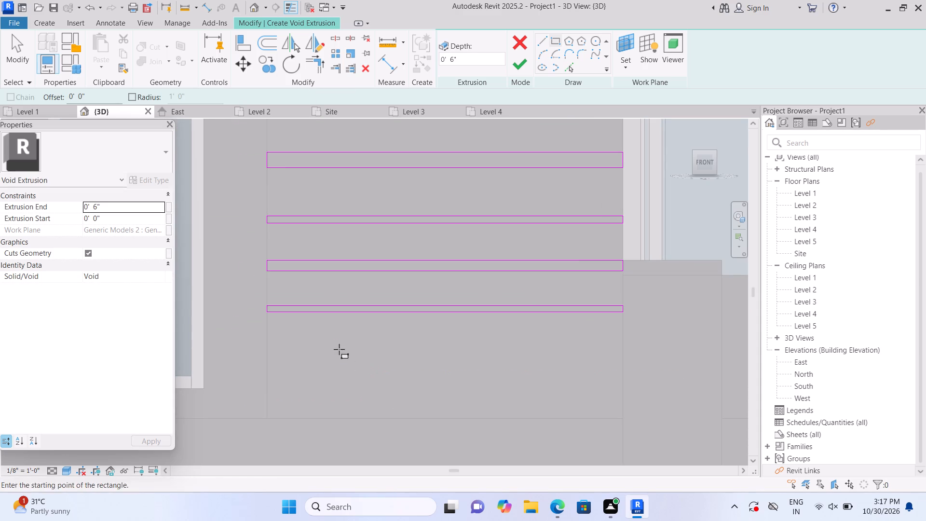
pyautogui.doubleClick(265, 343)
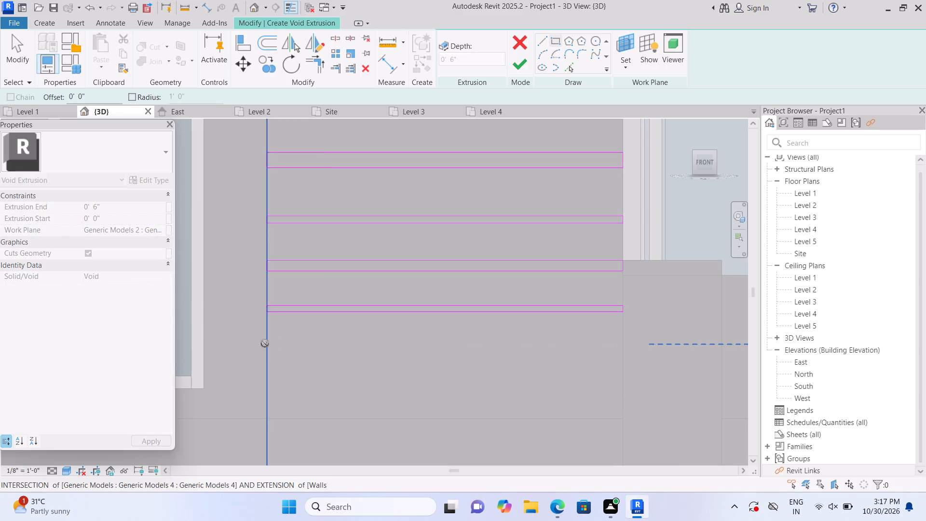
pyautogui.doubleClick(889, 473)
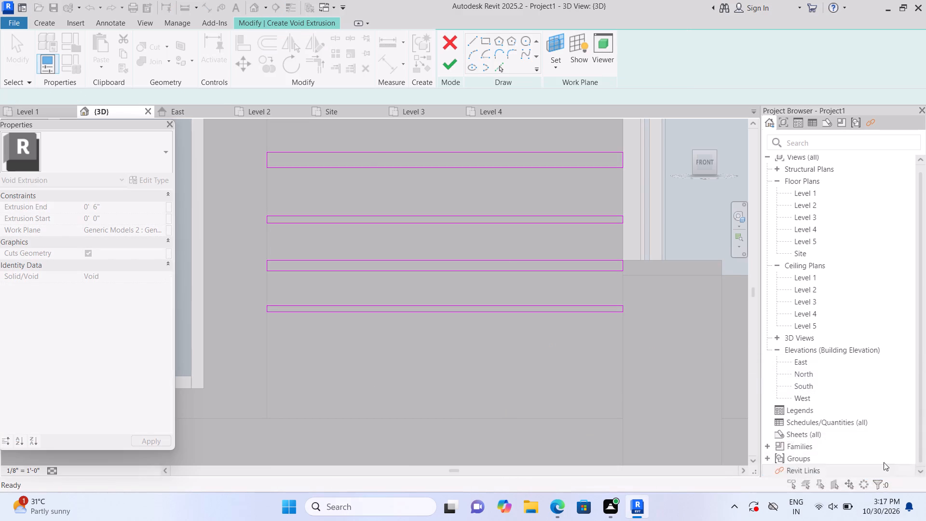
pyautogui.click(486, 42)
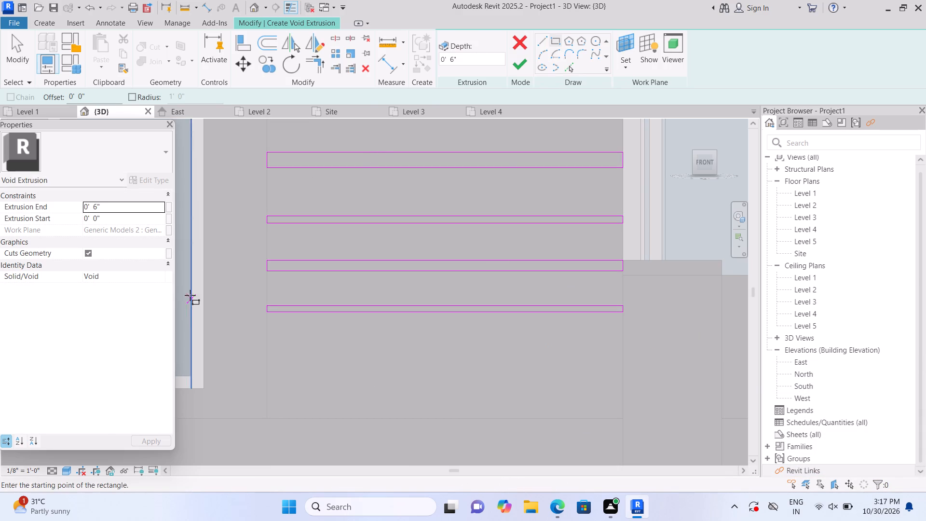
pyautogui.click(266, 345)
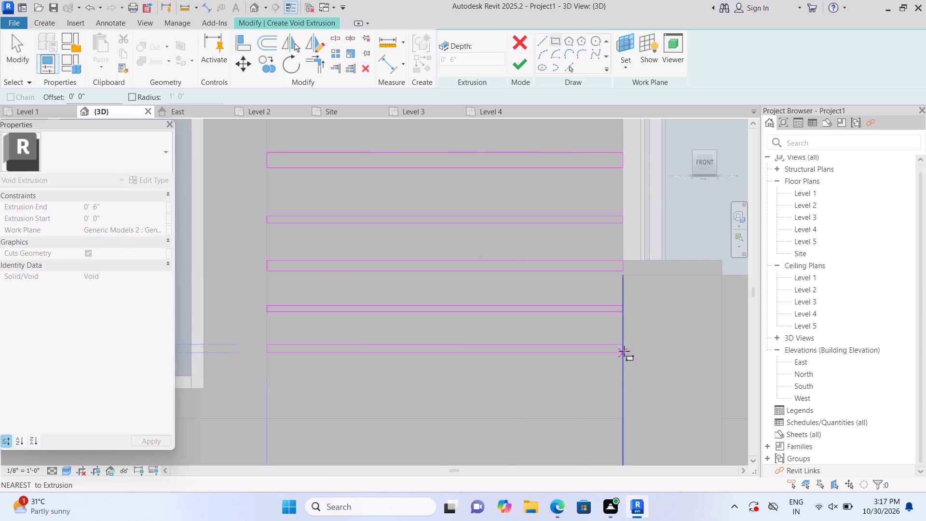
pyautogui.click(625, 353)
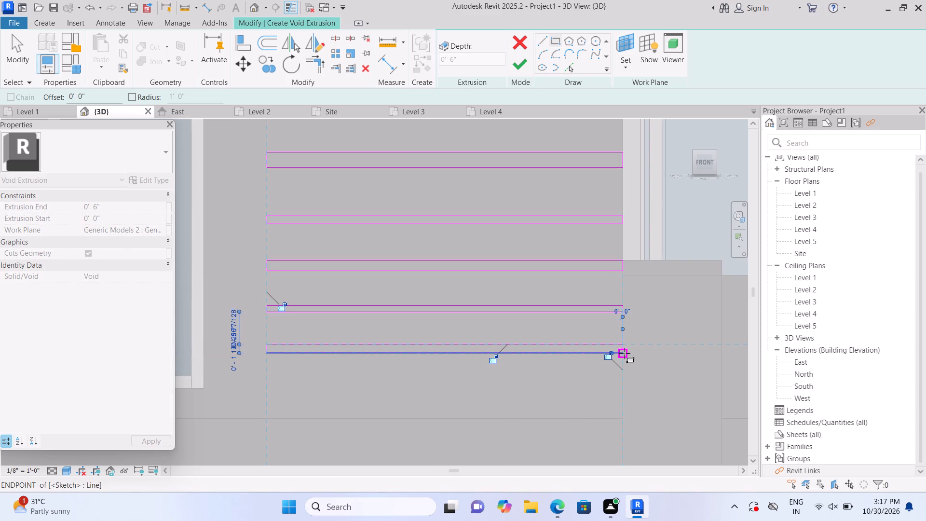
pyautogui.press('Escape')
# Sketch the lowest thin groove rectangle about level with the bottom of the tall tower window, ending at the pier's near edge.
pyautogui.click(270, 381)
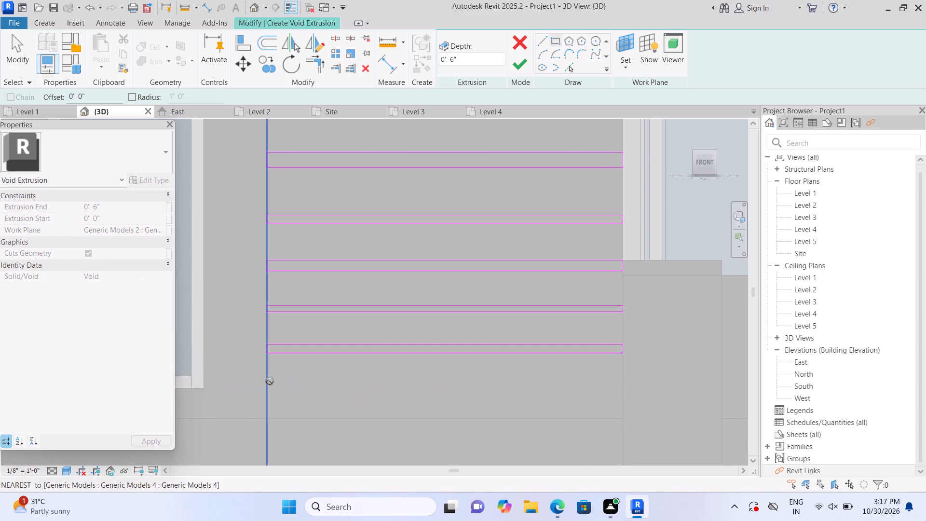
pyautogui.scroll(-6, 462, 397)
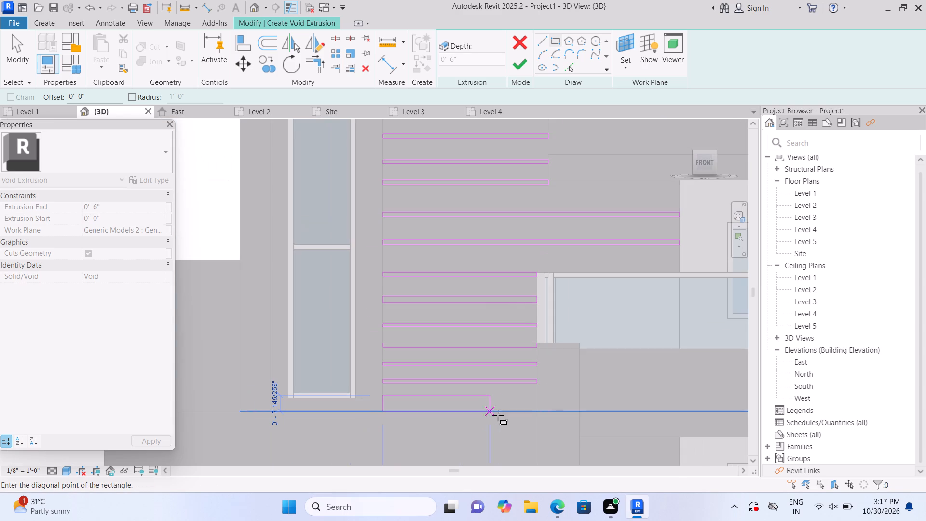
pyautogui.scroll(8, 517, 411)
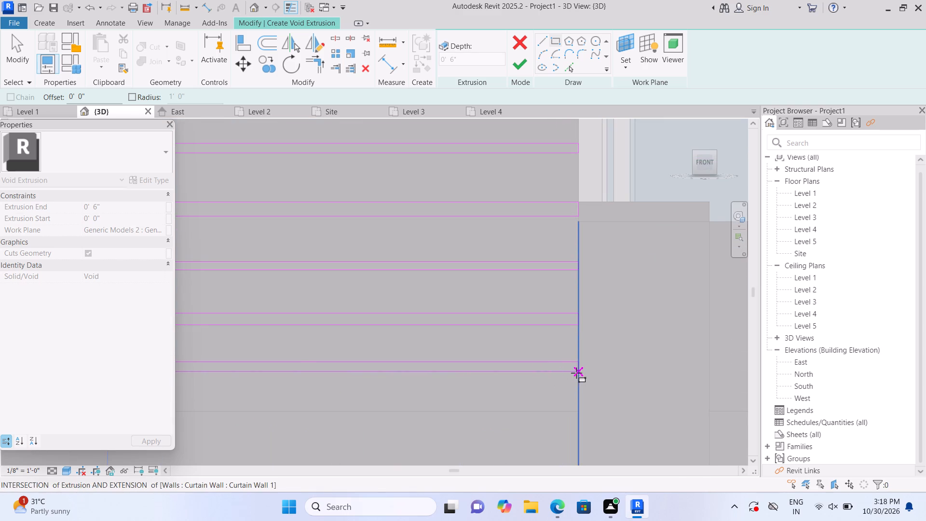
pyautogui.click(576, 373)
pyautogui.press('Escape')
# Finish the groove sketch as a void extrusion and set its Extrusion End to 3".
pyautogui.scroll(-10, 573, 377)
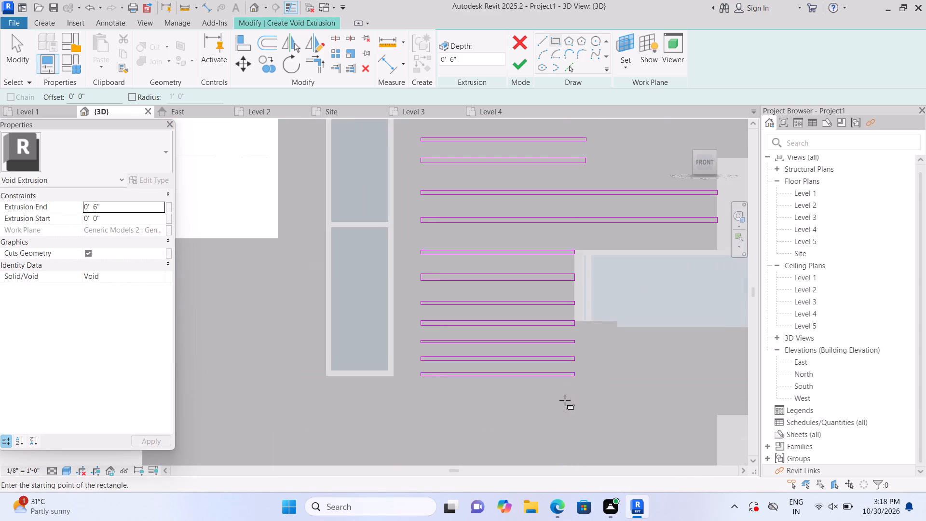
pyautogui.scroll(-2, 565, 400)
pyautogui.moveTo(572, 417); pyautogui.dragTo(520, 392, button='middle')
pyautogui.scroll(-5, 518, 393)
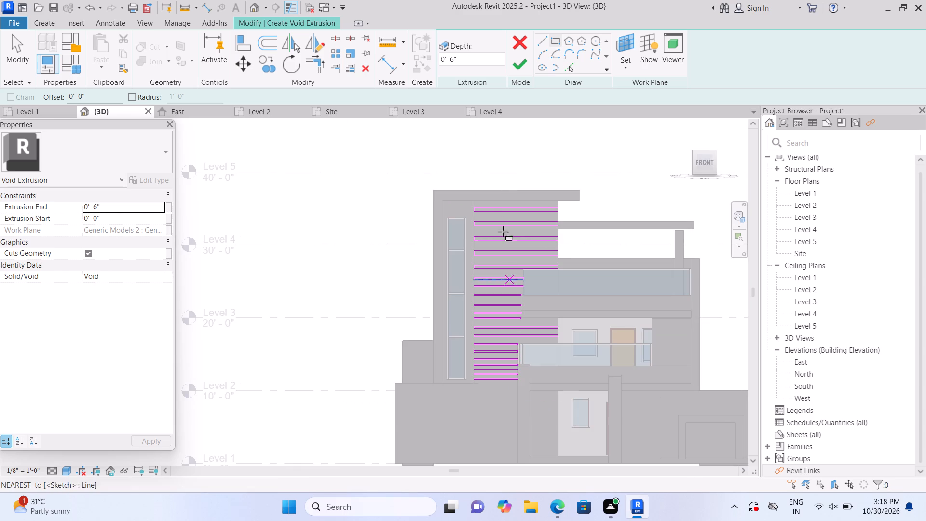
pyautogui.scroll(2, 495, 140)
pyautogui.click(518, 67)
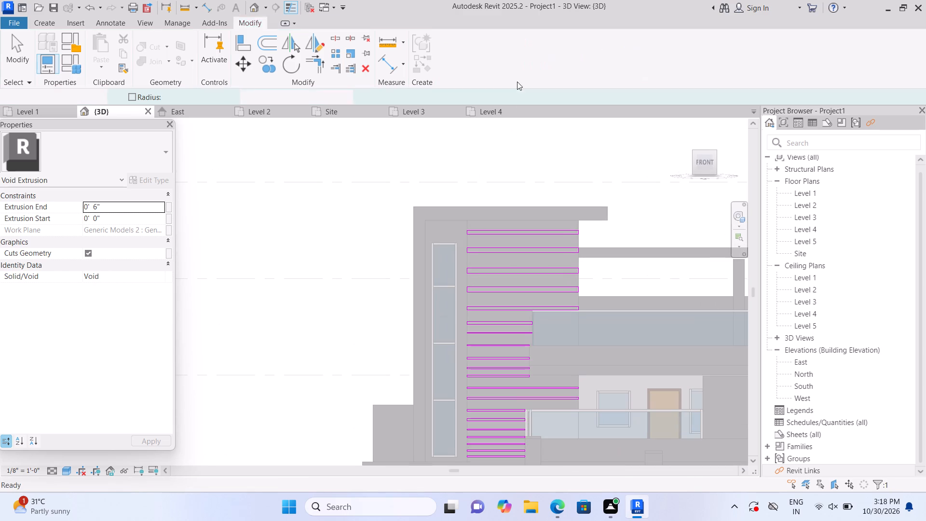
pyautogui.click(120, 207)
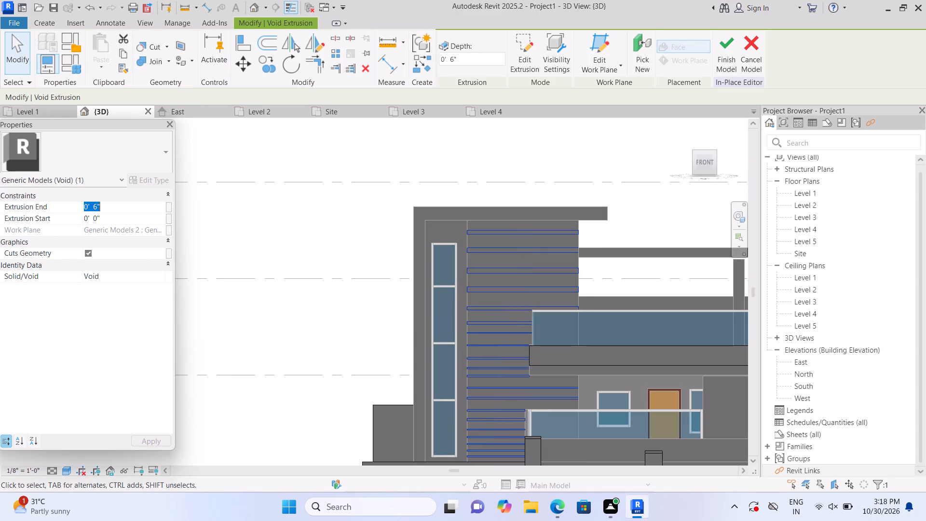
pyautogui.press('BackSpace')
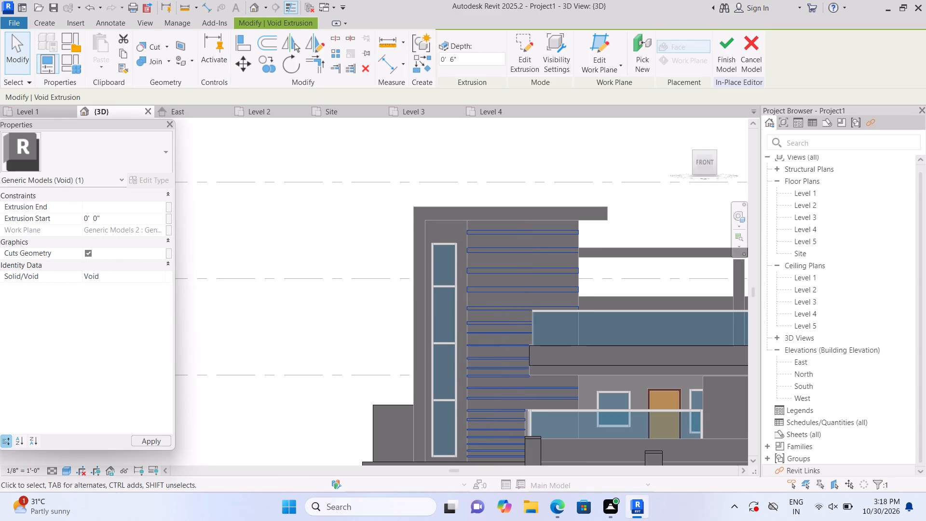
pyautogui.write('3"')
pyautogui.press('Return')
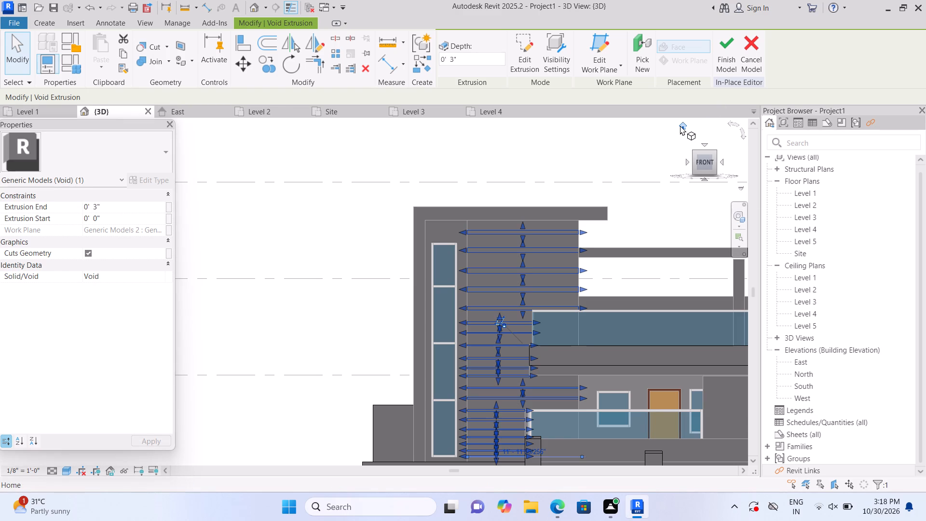
# Delete the void extrusion containing the horizontal grooves on the tower's front face.
pyautogui.click(680, 125)
pyautogui.scroll(5, 255, 315)
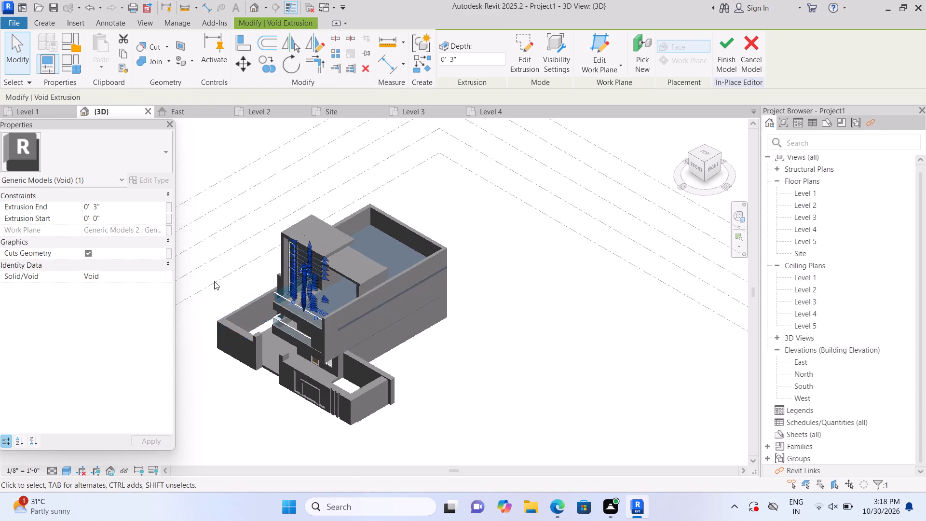
pyautogui.scroll(6, 214, 281)
pyautogui.click(284, 267)
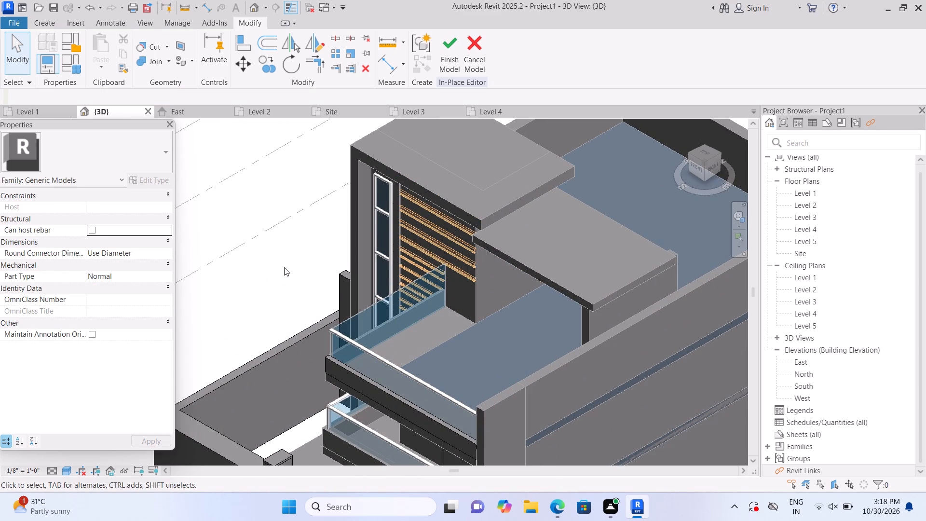
pyautogui.scroll(4, 284, 267)
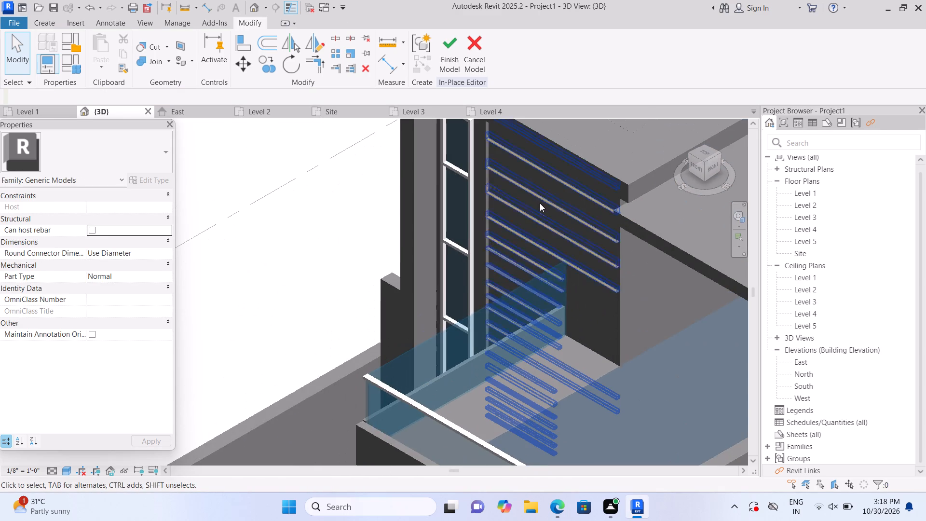
pyautogui.click(546, 203)
pyautogui.scroll(-3, 546, 203)
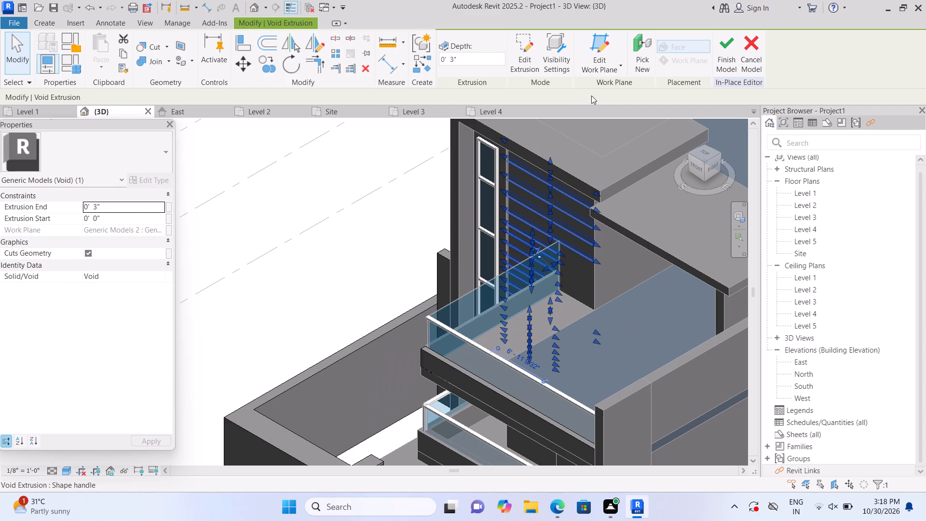
pyautogui.press('Delete')
# Examine the building in the 3D home view, from the tower and balconies to the front boundary wall.
pyautogui.scroll(-3, 541, 239)
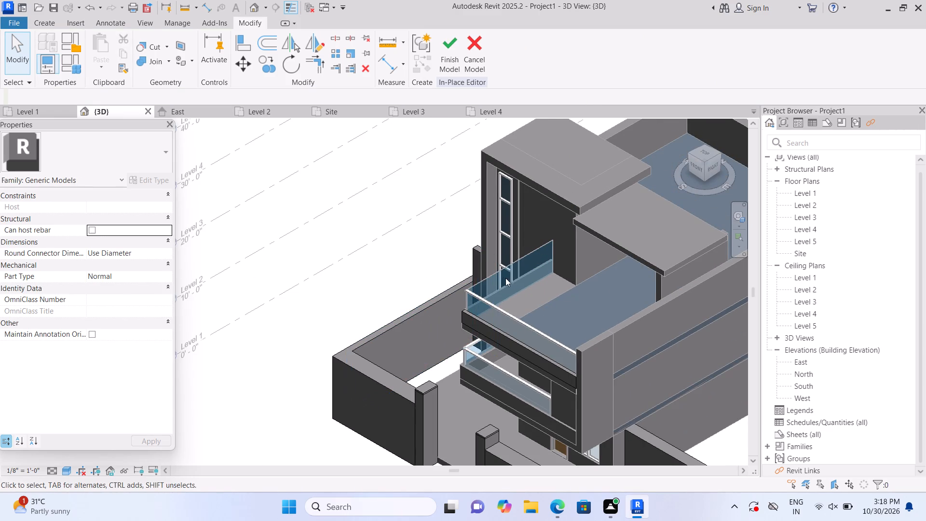
pyautogui.moveTo(495, 274); pyautogui.dragTo(449, 263, button='middle')
pyautogui.moveTo(405, 253); pyautogui.dragTo(392, 247, button='middle')
pyautogui.scroll(-3, 422, 284)
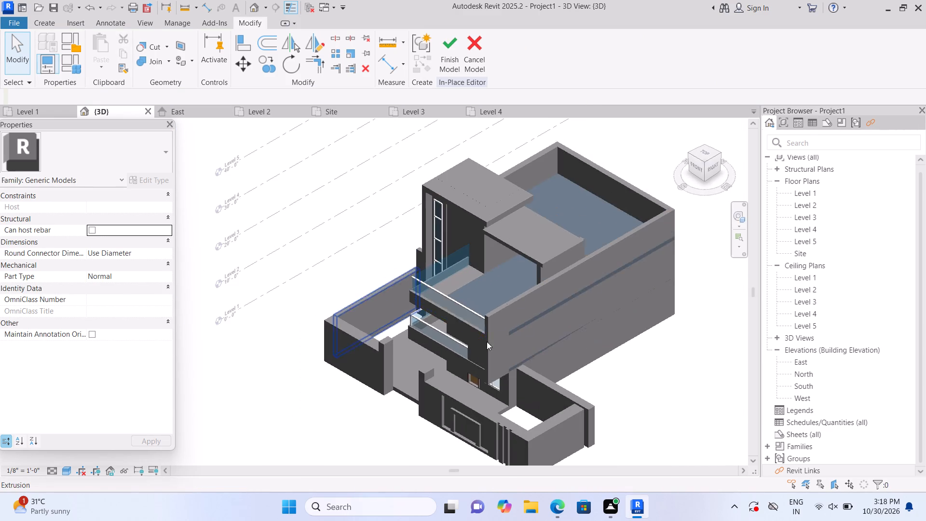
pyautogui.scroll(1, 630, 348)
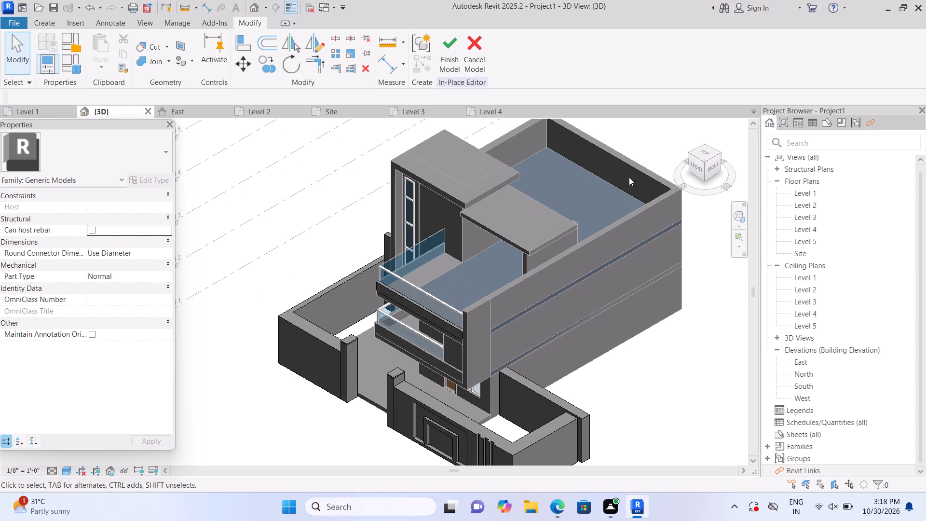
pyautogui.doubleClick(681, 125)
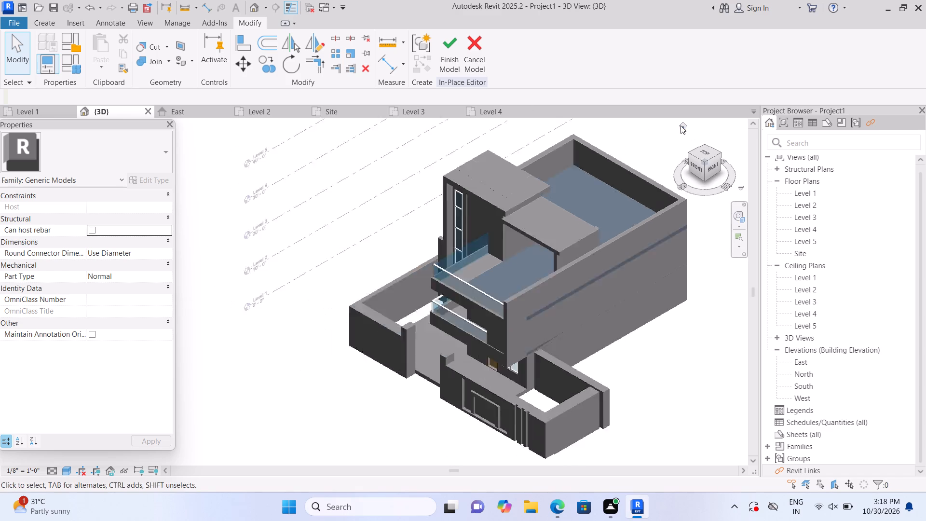
pyautogui.scroll(6, 221, 381)
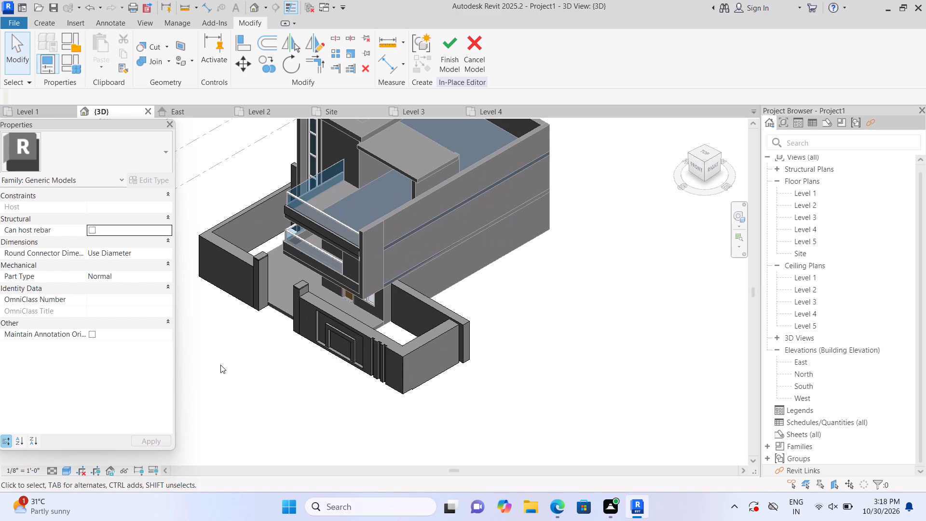
pyautogui.scroll(2, 248, 312)
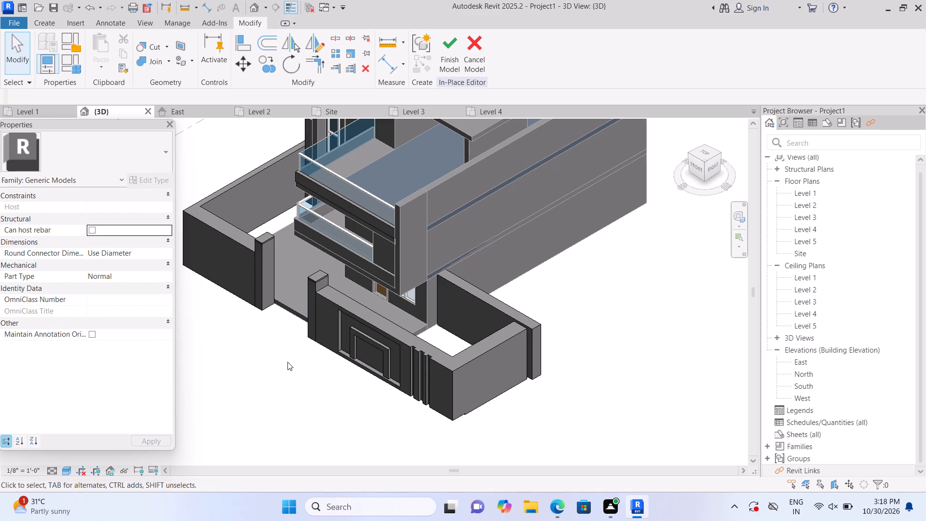
pyautogui.scroll(1, 306, 347)
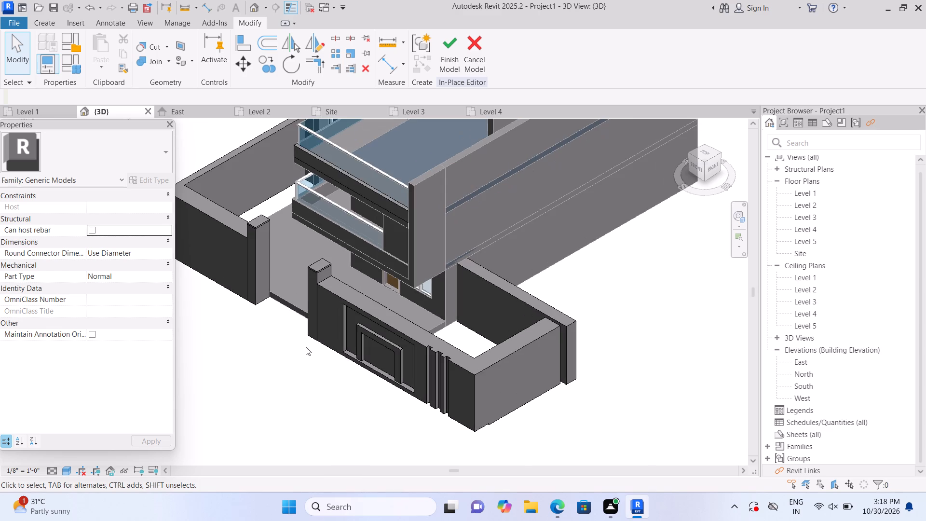
pyautogui.scroll(2, 306, 347)
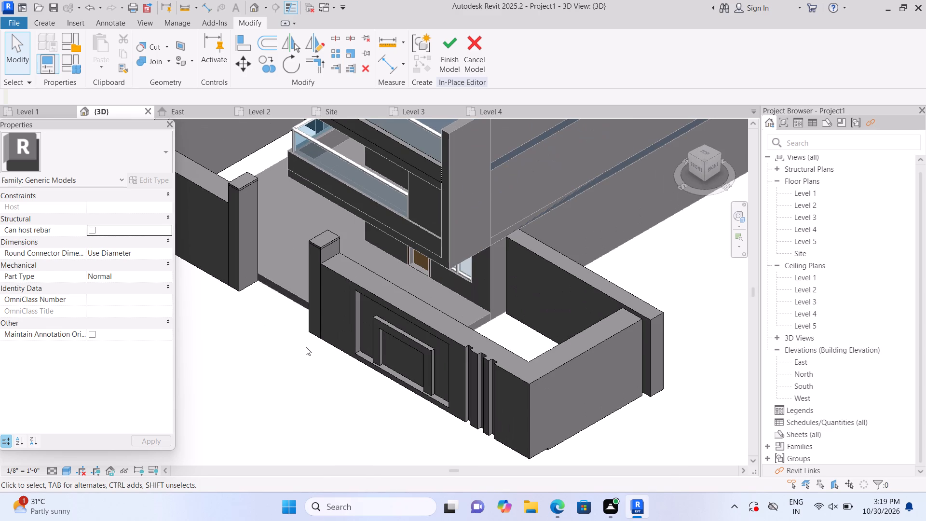
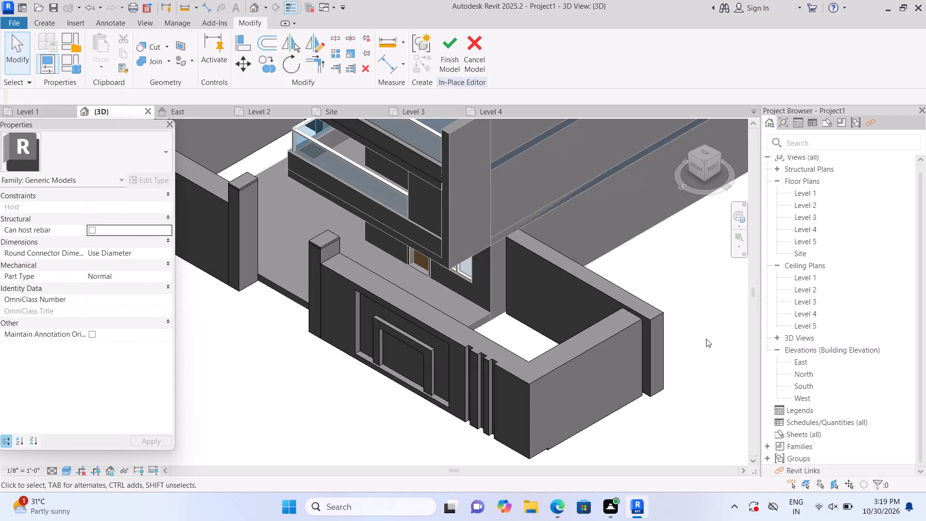
# Examine the front boundary wall in the 3D view, focusing on its nested rectangular recesses and the vertical grooves near the corner.
pyautogui.scroll(-3, 676, 277)
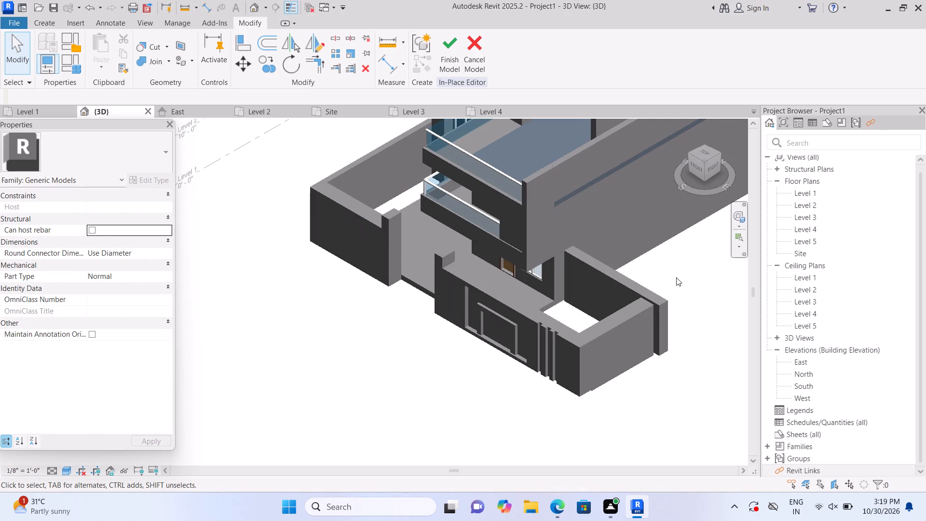
pyautogui.scroll(-4, 605, 291)
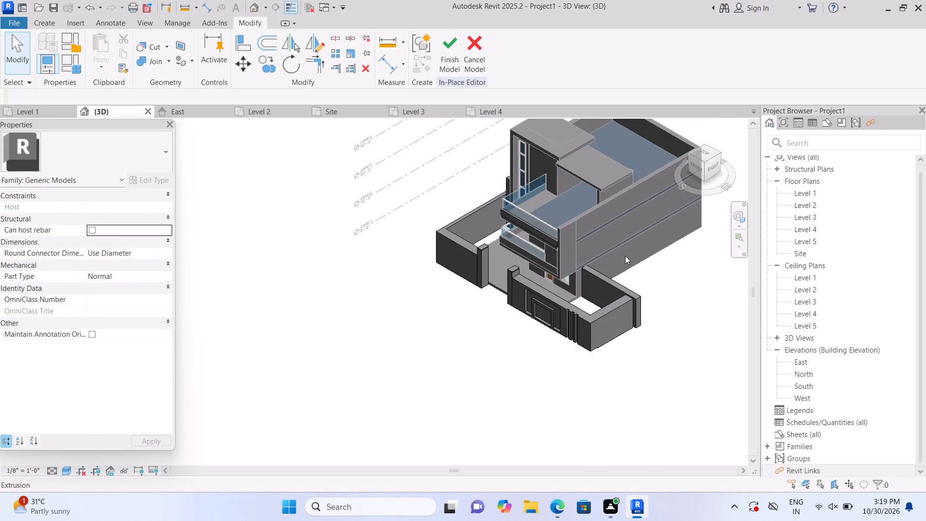
pyautogui.scroll(6, 626, 252)
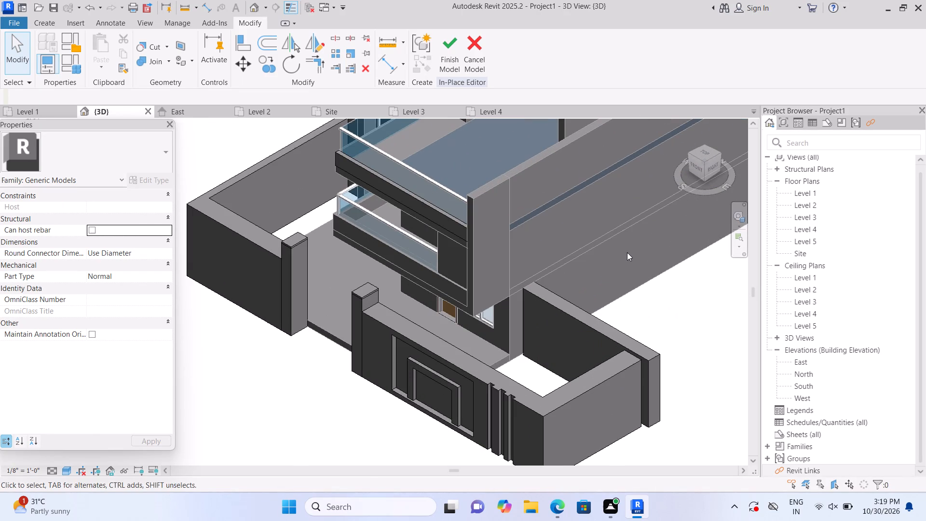
pyautogui.scroll(-2, 627, 252)
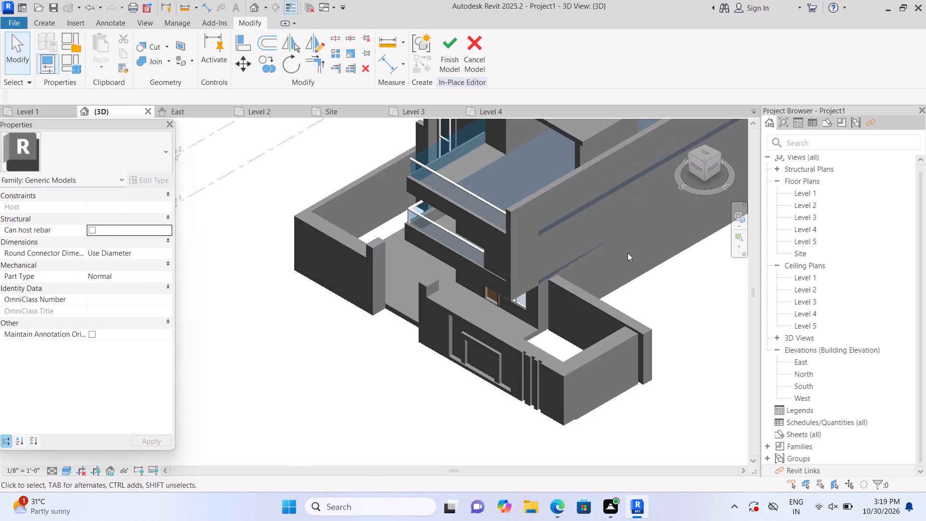
pyautogui.moveTo(611, 288); pyautogui.dragTo(603, 303, button='middle')
pyautogui.middleClick(602, 305)
pyautogui.scroll(4, 509, 402)
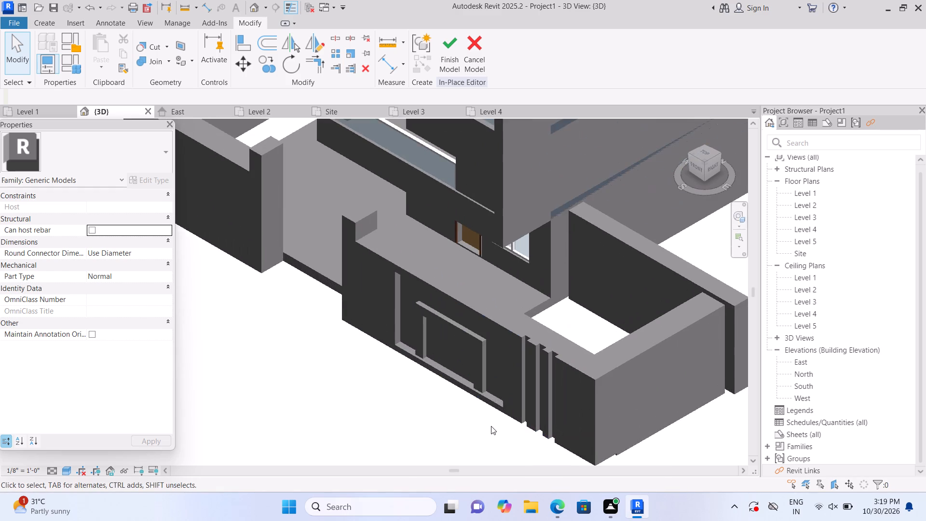
pyautogui.scroll(3, 491, 425)
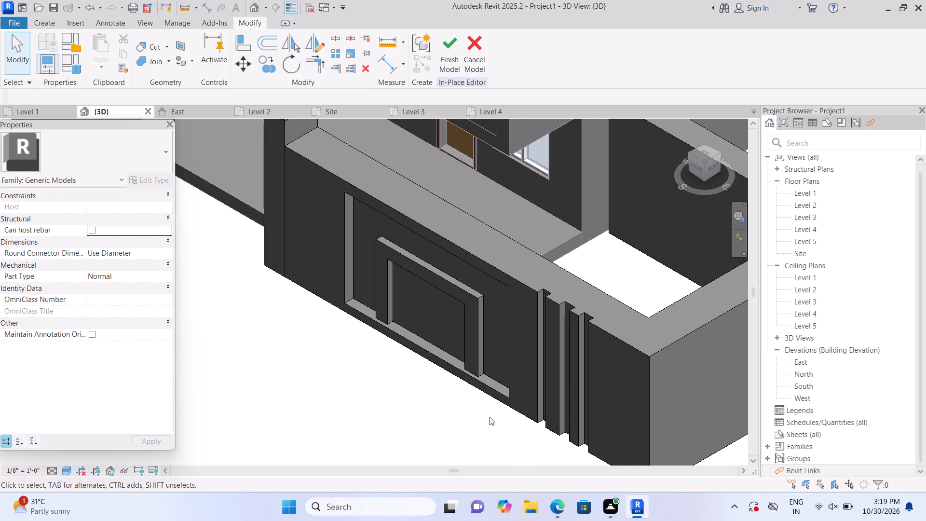
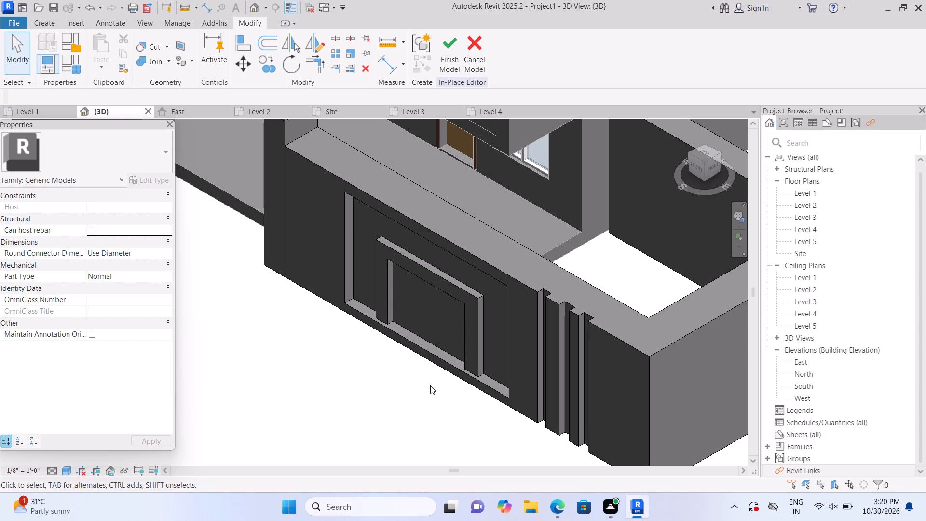
# Inspect the front boundary wall's nested rectangular recesses and vertical grooves in 3D, both up close and in context with the whole building.
pyautogui.scroll(4, 430, 385)
pyautogui.scroll(-4, 447, 402)
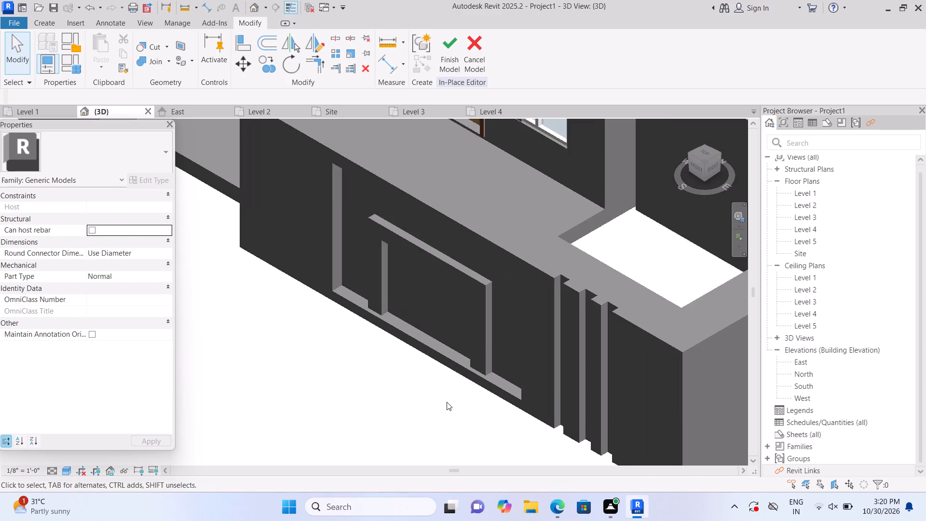
pyautogui.scroll(-8, 447, 402)
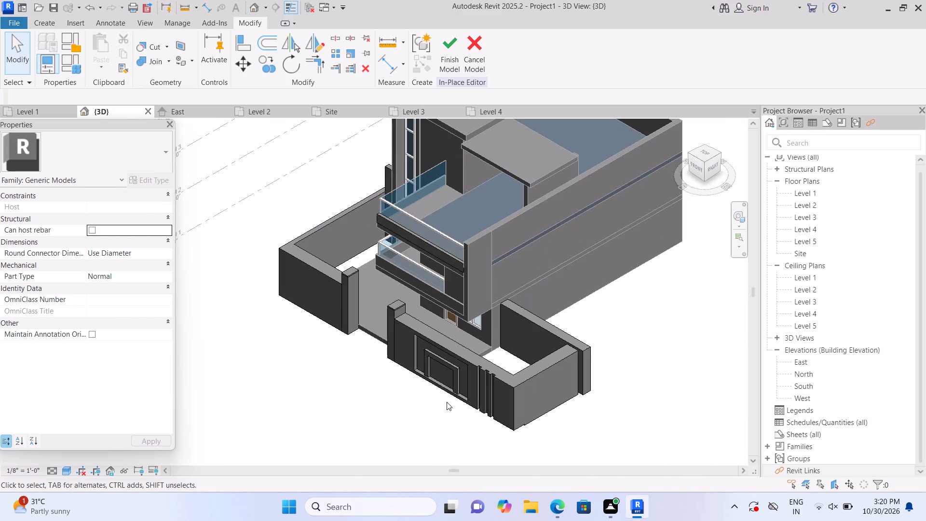
pyautogui.scroll(6, 447, 402)
pyautogui.middleClick(447, 410)
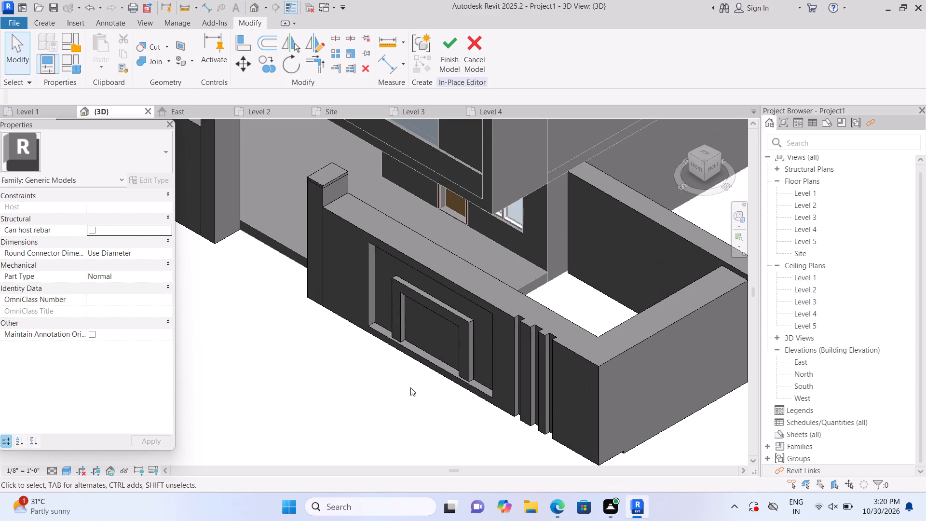
pyautogui.scroll(1, 360, 363)
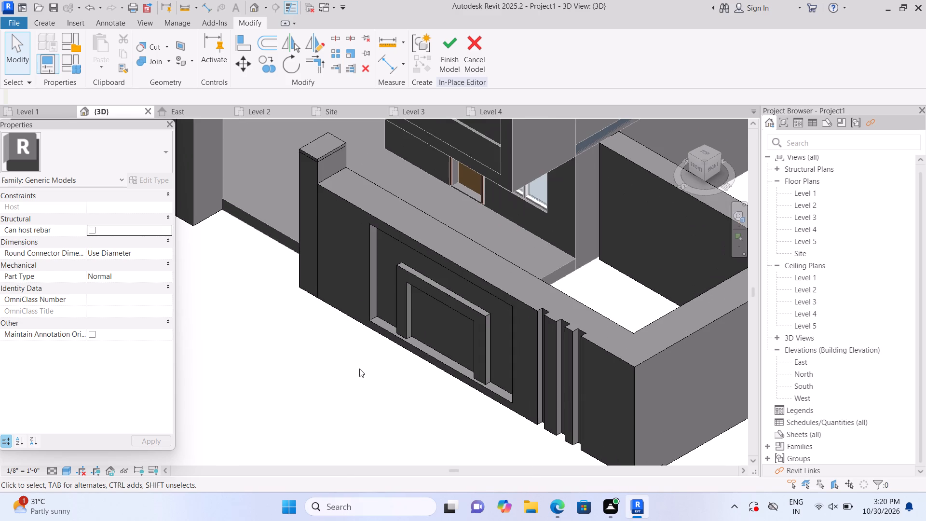
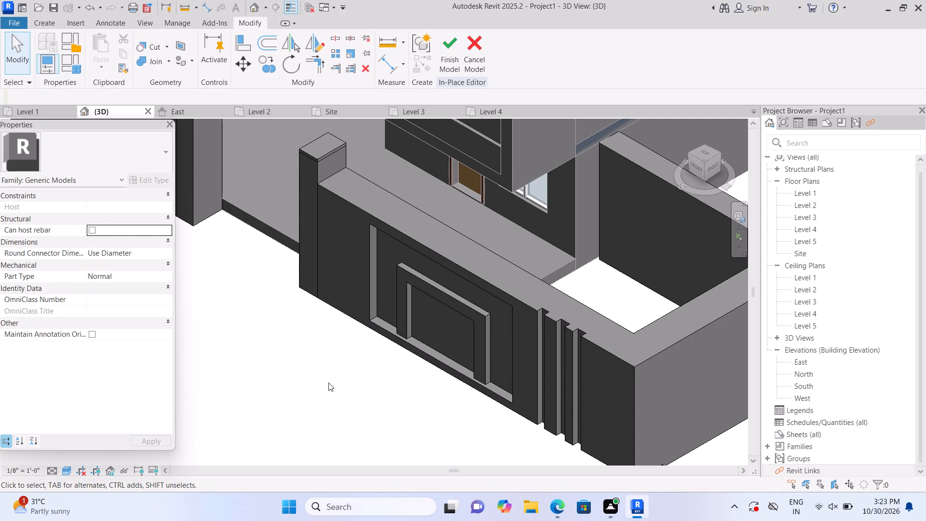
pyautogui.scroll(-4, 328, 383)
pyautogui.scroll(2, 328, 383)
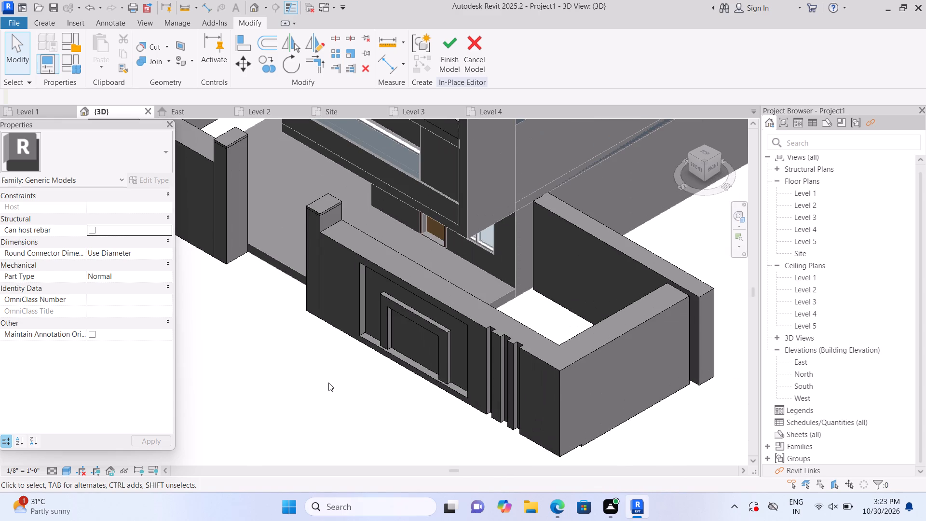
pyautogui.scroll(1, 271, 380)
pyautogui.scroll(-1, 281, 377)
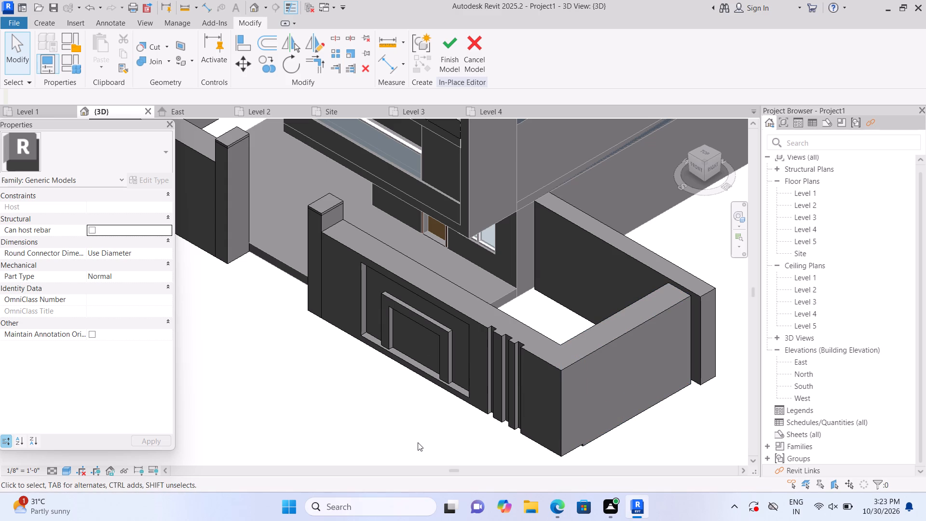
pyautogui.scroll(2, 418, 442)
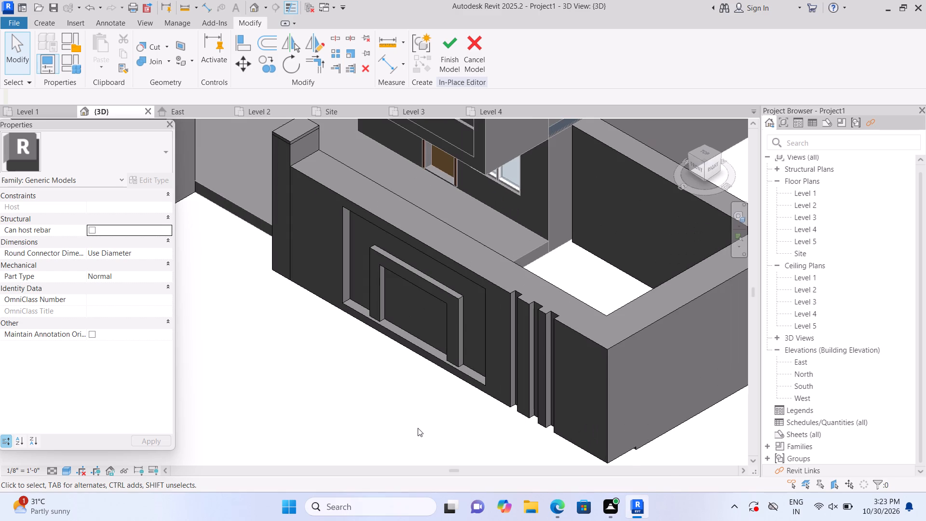
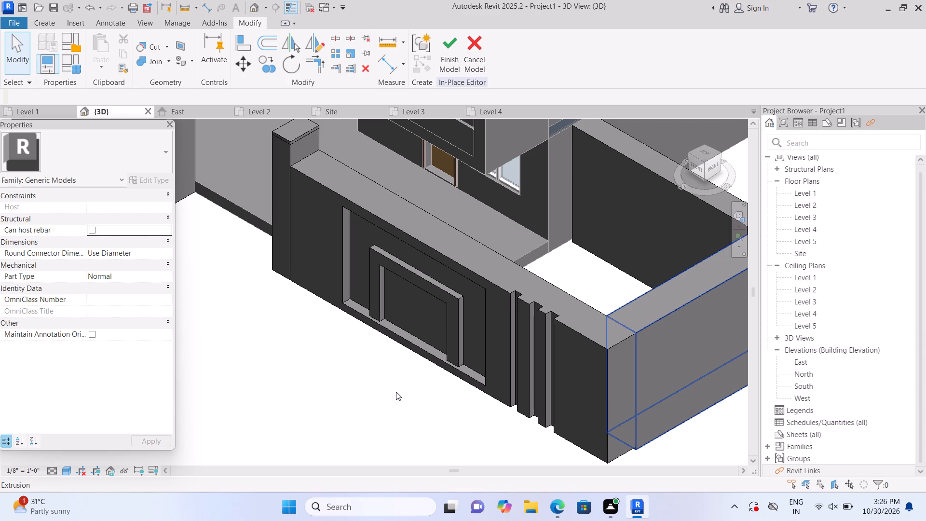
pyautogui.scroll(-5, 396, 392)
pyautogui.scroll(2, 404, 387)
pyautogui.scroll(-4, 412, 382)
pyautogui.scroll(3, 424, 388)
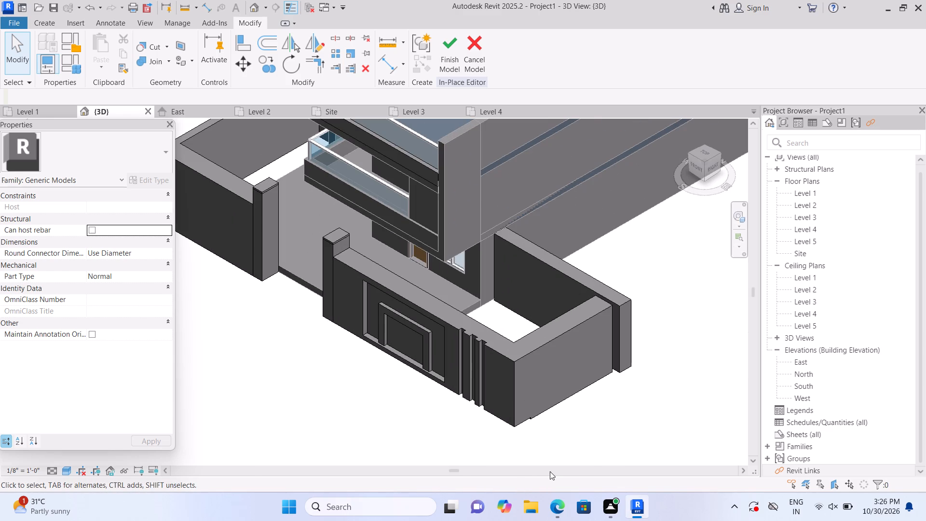
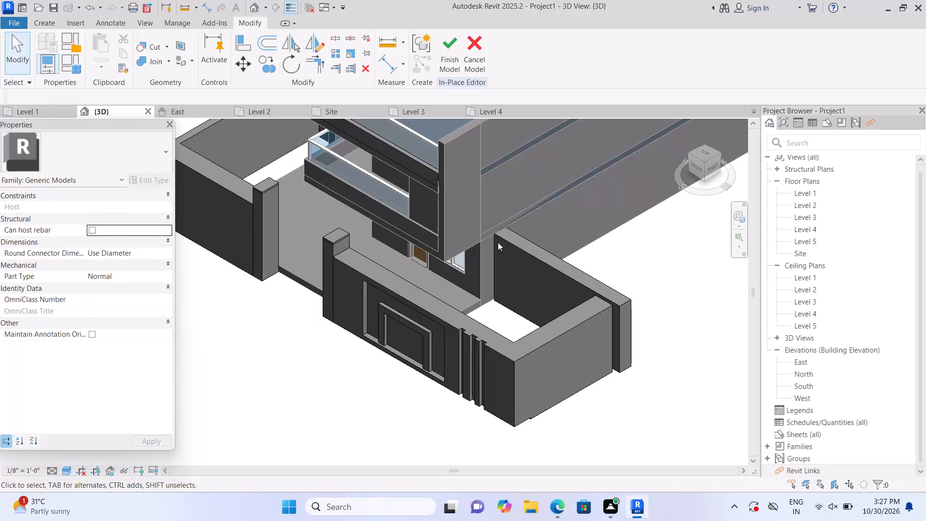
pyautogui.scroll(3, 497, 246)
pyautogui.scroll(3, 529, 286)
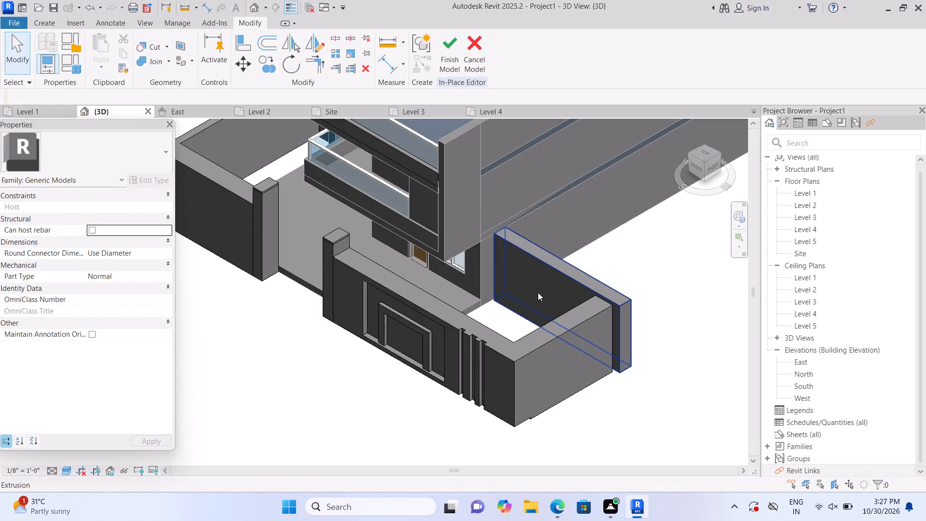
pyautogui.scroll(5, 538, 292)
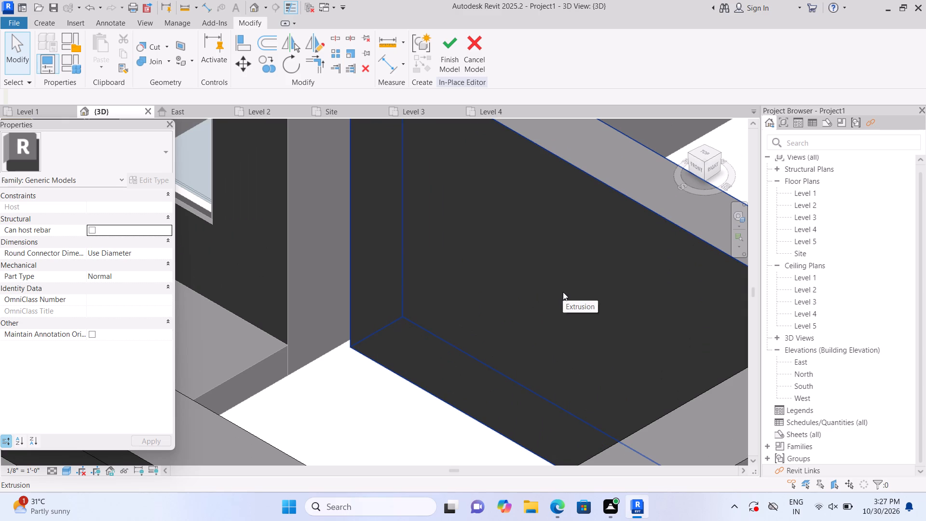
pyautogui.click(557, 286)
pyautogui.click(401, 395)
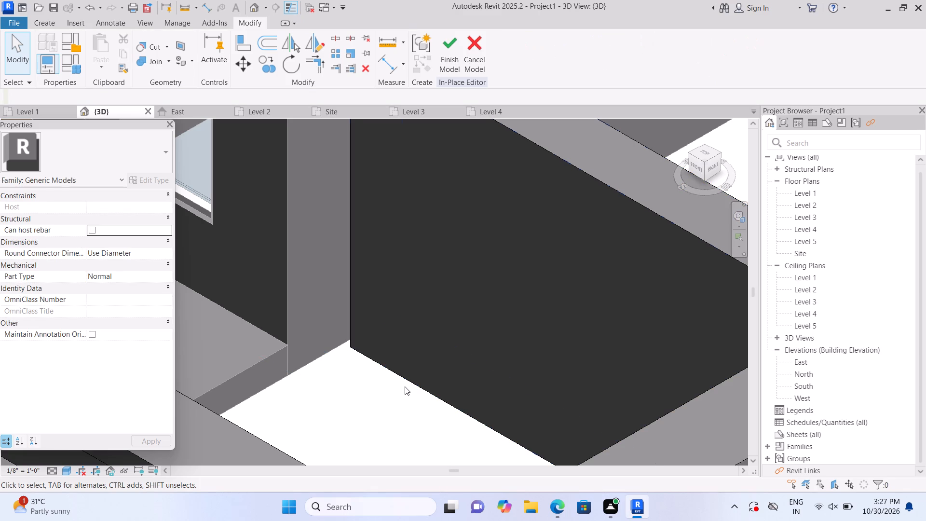
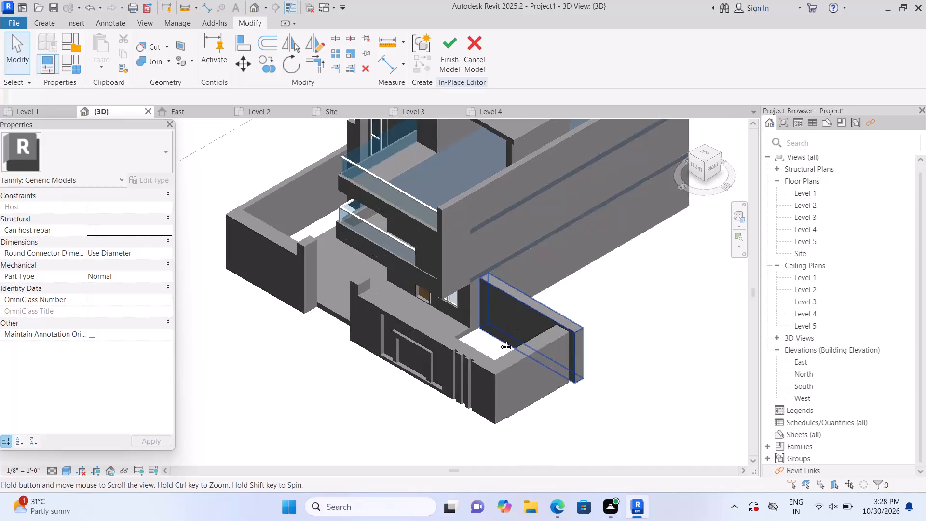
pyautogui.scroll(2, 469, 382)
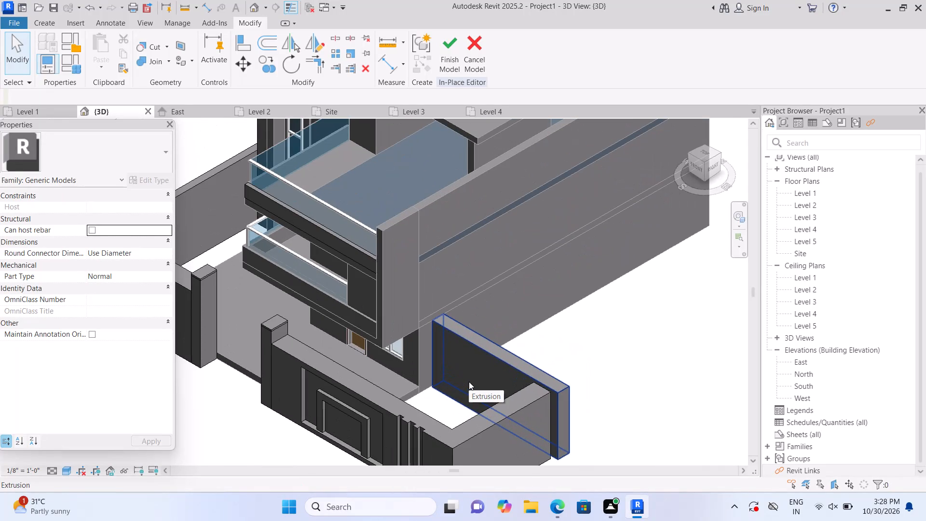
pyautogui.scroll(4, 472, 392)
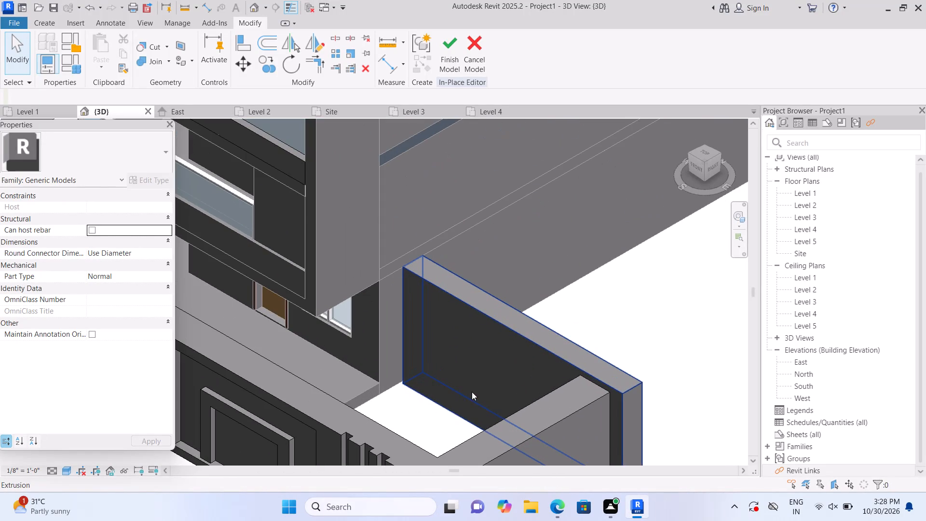
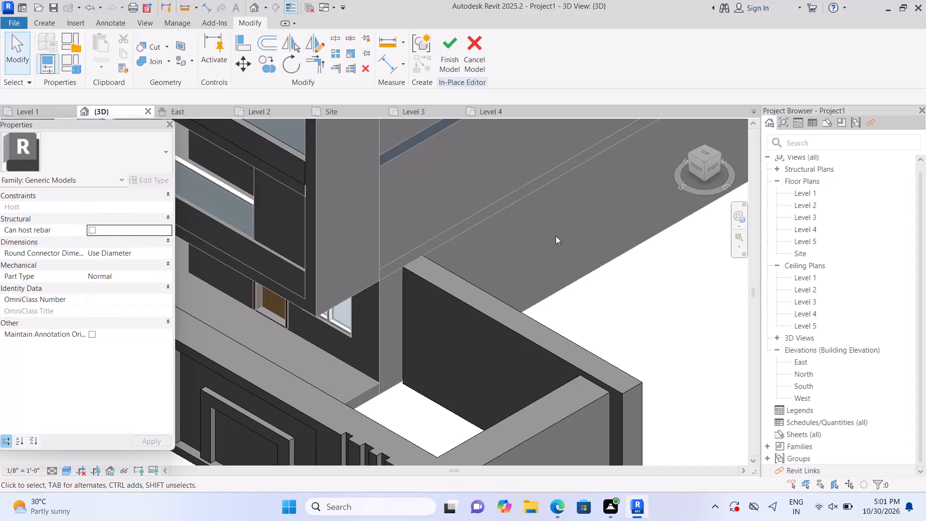
# Examine the horizontal bands on the building's long side wall and the boundary wall adjoining it in 3D.
pyautogui.scroll(-2, 555, 228)
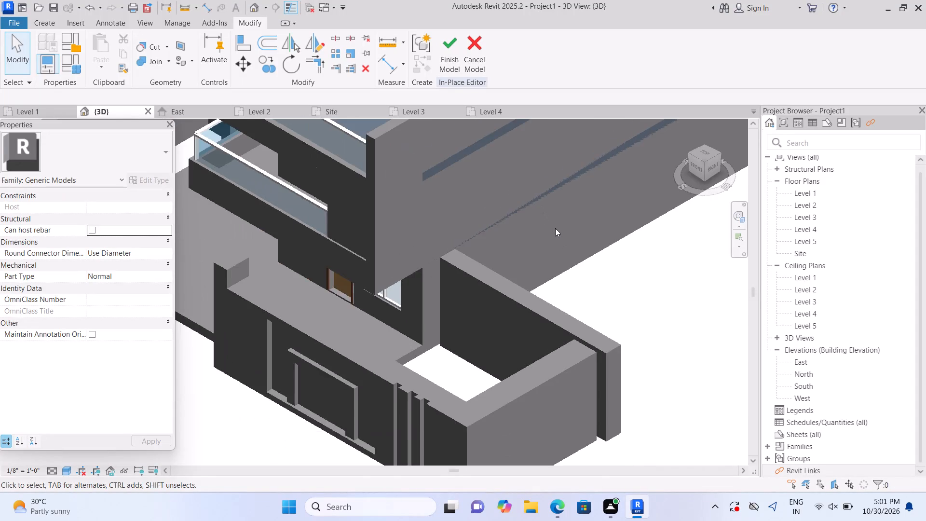
pyautogui.moveTo(547, 218); pyautogui.dragTo(509, 247, button='middle')
pyautogui.scroll(2, 497, 294)
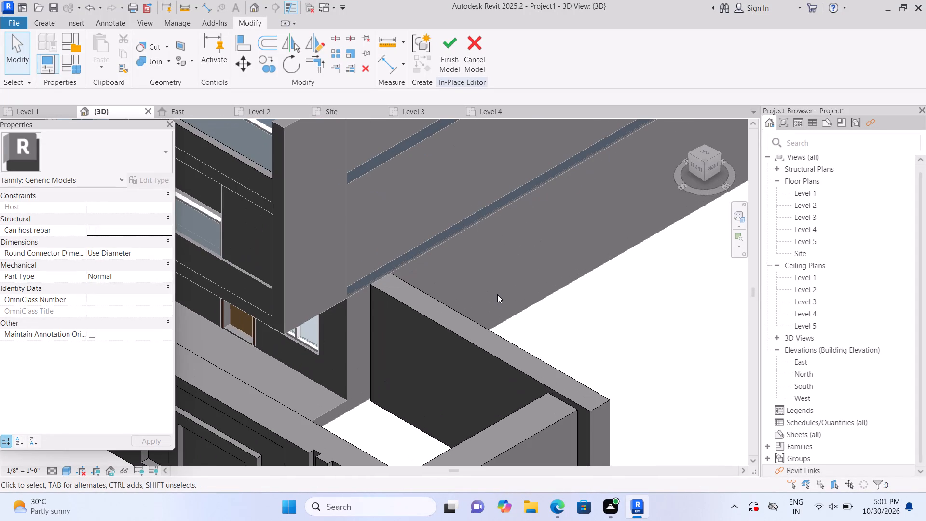
pyautogui.scroll(1, 497, 294)
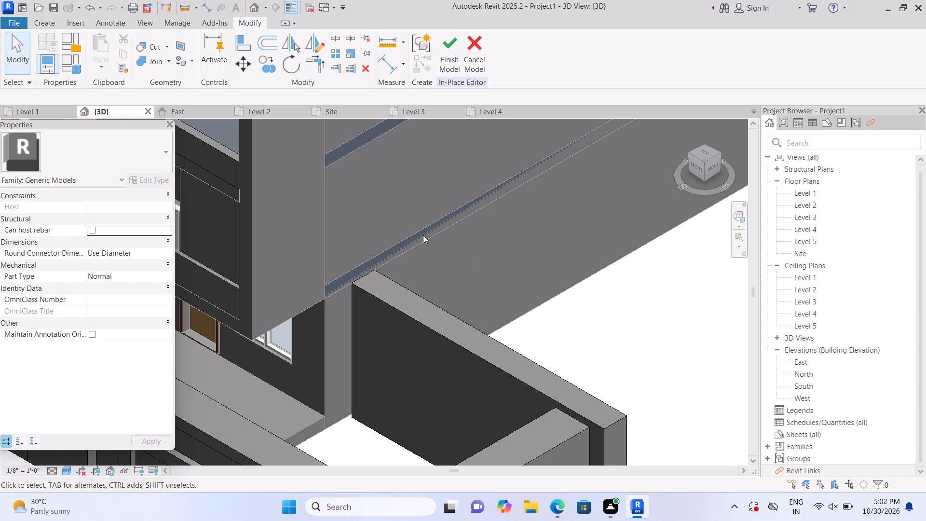
pyautogui.scroll(-7, 456, 256)
pyautogui.scroll(-4, 354, 271)
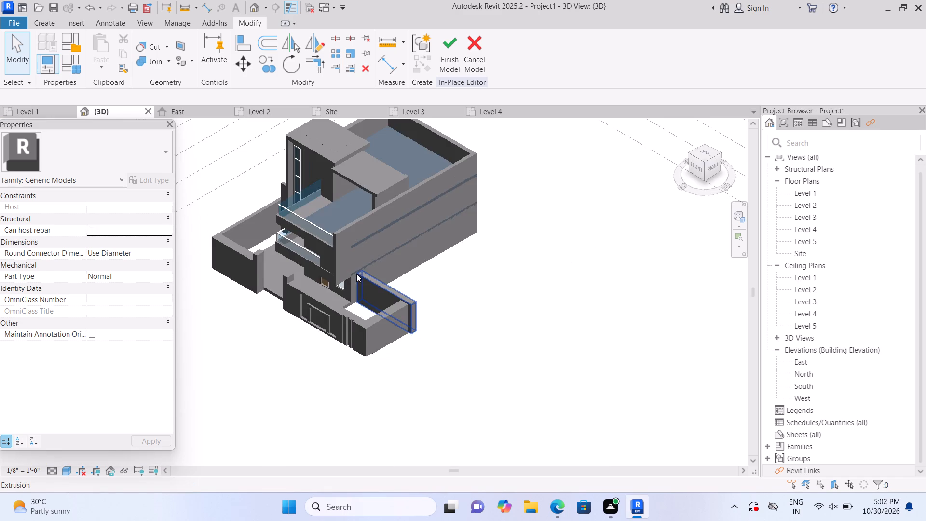
pyautogui.scroll(8, 356, 274)
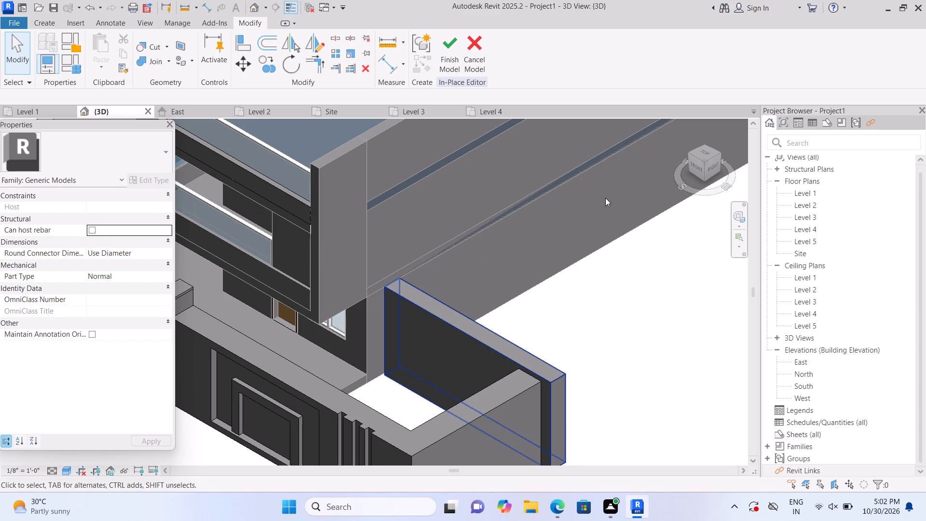
# In the front 3D view, lower the top of the gate pillar beside the plain boundary wall, close to the other gate pillar's height.
pyautogui.click(691, 169)
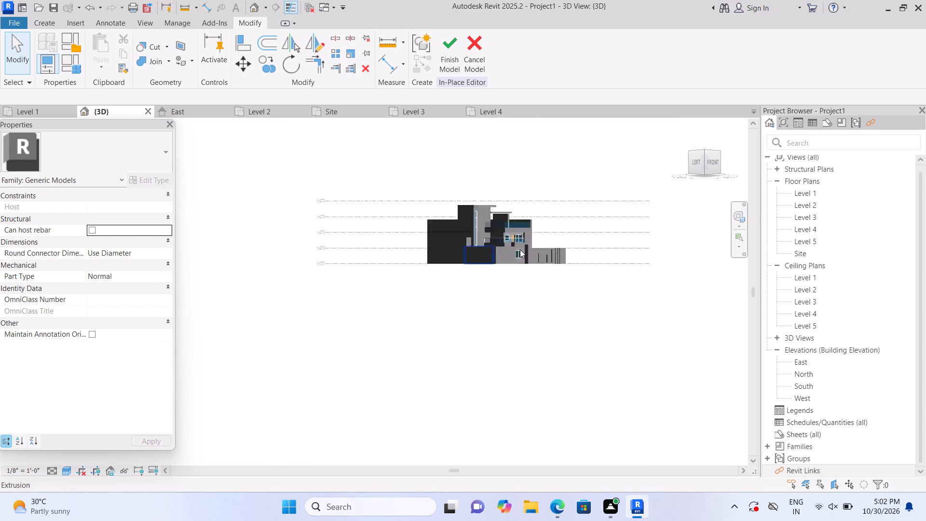
pyautogui.scroll(9, 349, 306)
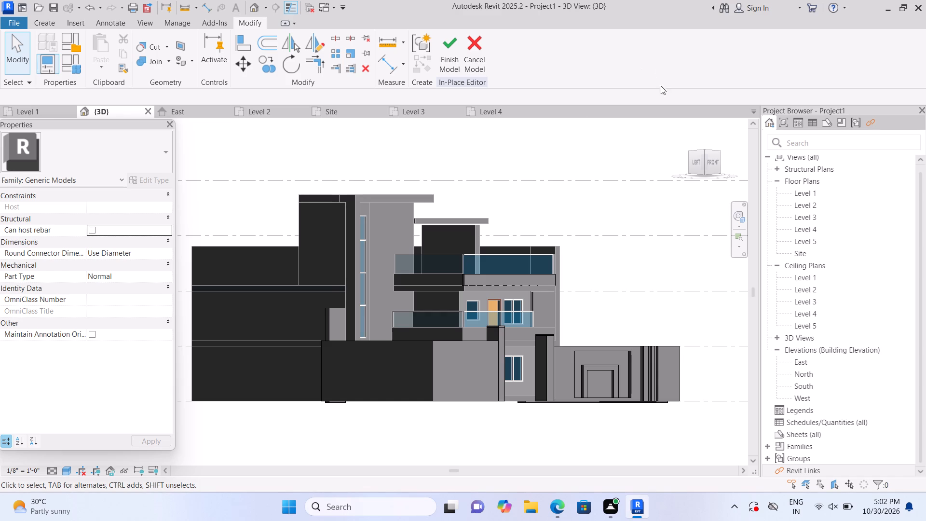
pyautogui.click(712, 160)
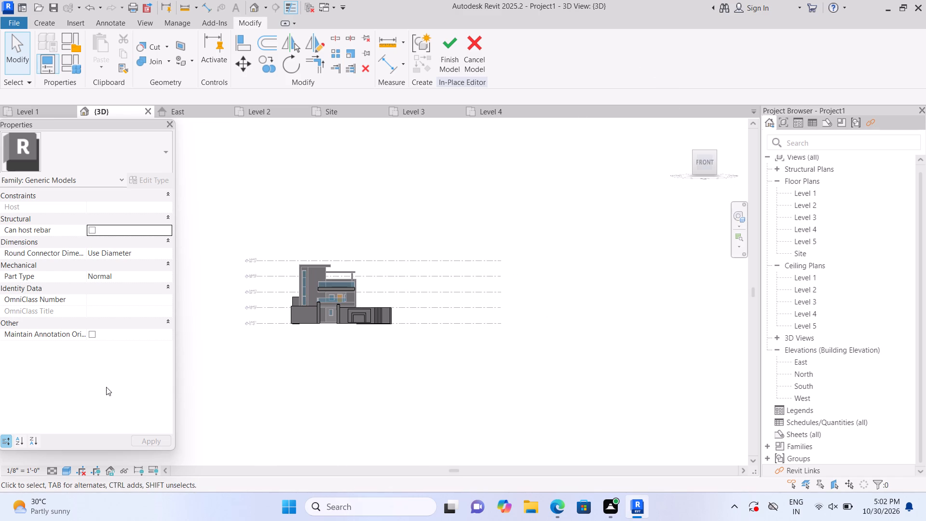
pyautogui.scroll(5, 240, 384)
pyautogui.moveTo(275, 324); pyautogui.dragTo(222, 425, button='middle')
pyautogui.middleClick(222, 425)
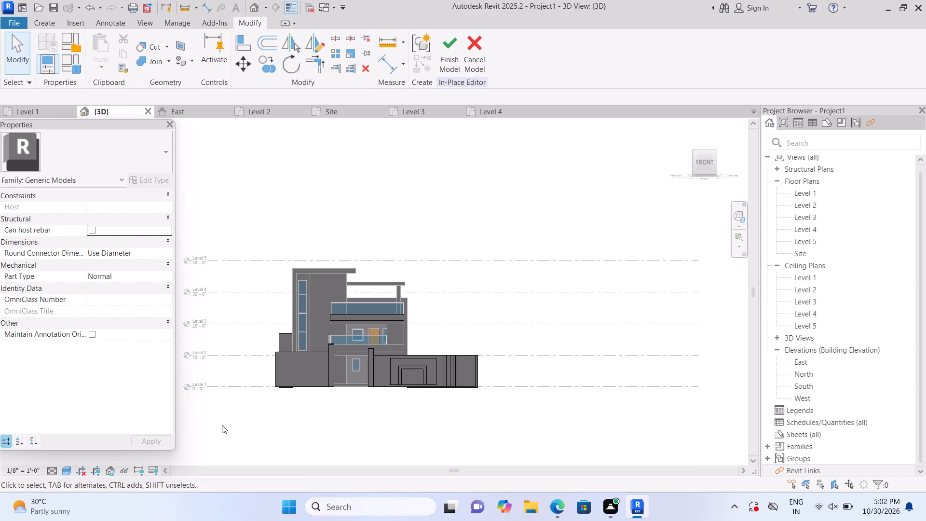
pyautogui.scroll(4, 345, 407)
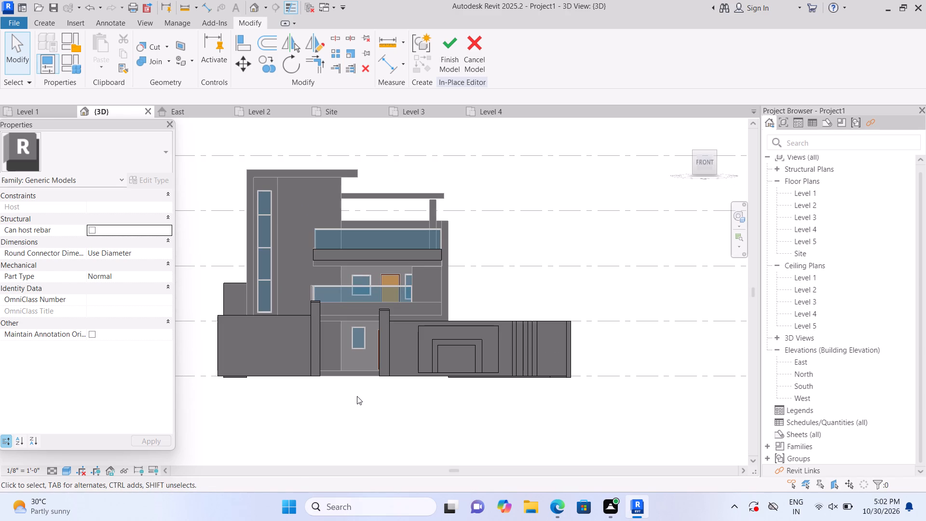
pyautogui.moveTo(357, 396); pyautogui.dragTo(345, 438, button='middle')
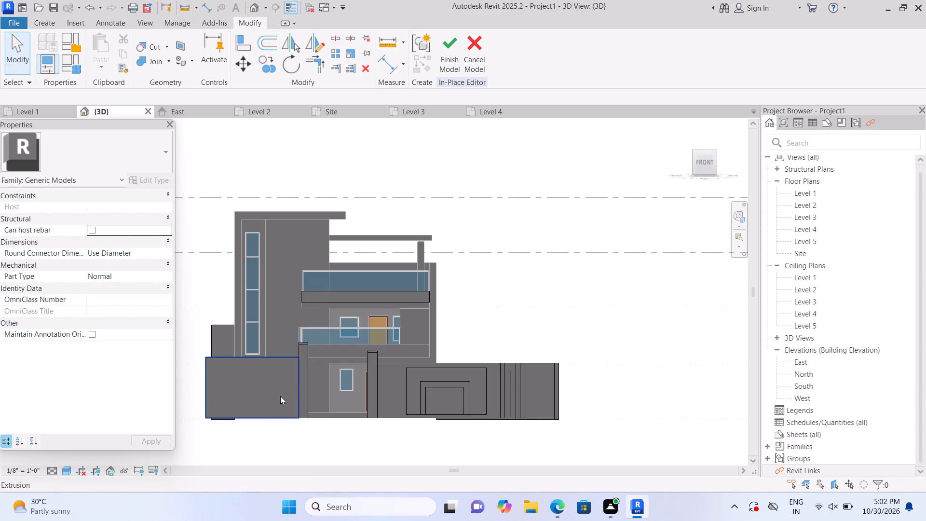
pyautogui.click(298, 363)
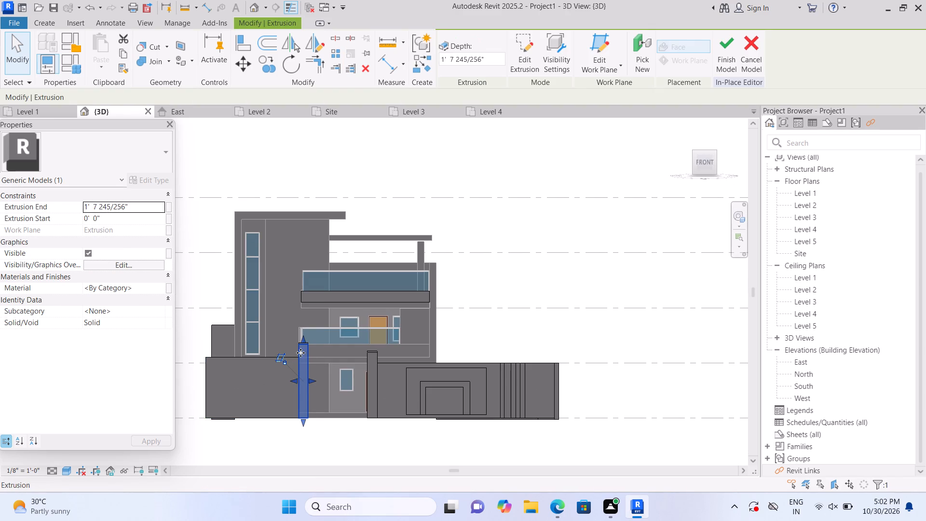
pyautogui.moveTo(302, 338); pyautogui.dragTo(308, 347)
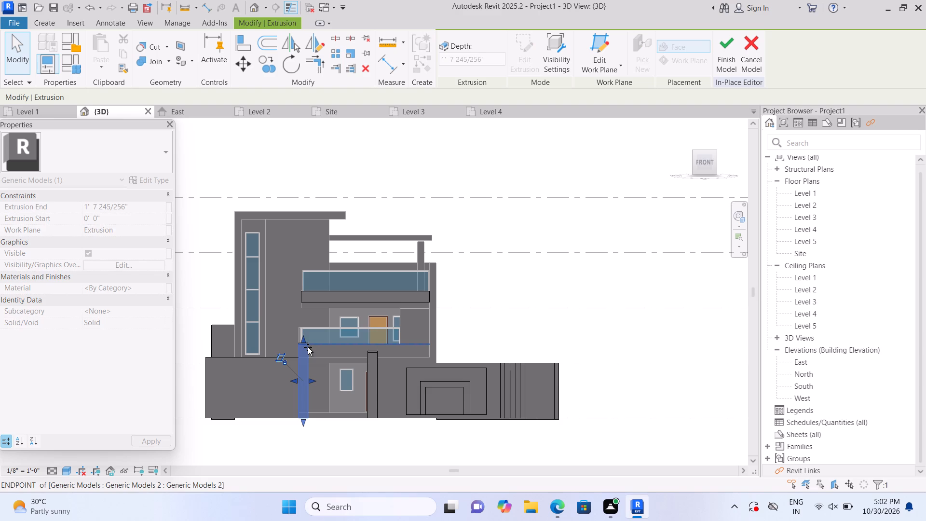
pyautogui.moveTo(308, 347); pyautogui.dragTo(305, 349)
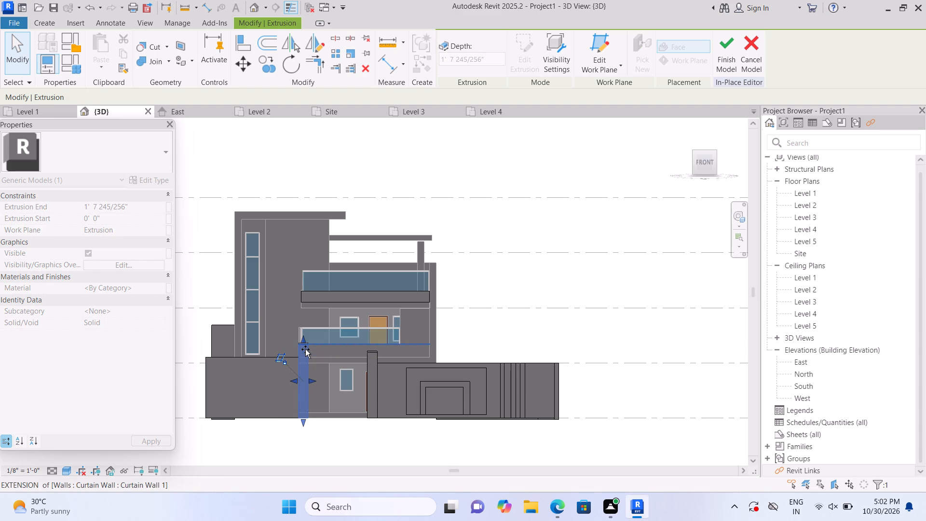
pyautogui.moveTo(305, 349); pyautogui.dragTo(307, 347)
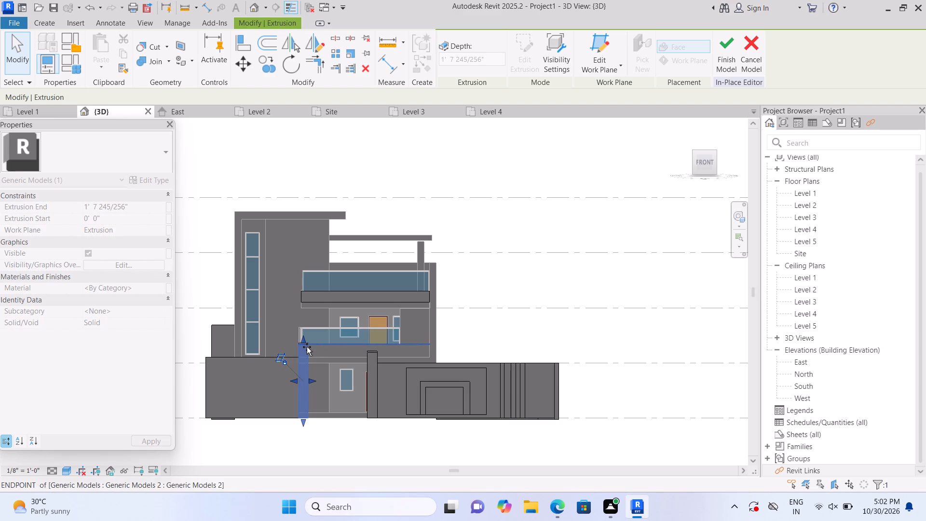
pyautogui.moveTo(307, 347); pyautogui.dragTo(308, 350)
pyautogui.click(308, 350)
pyautogui.doubleClick(278, 445)
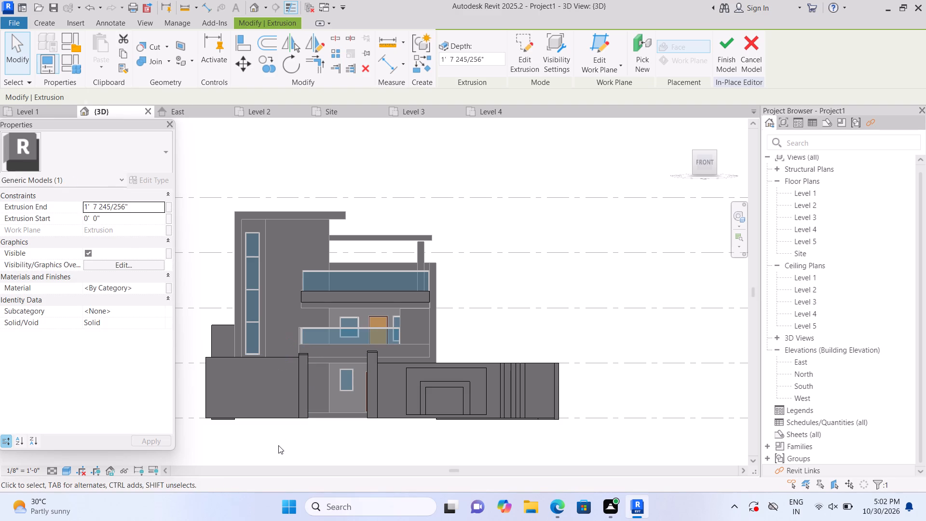
# Raise the top of the same gate pillar slightly to bring it closer to the other gate pillar's height.
pyautogui.scroll(2, 285, 381)
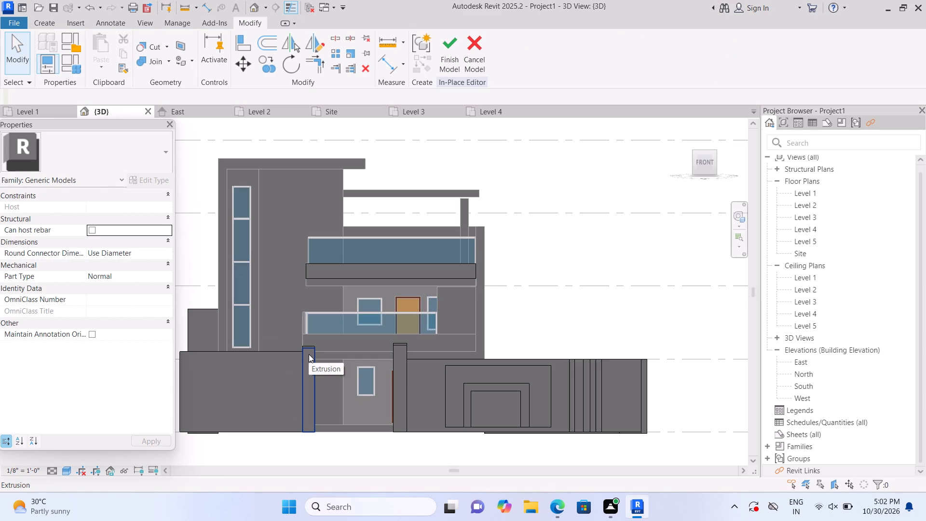
pyautogui.doubleClick(309, 354)
pyautogui.doubleClick(307, 343)
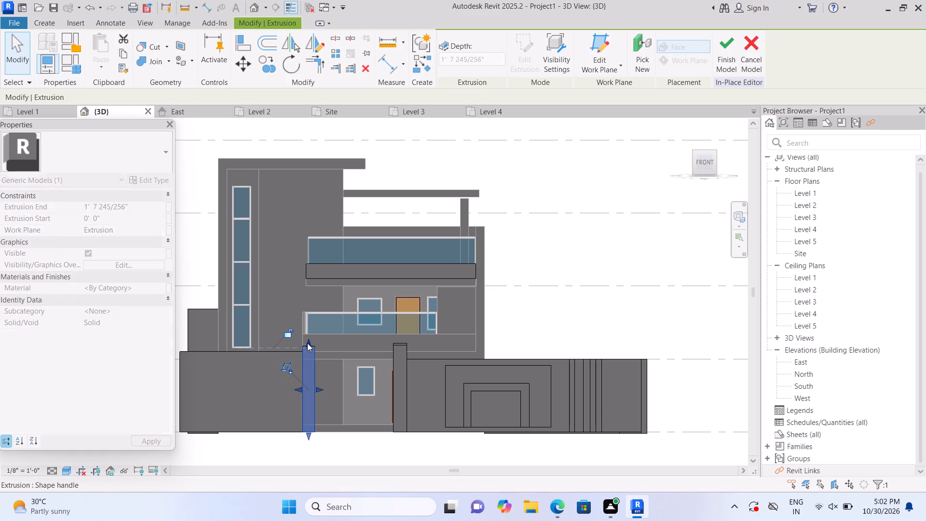
pyautogui.click(308, 343)
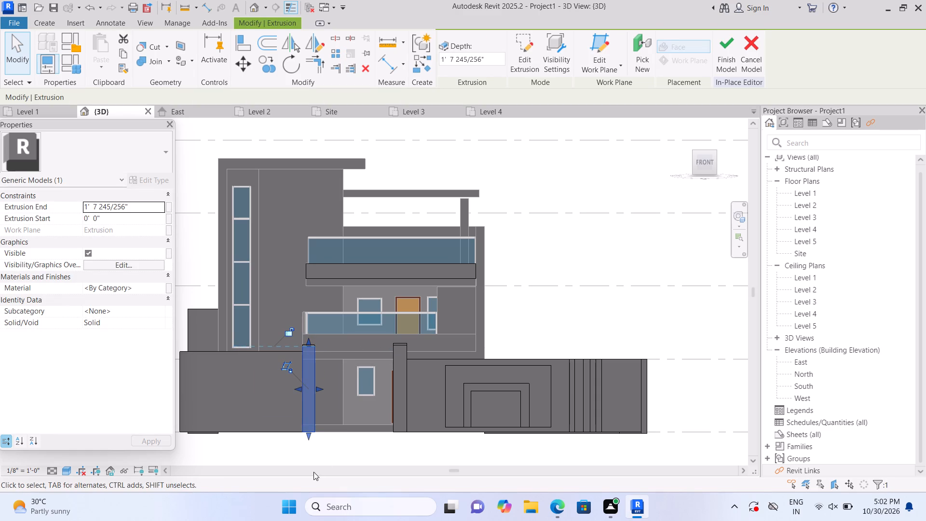
pyautogui.doubleClick(323, 448)
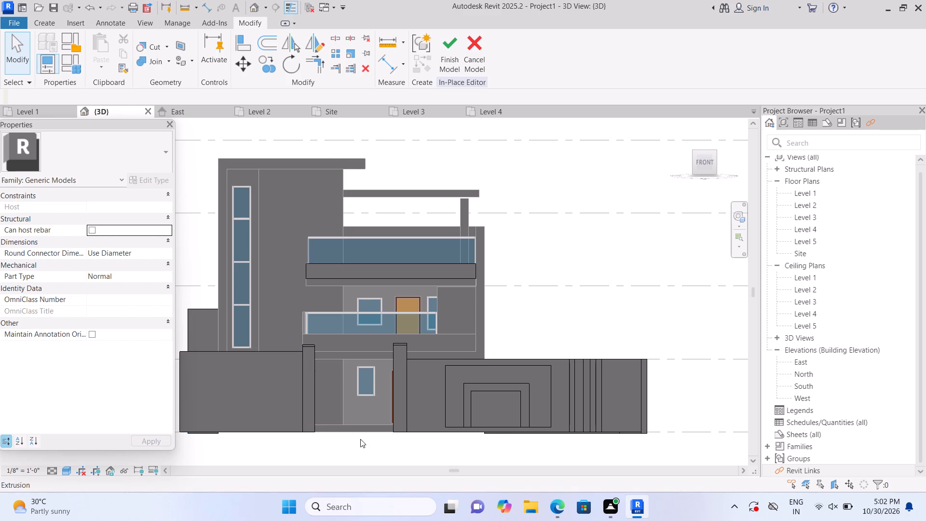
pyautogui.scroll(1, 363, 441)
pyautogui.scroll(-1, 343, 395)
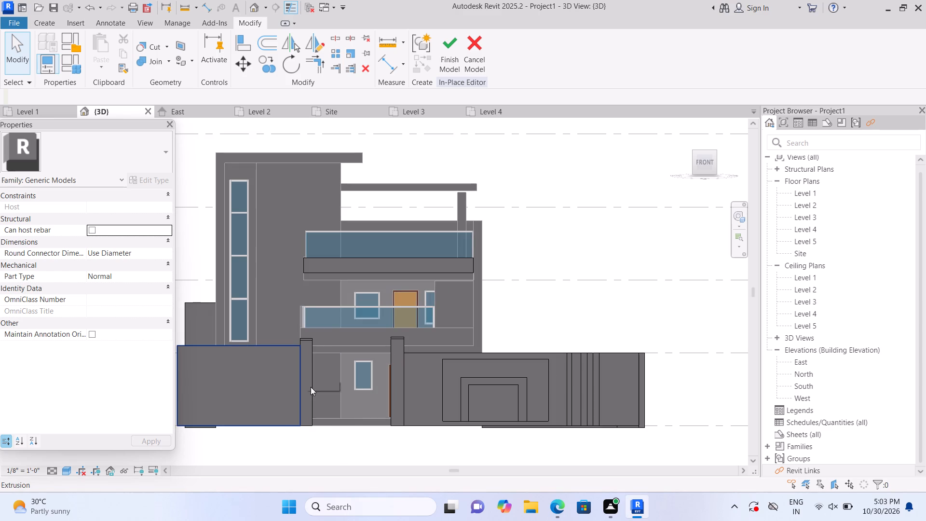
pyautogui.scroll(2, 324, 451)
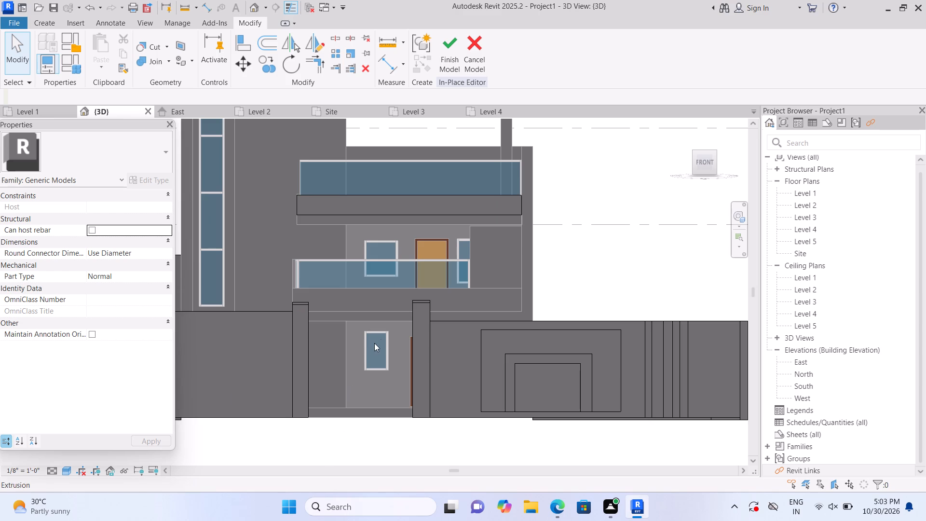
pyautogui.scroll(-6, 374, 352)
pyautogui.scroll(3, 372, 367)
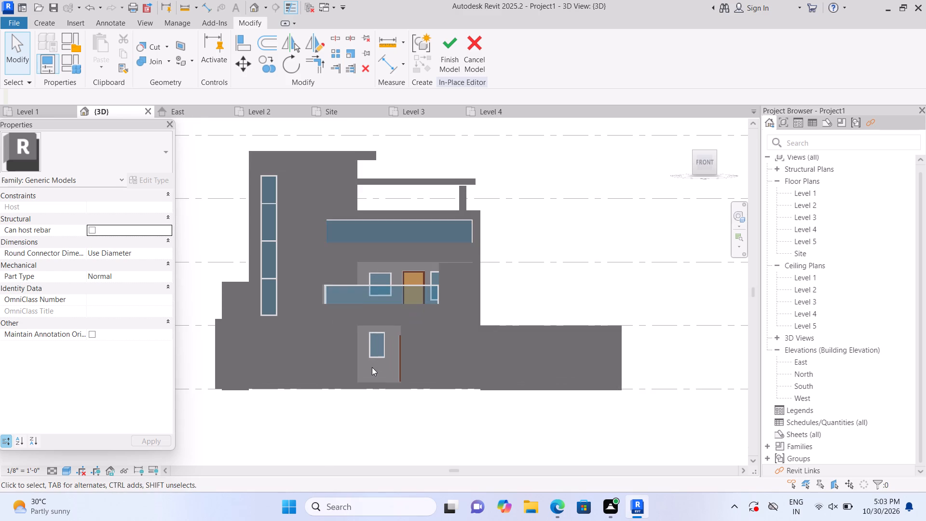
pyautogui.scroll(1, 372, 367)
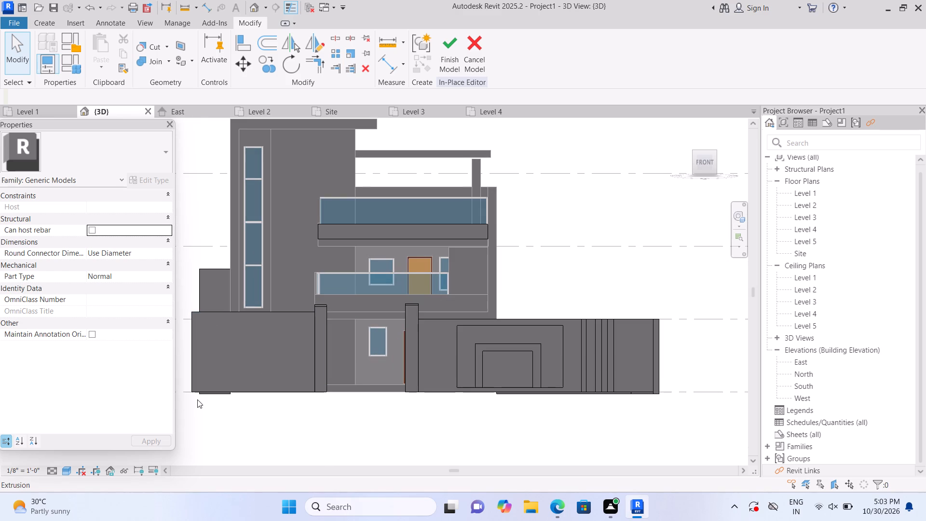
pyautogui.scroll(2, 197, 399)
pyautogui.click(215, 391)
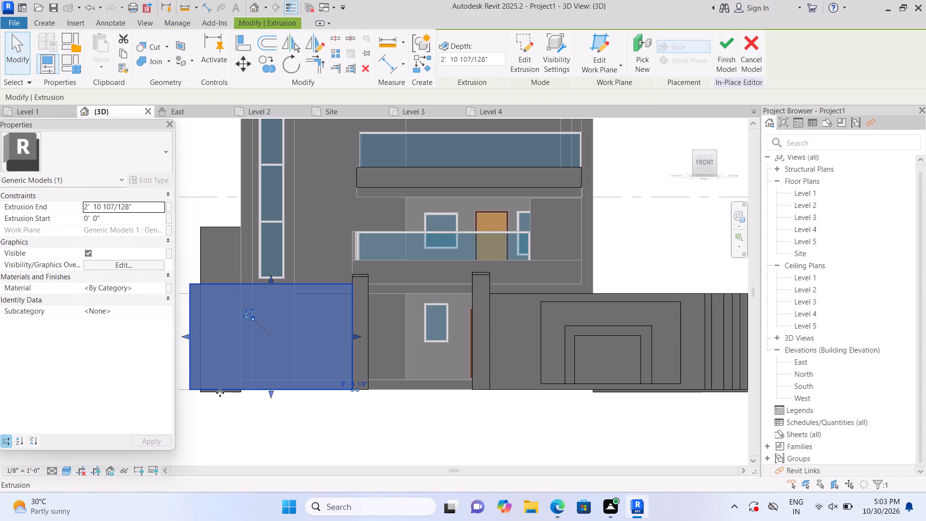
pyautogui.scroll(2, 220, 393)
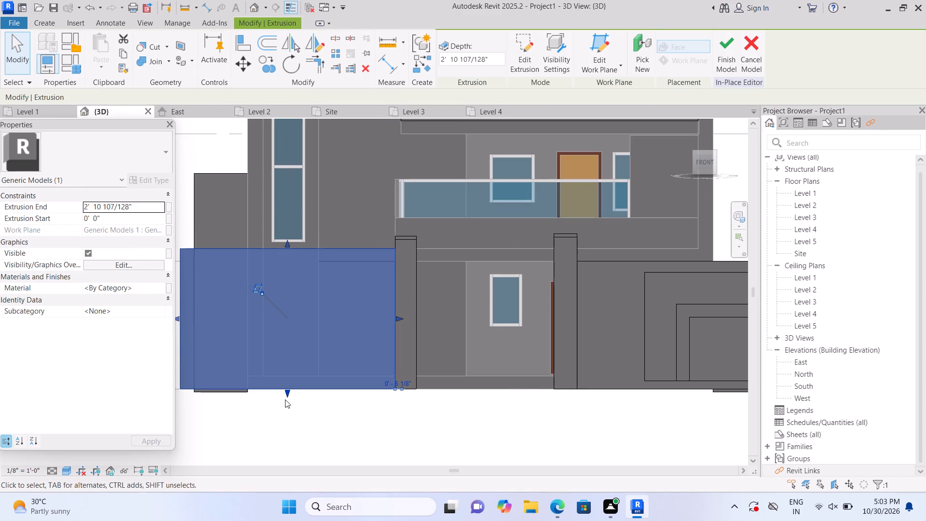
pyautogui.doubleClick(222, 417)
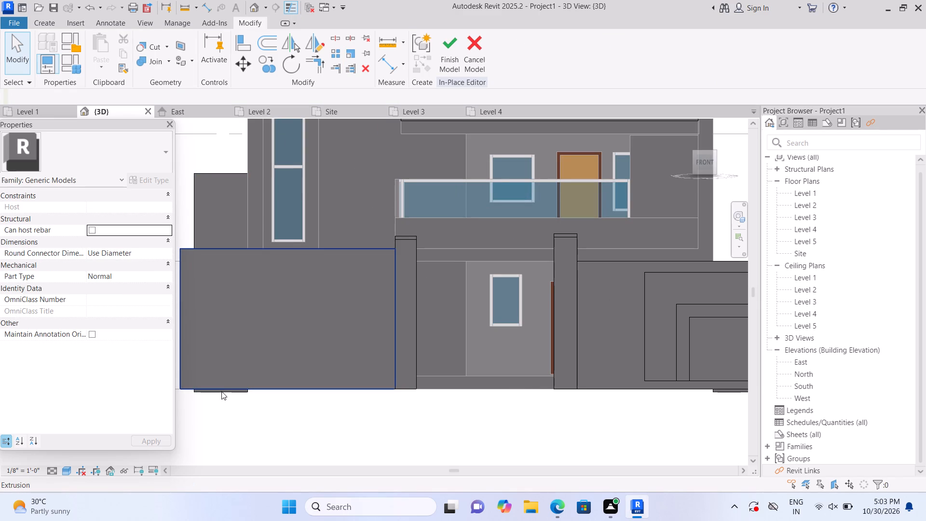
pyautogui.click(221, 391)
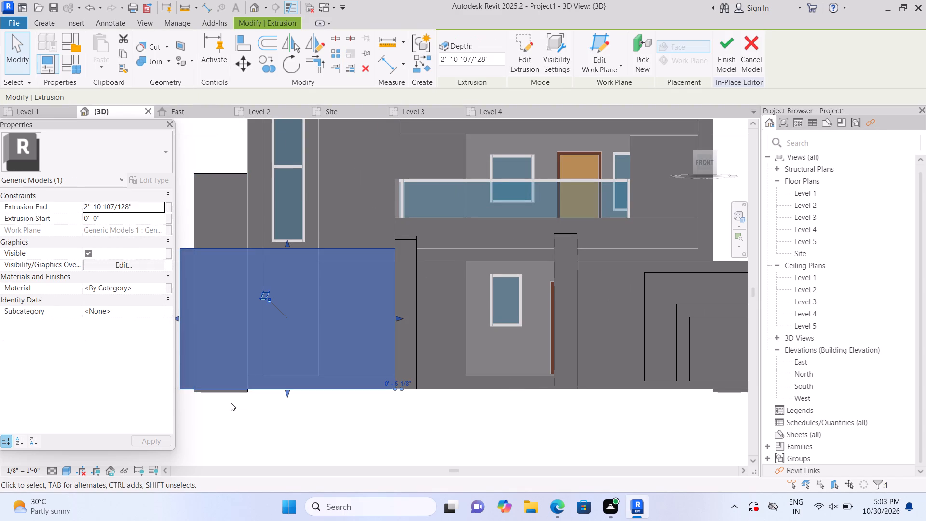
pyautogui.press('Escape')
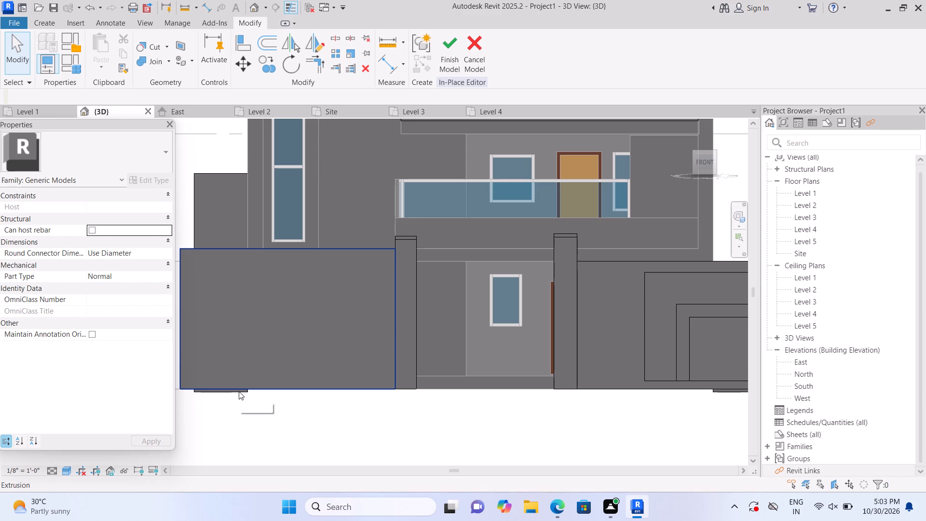
# Raise the bottom of the tall wall extrusion behind the plain boundary wall to the front wall's base line at Level 1.
pyautogui.scroll(6, 235, 398)
pyautogui.click(250, 392)
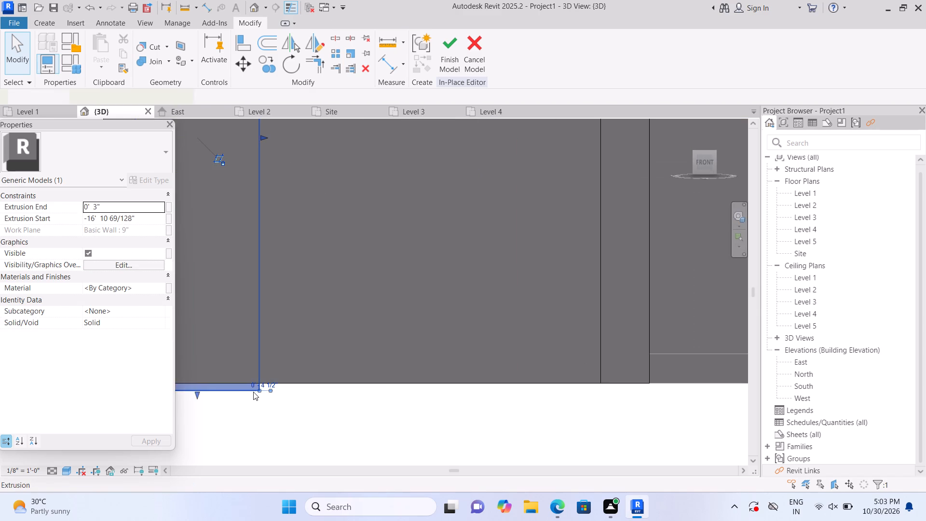
pyautogui.scroll(-5, 262, 392)
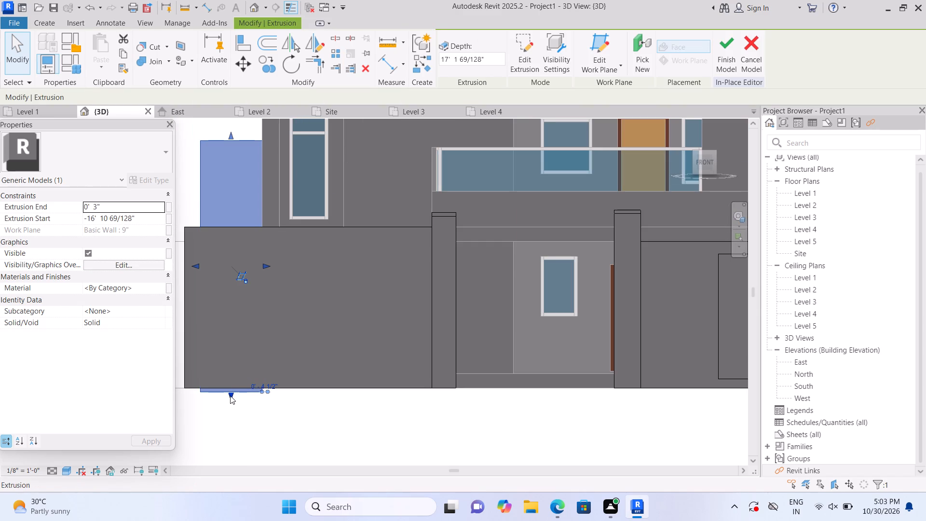
pyautogui.moveTo(230, 396); pyautogui.dragTo(234, 389)
pyautogui.click(243, 418)
pyautogui.scroll(-3, 287, 432)
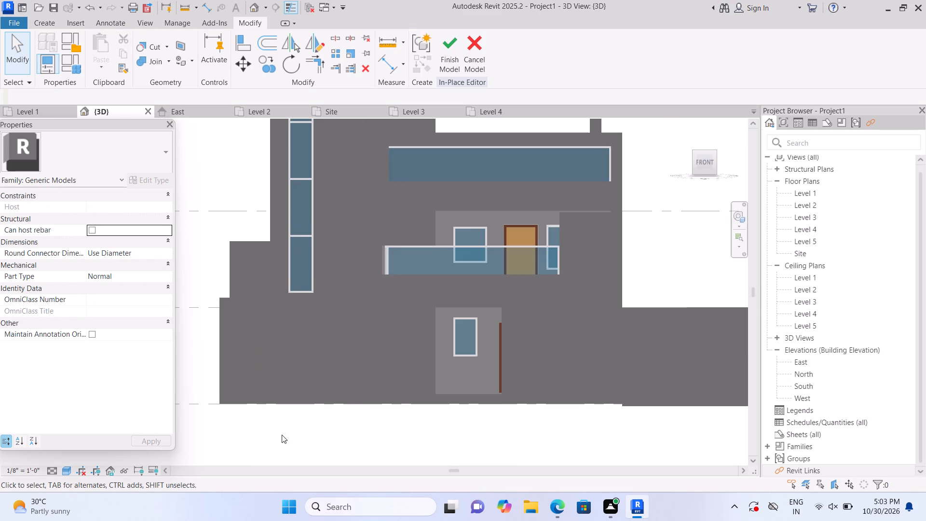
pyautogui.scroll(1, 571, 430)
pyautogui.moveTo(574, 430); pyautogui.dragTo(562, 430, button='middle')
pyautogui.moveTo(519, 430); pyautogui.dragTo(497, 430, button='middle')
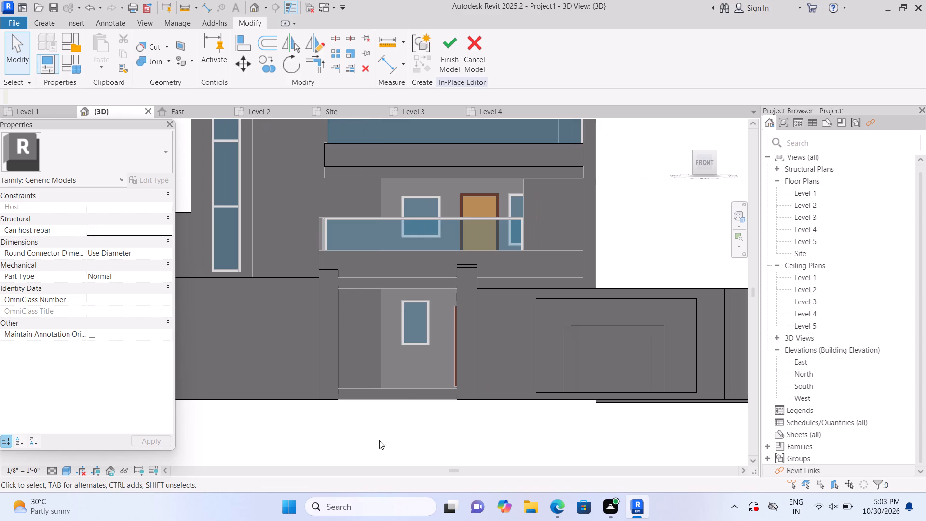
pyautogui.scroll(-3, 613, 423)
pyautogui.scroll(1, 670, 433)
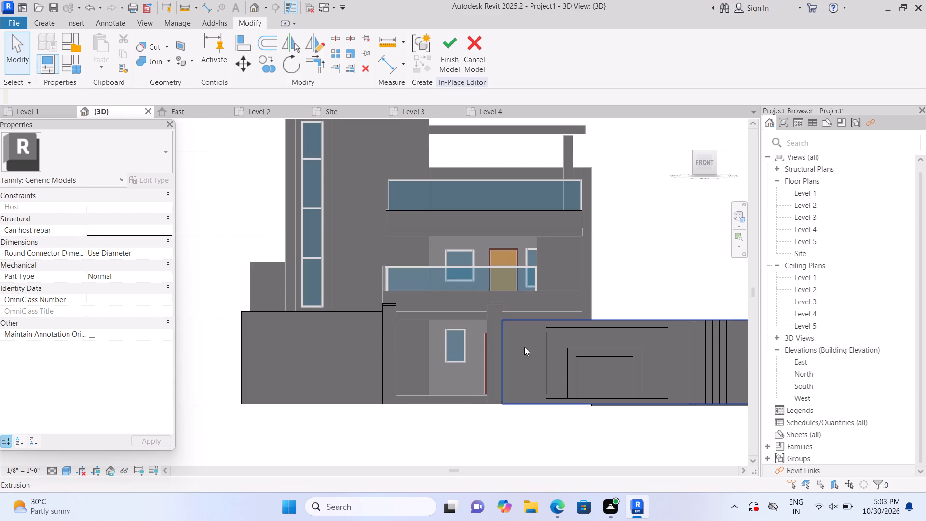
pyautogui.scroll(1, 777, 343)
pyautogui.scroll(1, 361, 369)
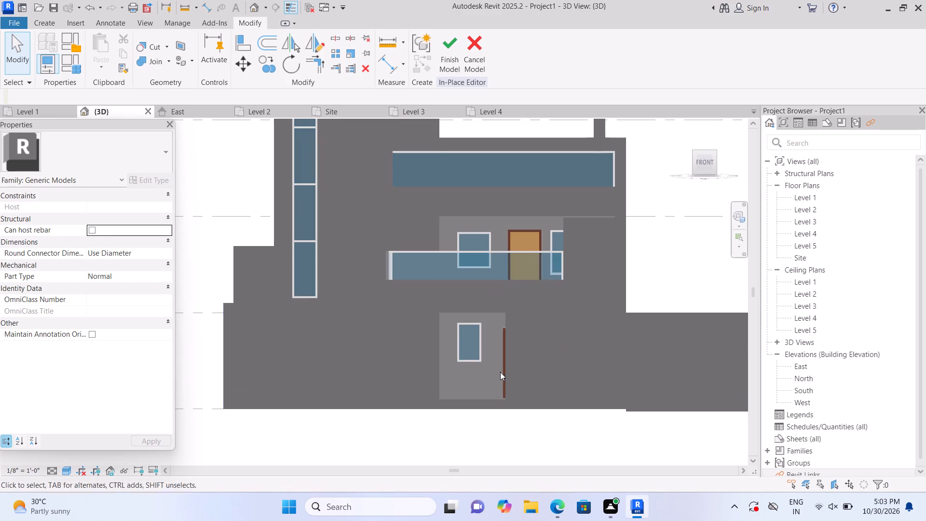
# Raise the bottom of the back boundary wall extrusion behind the grooved front wall to the Level 1 base line, Extrusion End 0' 0".
pyautogui.scroll(-2, 526, 371)
pyautogui.scroll(1, 680, 413)
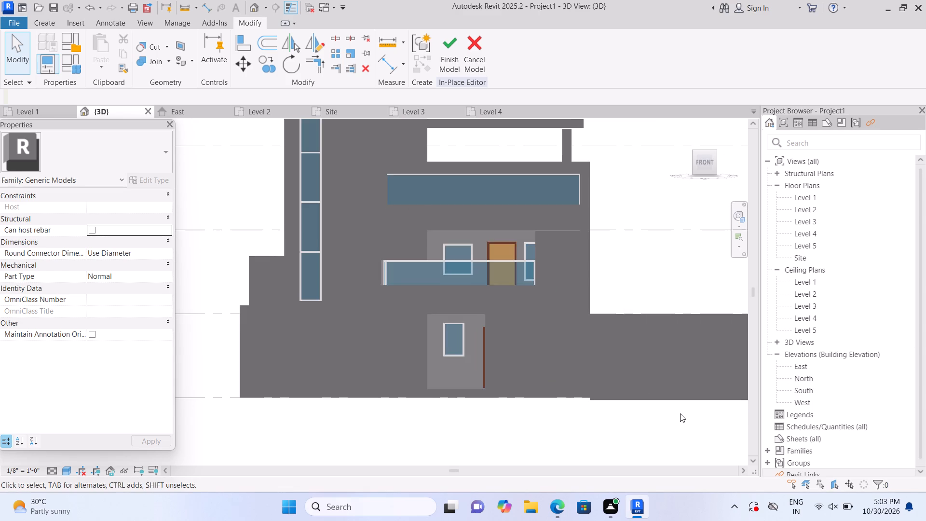
pyautogui.moveTo(678, 415); pyautogui.dragTo(461, 411, button='middle')
pyautogui.scroll(2, 474, 402)
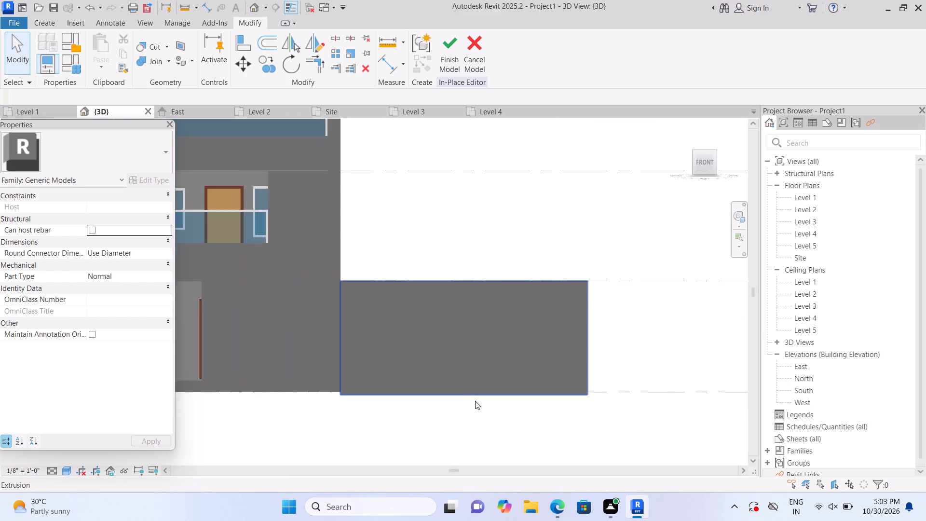
pyautogui.scroll(3, 454, 422)
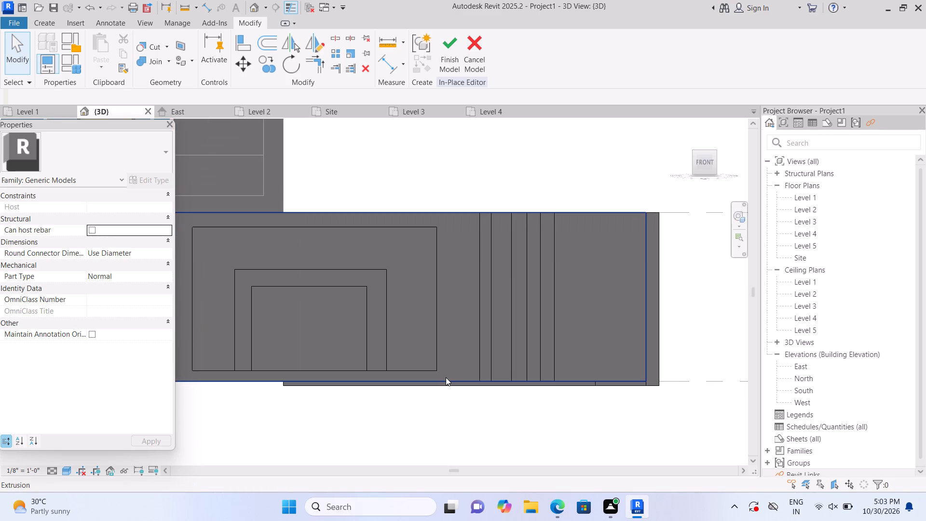
pyautogui.click(441, 387)
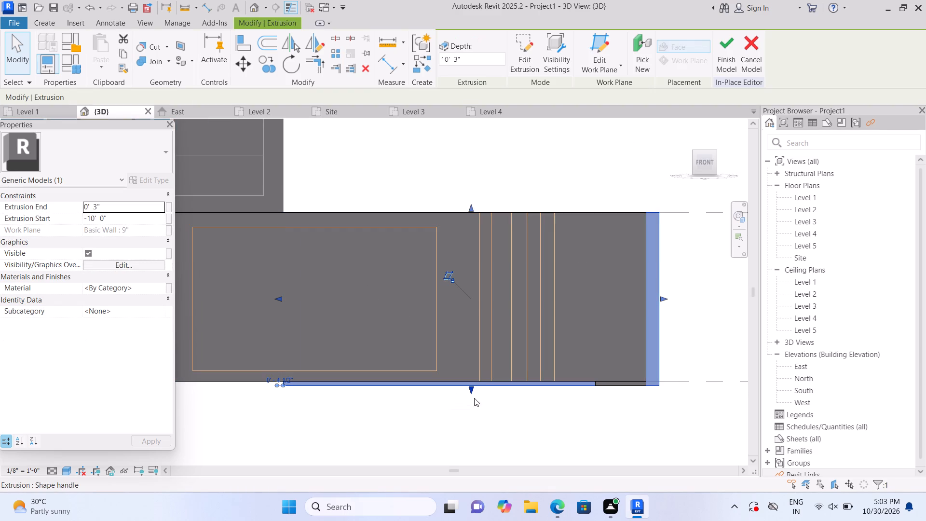
pyautogui.moveTo(471, 388); pyautogui.dragTo(471, 382)
pyautogui.click(472, 406)
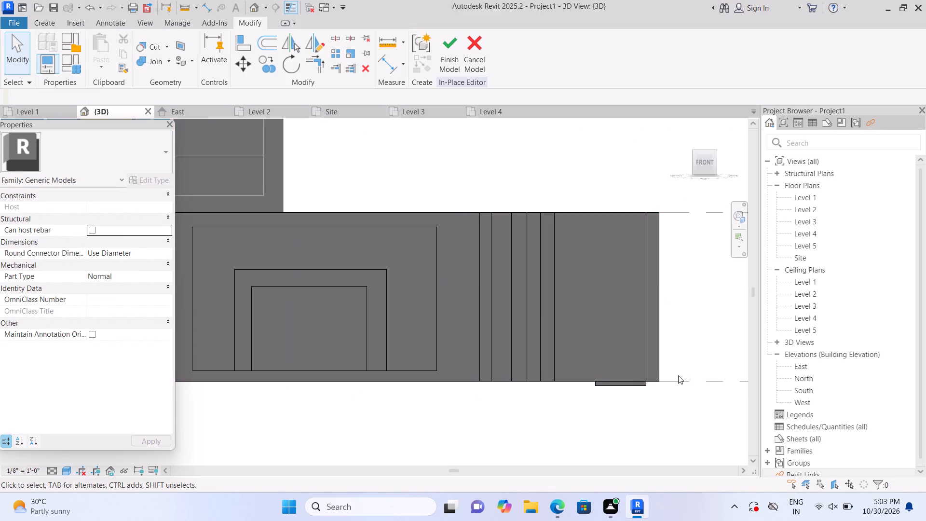
# Raise the bottom of the side boundary wall extrusion at the grooved wall's end to Level 1, Extrusion End 0' 0".
pyautogui.click(634, 388)
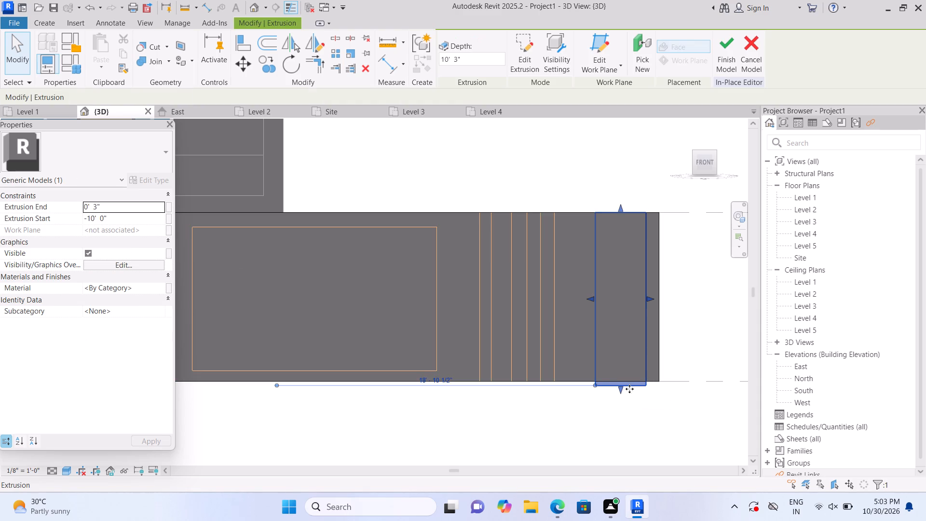
pyautogui.moveTo(621, 391); pyautogui.dragTo(616, 382)
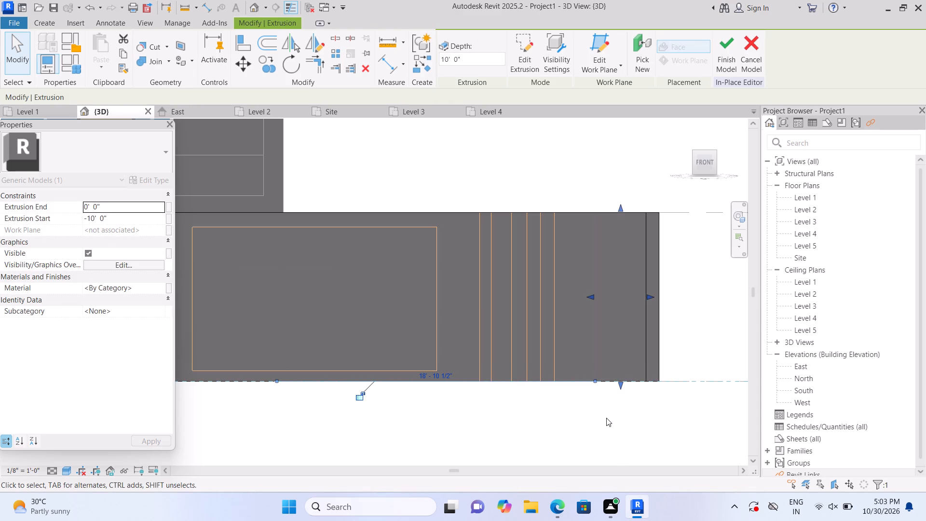
pyautogui.doubleClick(606, 418)
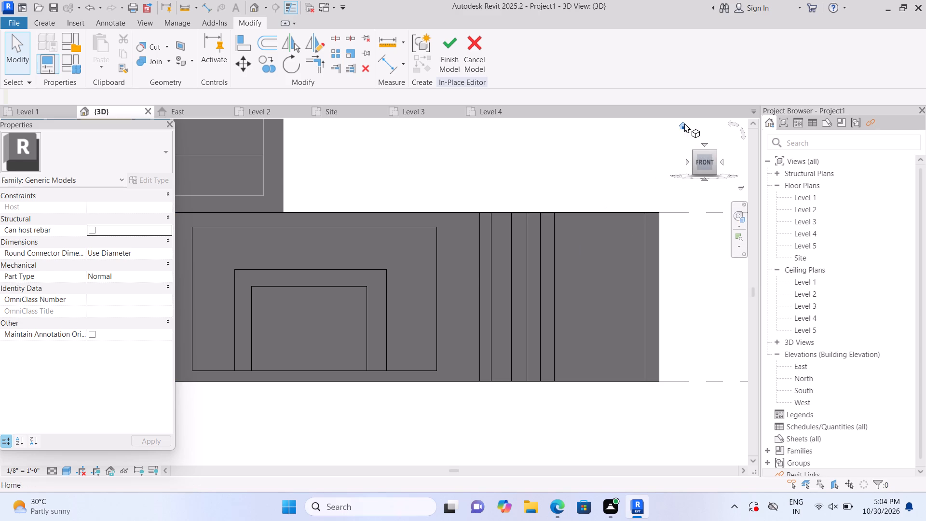
# In the 3D home view, shorten the projecting end of the back boundary wall toward the side wall's outer face.
pyautogui.click(682, 123)
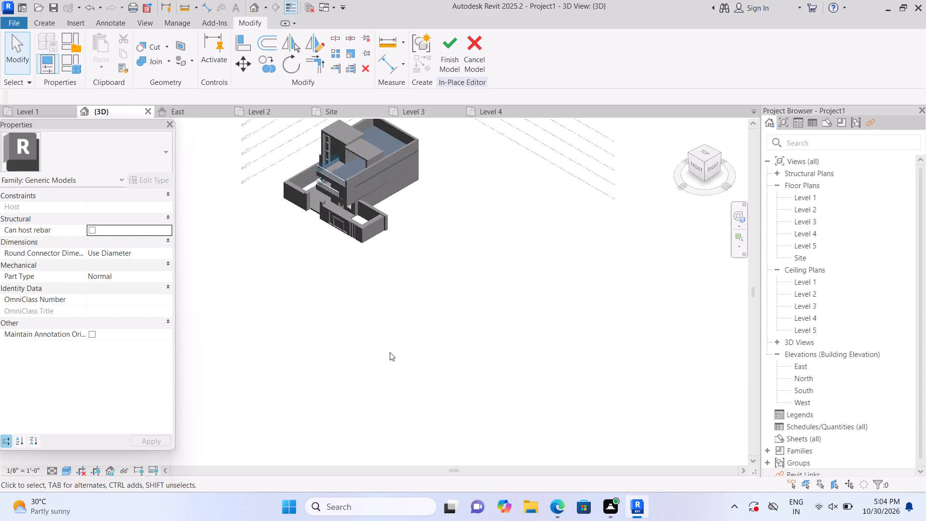
pyautogui.scroll(1, 247, 510)
pyautogui.scroll(5, 279, 400)
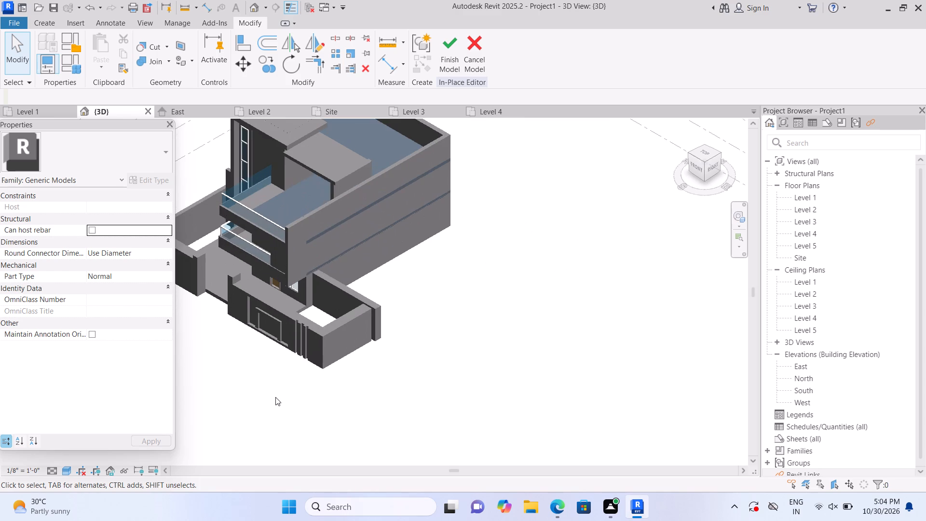
pyautogui.scroll(2, 284, 404)
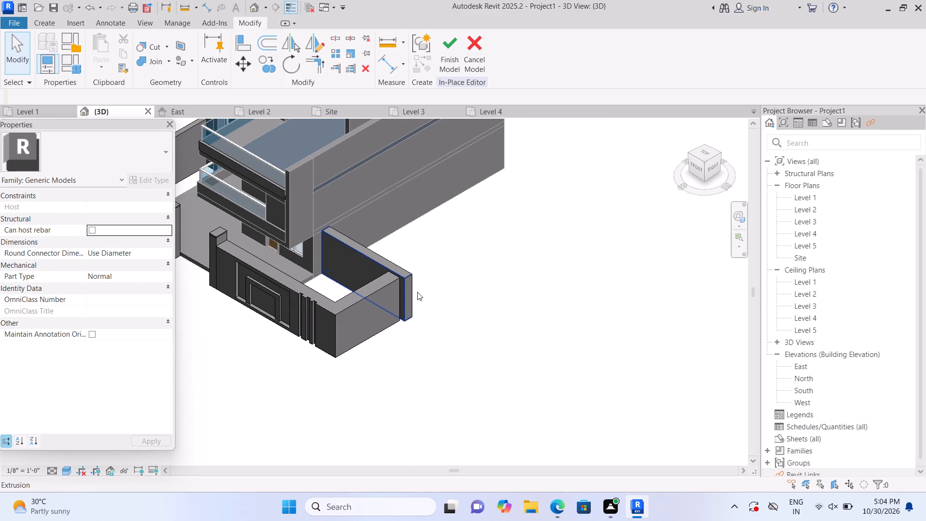
pyautogui.click(417, 292)
pyautogui.scroll(9, 415, 294)
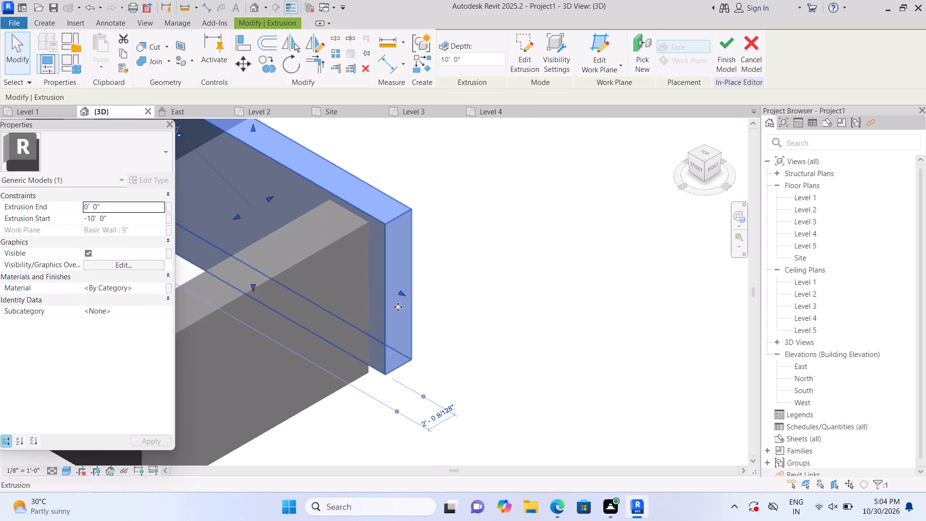
pyautogui.moveTo(401, 291); pyautogui.dragTo(389, 279)
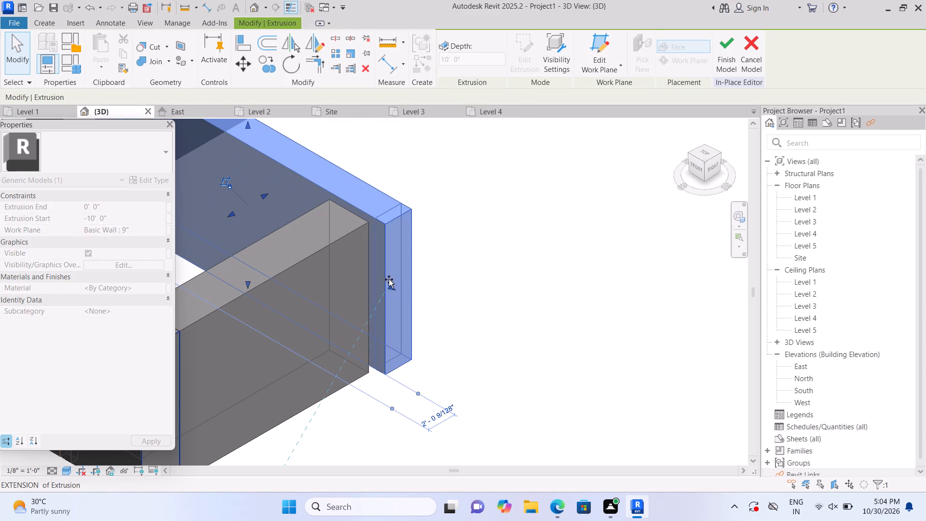
pyautogui.moveTo(389, 279); pyautogui.dragTo(384, 276)
pyautogui.click(444, 280)
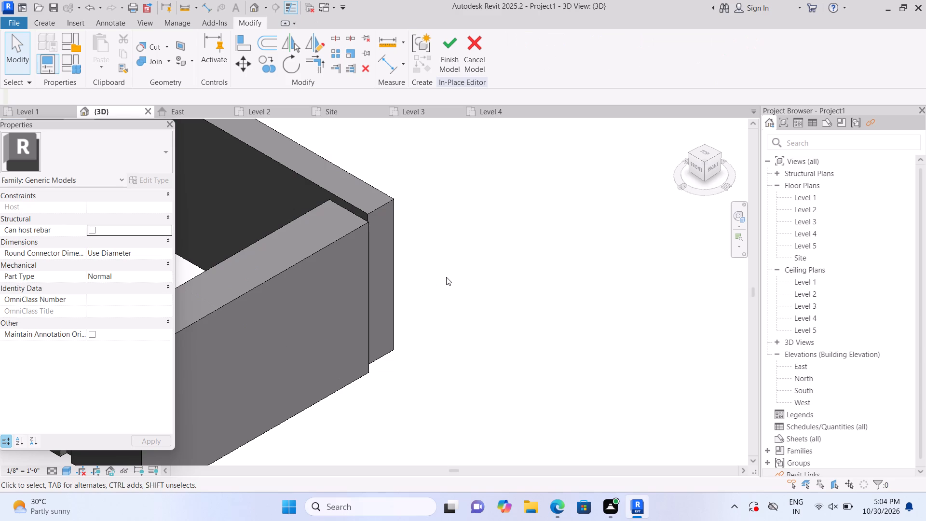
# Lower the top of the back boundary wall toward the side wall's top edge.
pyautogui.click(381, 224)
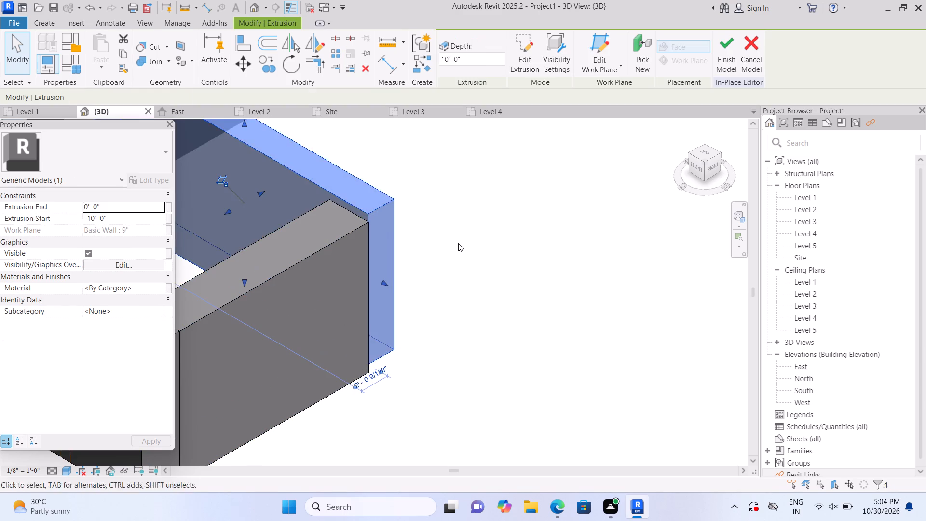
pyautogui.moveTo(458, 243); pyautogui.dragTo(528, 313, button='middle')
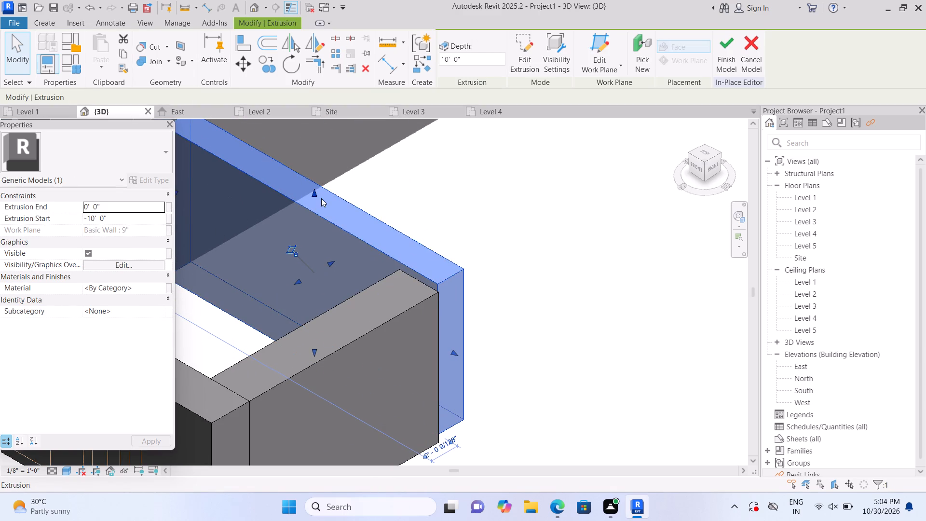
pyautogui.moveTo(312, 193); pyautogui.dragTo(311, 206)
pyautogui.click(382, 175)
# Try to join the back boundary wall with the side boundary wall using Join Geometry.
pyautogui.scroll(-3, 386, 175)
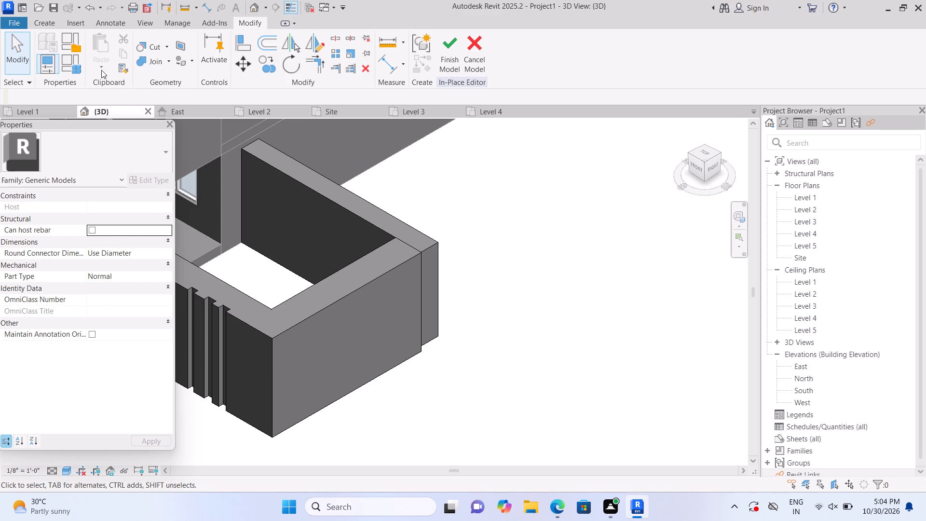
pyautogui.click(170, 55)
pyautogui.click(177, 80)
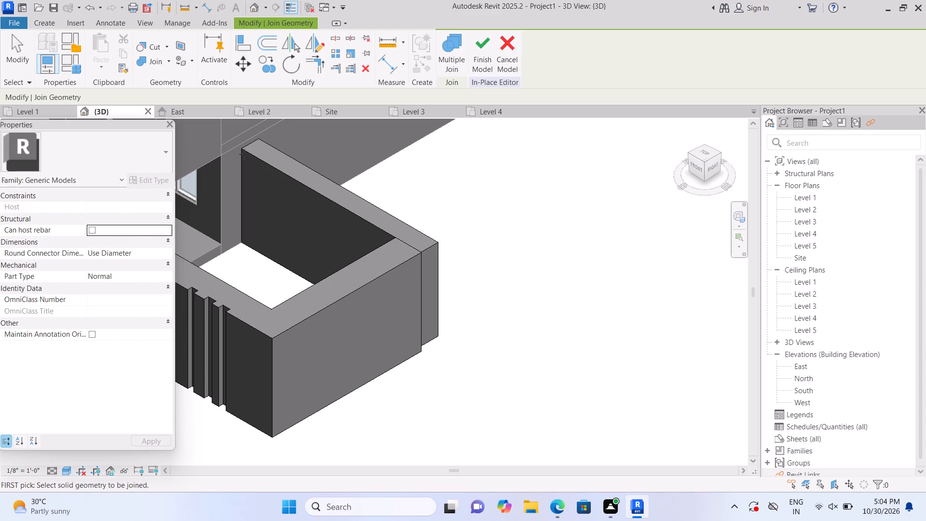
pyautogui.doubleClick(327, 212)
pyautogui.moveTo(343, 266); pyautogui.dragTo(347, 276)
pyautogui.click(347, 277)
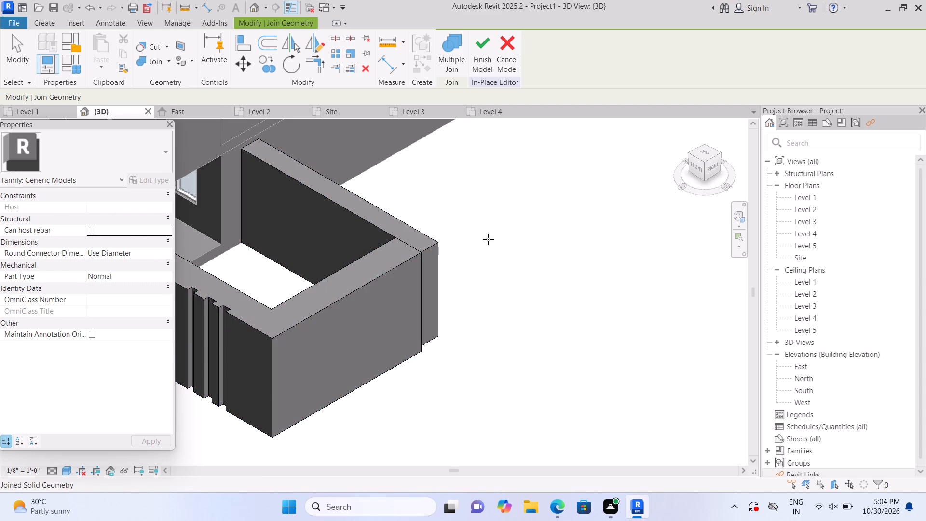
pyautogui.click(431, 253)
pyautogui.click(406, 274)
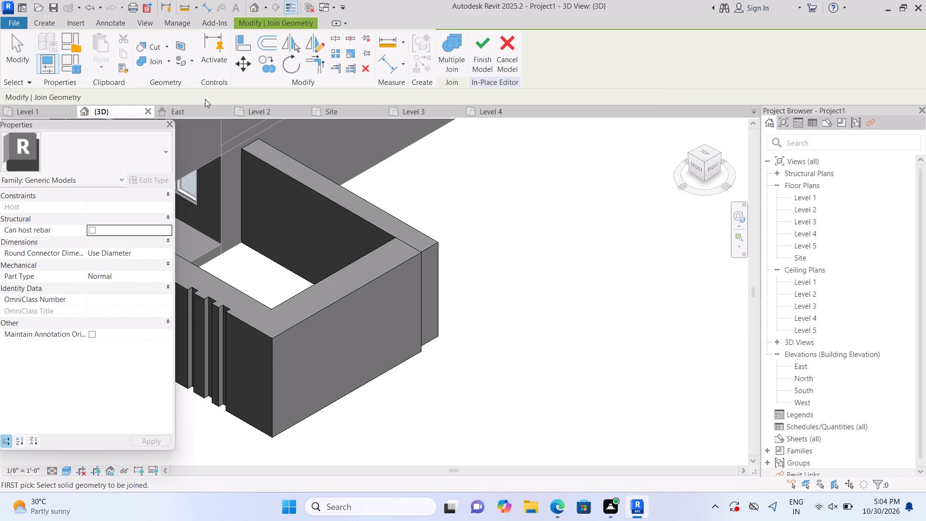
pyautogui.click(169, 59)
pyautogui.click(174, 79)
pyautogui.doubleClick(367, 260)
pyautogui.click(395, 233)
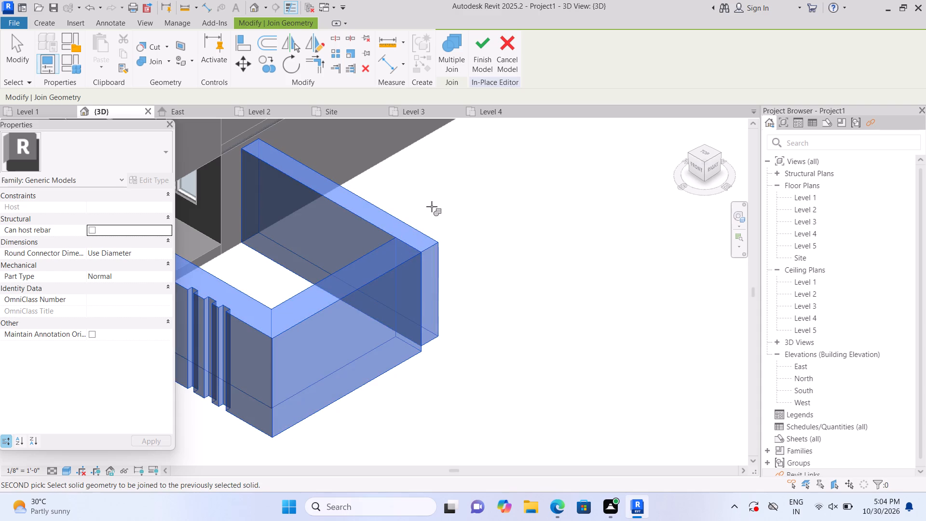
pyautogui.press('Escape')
# Extend the end of the side boundary wall to meet the inner face of the back boundary wall.
pyautogui.scroll(-3, 479, 212)
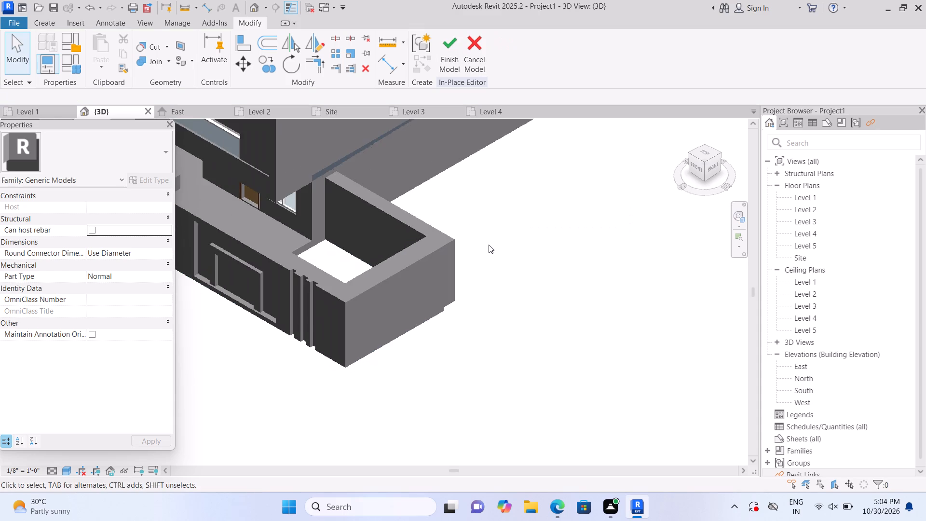
pyautogui.scroll(3, 492, 272)
pyautogui.keyDown('shift'); pyautogui.moveTo(535, 245); pyautogui.dragTo(531, 260, button='middle'); pyautogui.keyUp('shift')
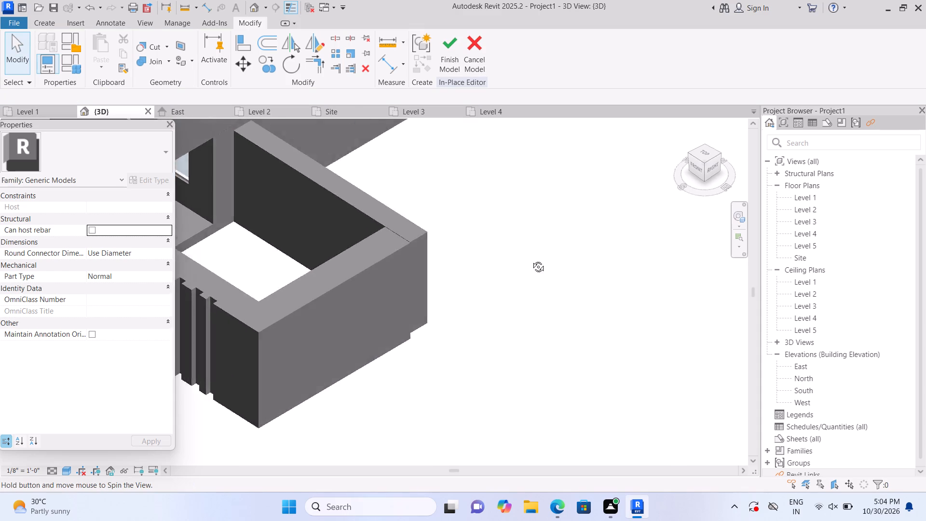
pyautogui.keyDown('shift'); pyautogui.moveTo(531, 260); pyautogui.dragTo(507, 286, button='middle'); pyautogui.keyUp('shift')
pyautogui.keyDown('shift'); pyautogui.scroll(1, 463, 243); pyautogui.keyUp('shift')
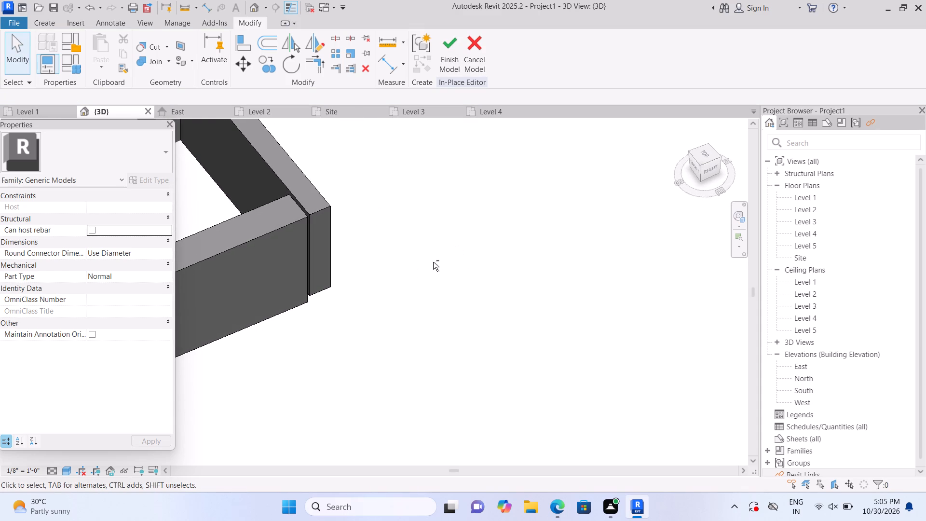
pyautogui.keyDown('shift'); pyautogui.moveTo(490, 254); pyautogui.dragTo(465, 269, button='middle'); pyautogui.keyUp('shift')
pyautogui.moveTo(326, 218); pyautogui.dragTo(445, 316, button='middle')
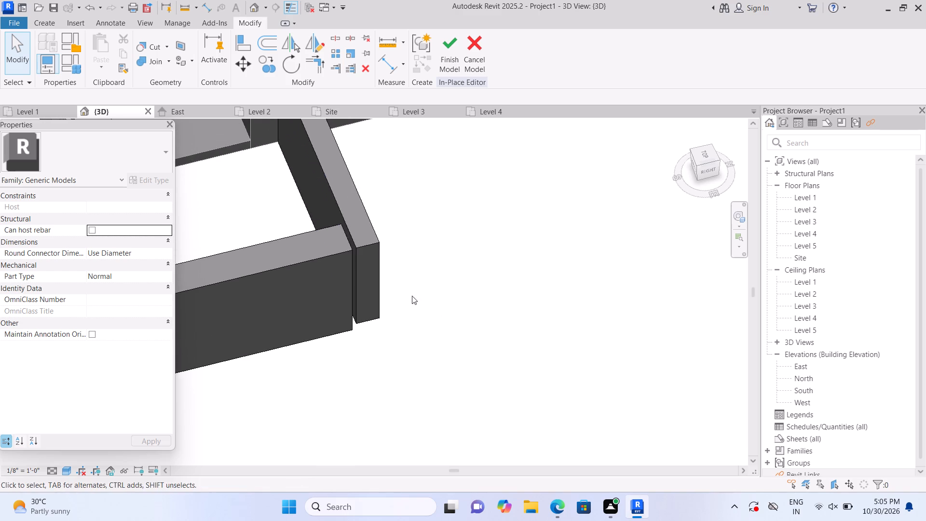
pyautogui.scroll(2, 359, 254)
pyautogui.click(330, 263)
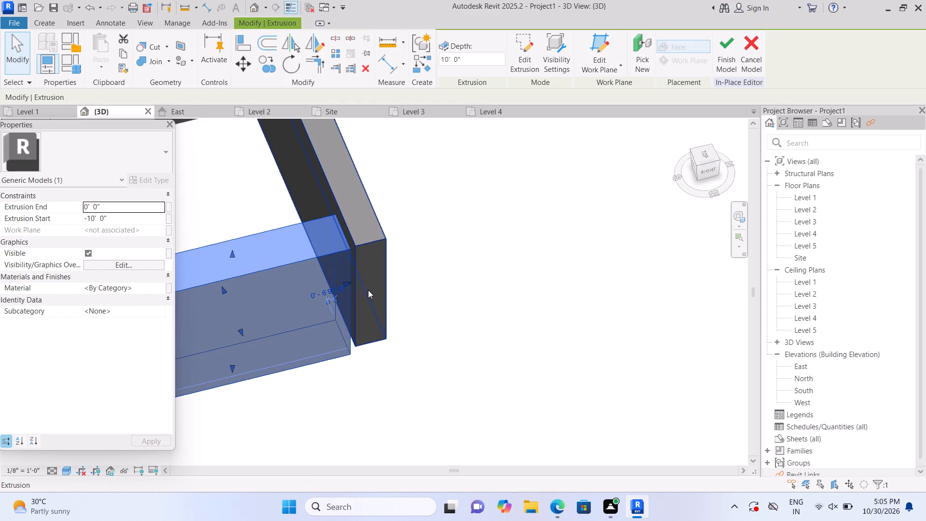
pyautogui.moveTo(345, 282); pyautogui.dragTo(354, 282)
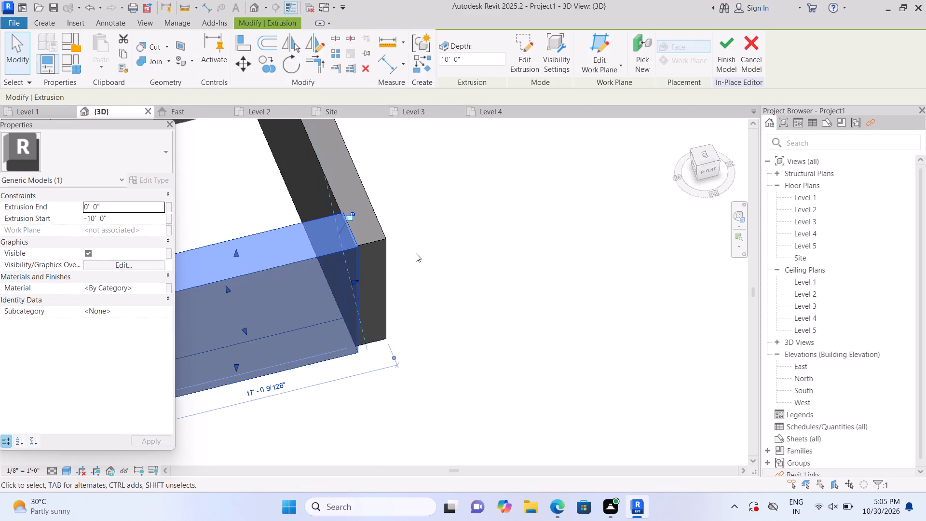
pyautogui.click(429, 249)
# Extend the end of the back boundary wall flush with the outer face of the side boundary wall.
pyautogui.click(385, 265)
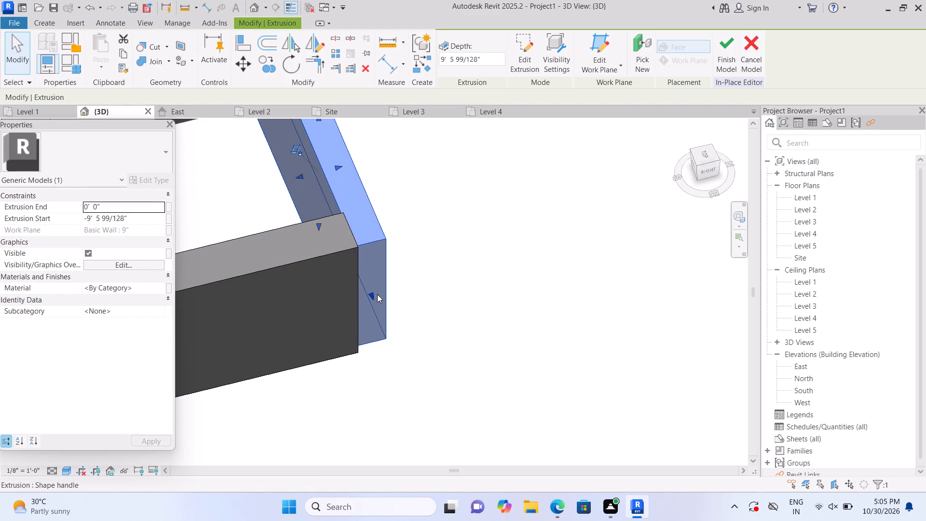
pyautogui.moveTo(372, 294); pyautogui.dragTo(377, 301)
pyautogui.doubleClick(424, 281)
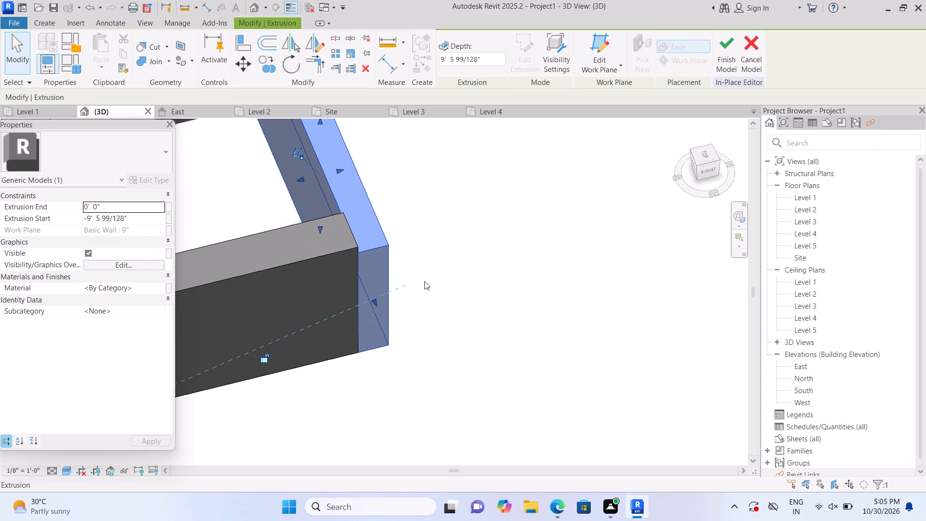
# Raise the top of the back boundary wall level with the side wall's top, giving it a 10' 0" extrusion depth.
pyautogui.scroll(-1, 424, 276)
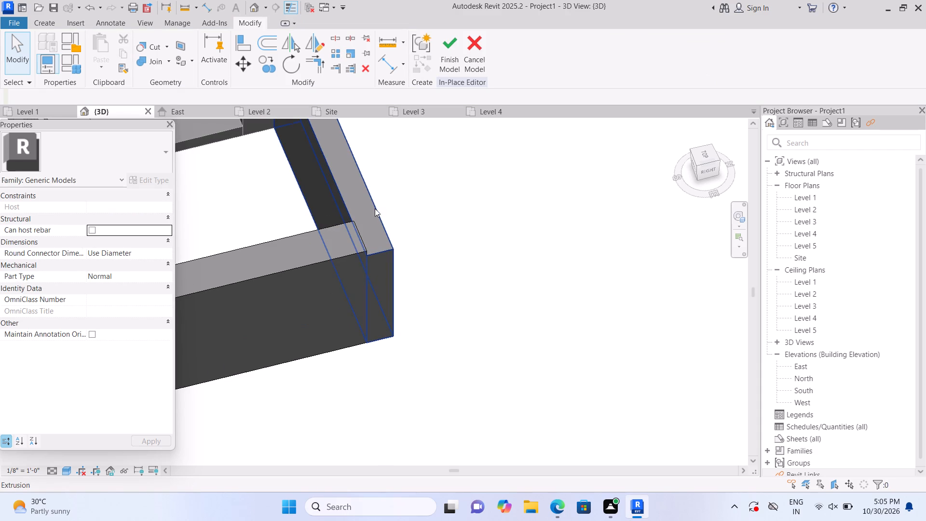
pyautogui.scroll(1, 374, 208)
pyautogui.click(372, 220)
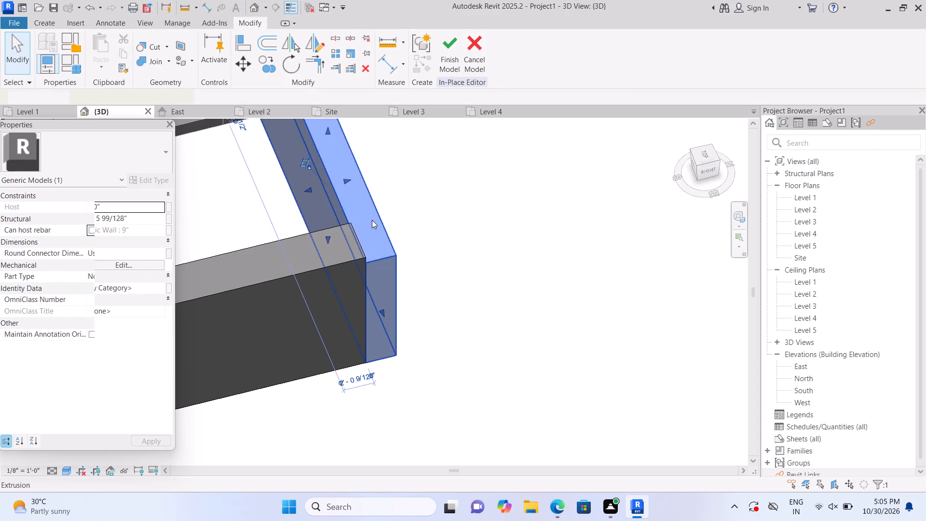
pyautogui.moveTo(405, 192); pyautogui.dragTo(443, 240, button='middle')
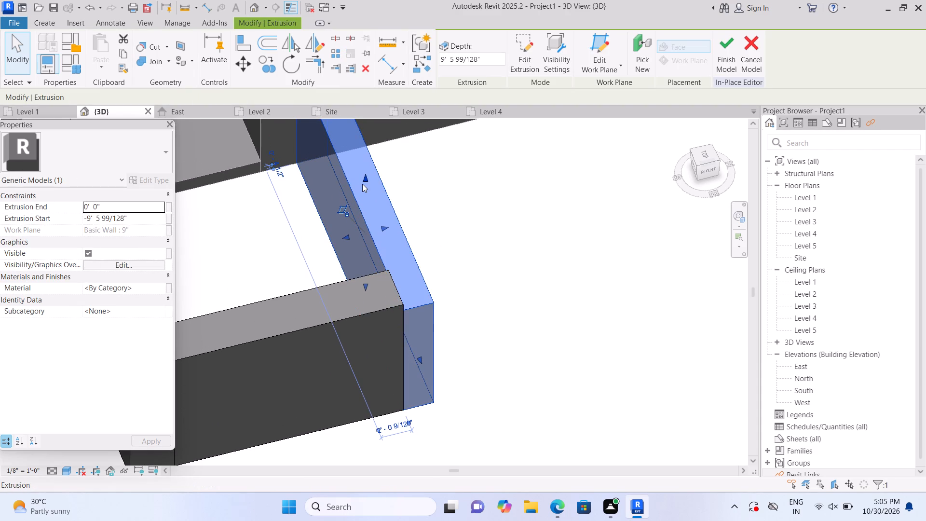
pyautogui.click(366, 178)
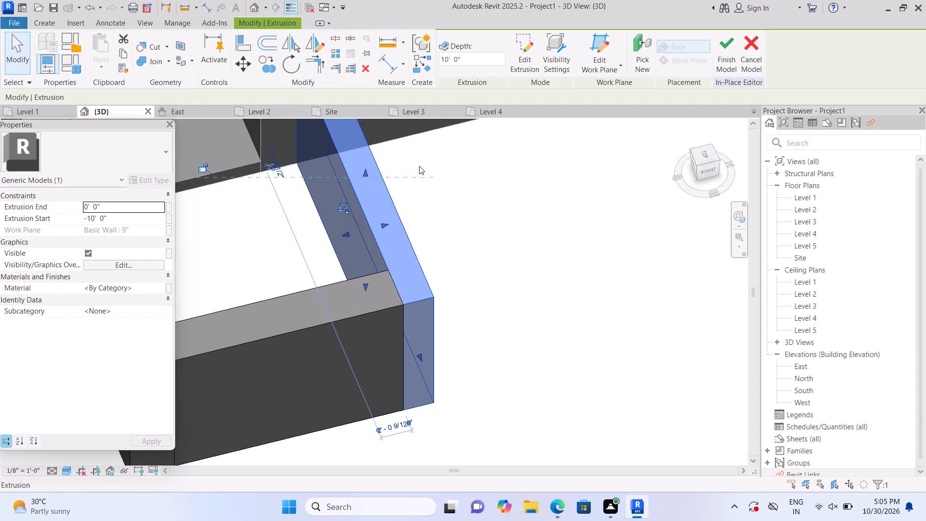
pyautogui.doubleClick(420, 166)
pyautogui.scroll(-7, 426, 165)
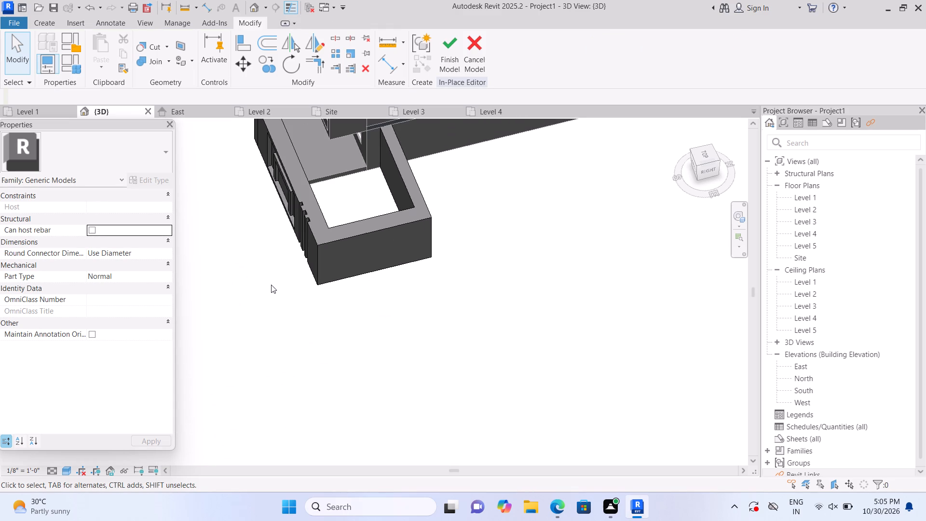
# Lower the top of the short back wall on the west side level with the side boundary wall, giving an 11' 0" extrusion depth.
pyautogui.keyDown('shift'); pyautogui.moveTo(243, 276); pyautogui.dragTo(327, 300, button='middle'); pyautogui.keyUp('shift')
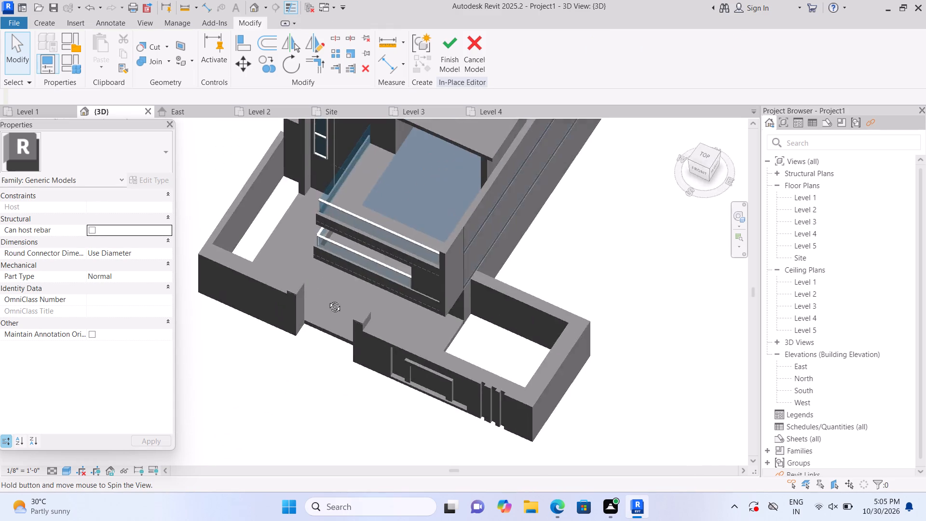
pyautogui.keyDown('shift'); pyautogui.moveTo(327, 300); pyautogui.dragTo(405, 272, button='middle'); pyautogui.keyUp('shift')
pyautogui.keyDown('shift'); pyautogui.scroll(3, 417, 300); pyautogui.keyUp('shift')
pyautogui.scroll(2, 450, 284)
pyautogui.keyDown('shift'); pyautogui.moveTo(300, 343); pyautogui.dragTo(342, 341, button='middle'); pyautogui.keyUp('shift')
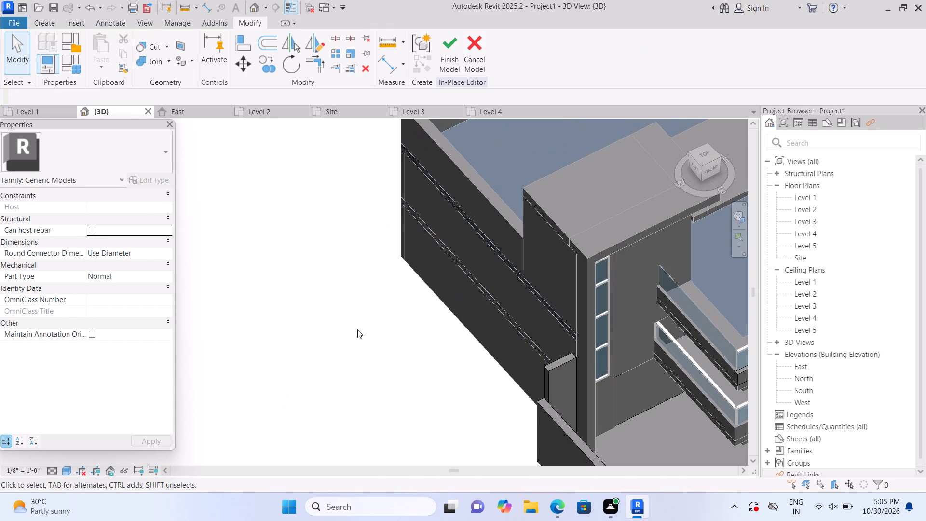
pyautogui.moveTo(358, 329); pyautogui.dragTo(122, 178, button='middle')
pyautogui.scroll(1, 122, 178)
pyautogui.scroll(2, 235, 252)
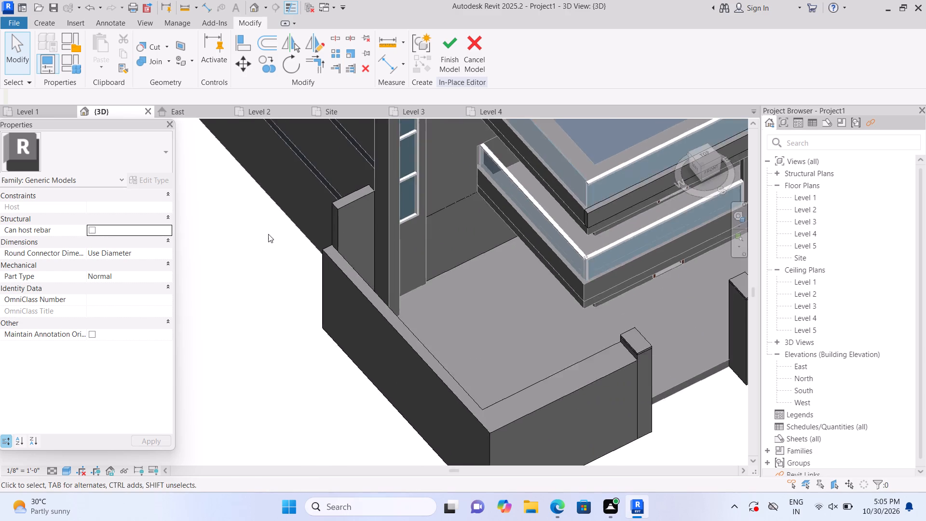
pyautogui.scroll(1, 268, 234)
pyautogui.scroll(2, 353, 194)
pyautogui.click(364, 189)
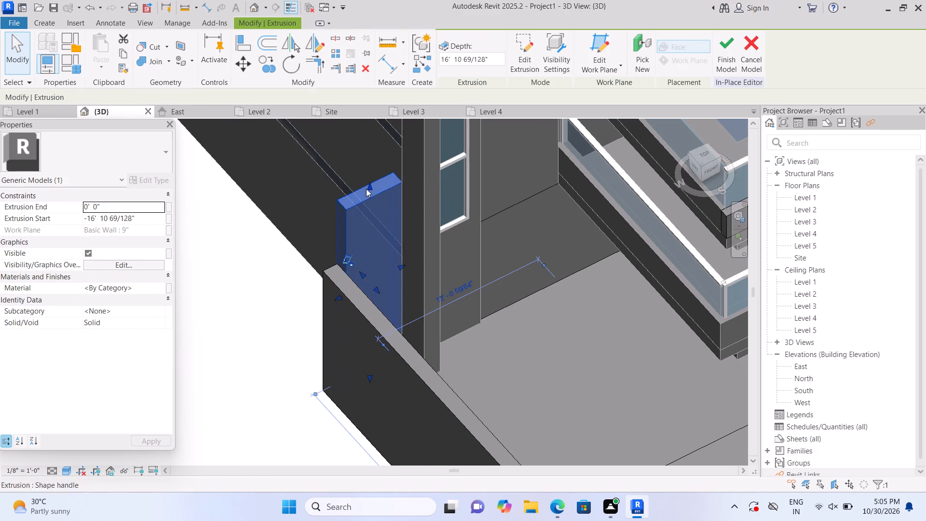
pyautogui.scroll(2, 387, 201)
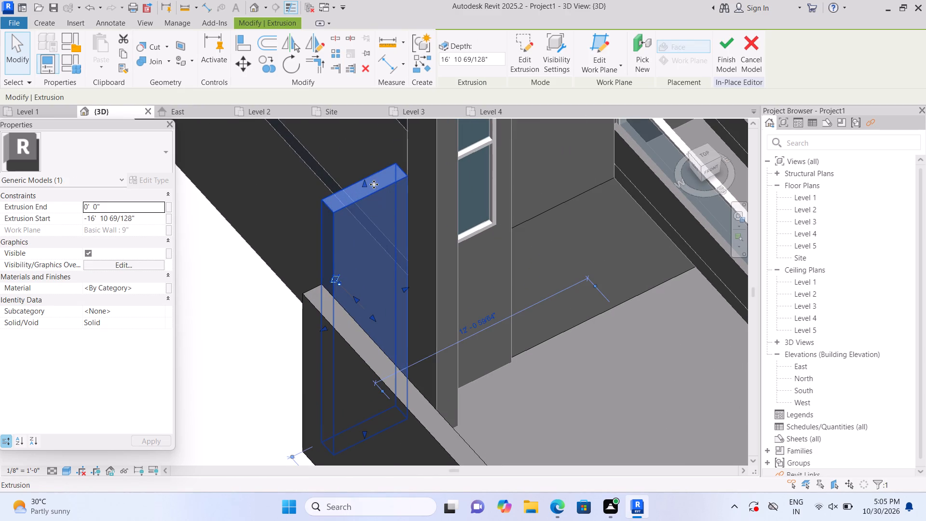
pyautogui.moveTo(364, 182); pyautogui.dragTo(379, 242)
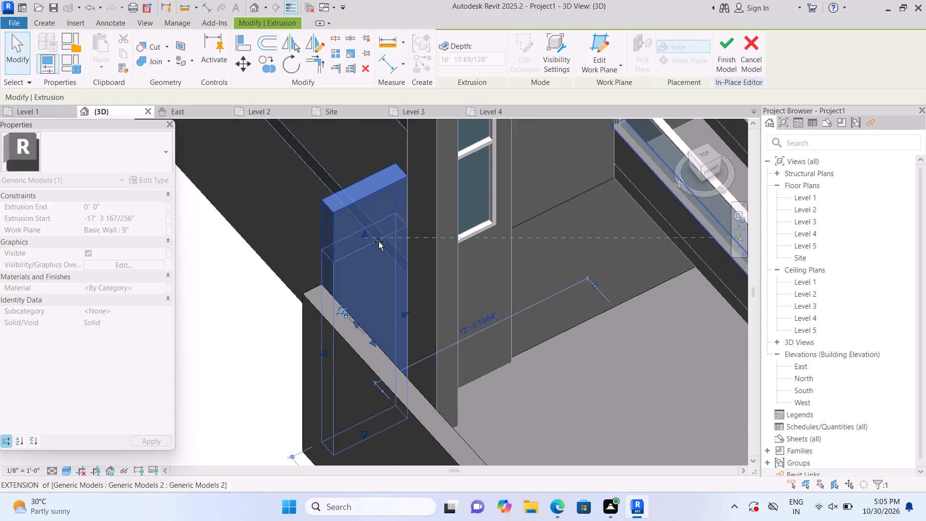
pyautogui.moveTo(379, 242); pyautogui.dragTo(378, 271)
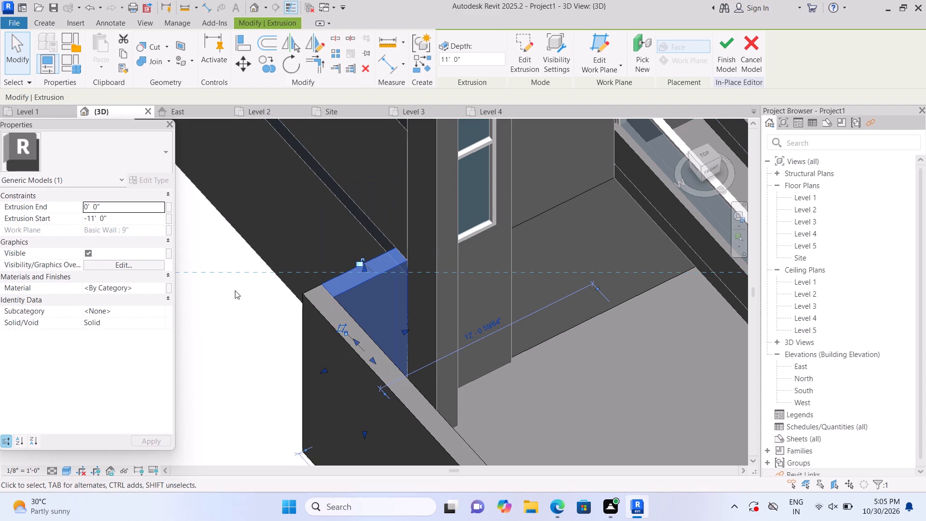
pyautogui.doubleClick(189, 345)
# Examine how the short west-side back wall and the side boundary wall meet at their corner.
pyautogui.scroll(-4, 202, 332)
pyautogui.moveTo(231, 362); pyautogui.dragTo(221, 340, button='middle')
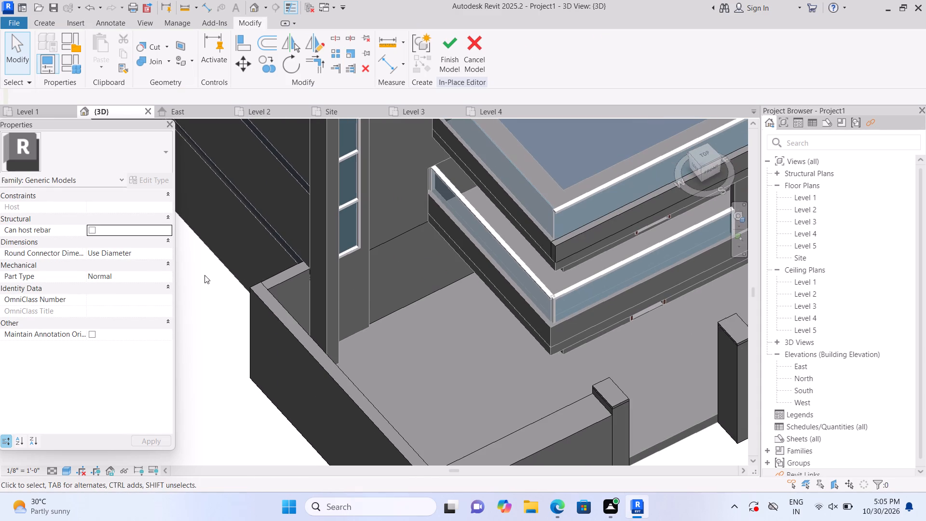
pyautogui.scroll(9, 260, 336)
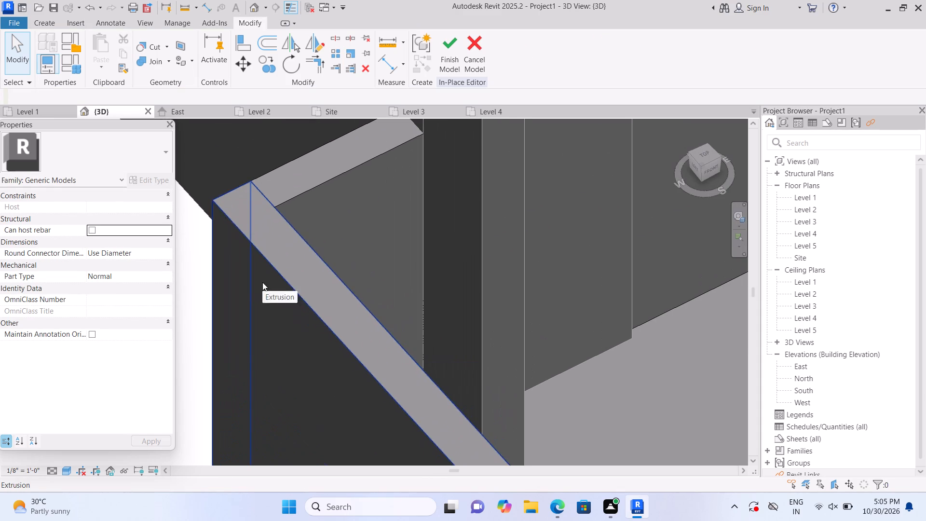
pyautogui.click(262, 282)
pyautogui.scroll(-3, 282, 276)
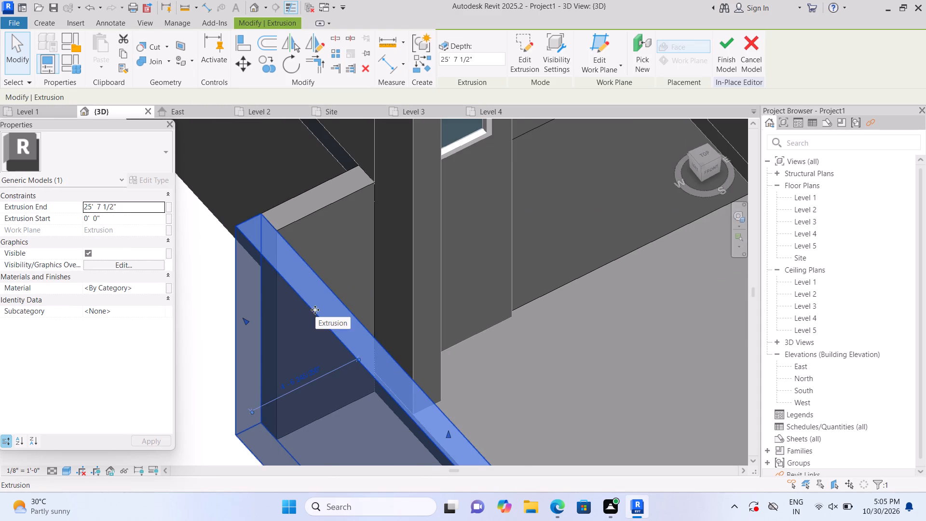
pyautogui.scroll(1, 314, 306)
pyautogui.press('Escape')
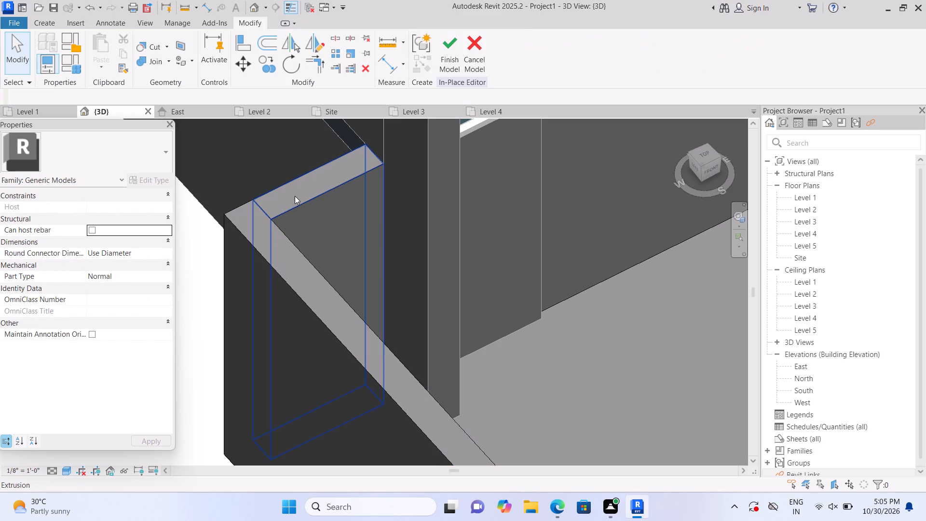
pyautogui.click(295, 195)
pyautogui.click(317, 177)
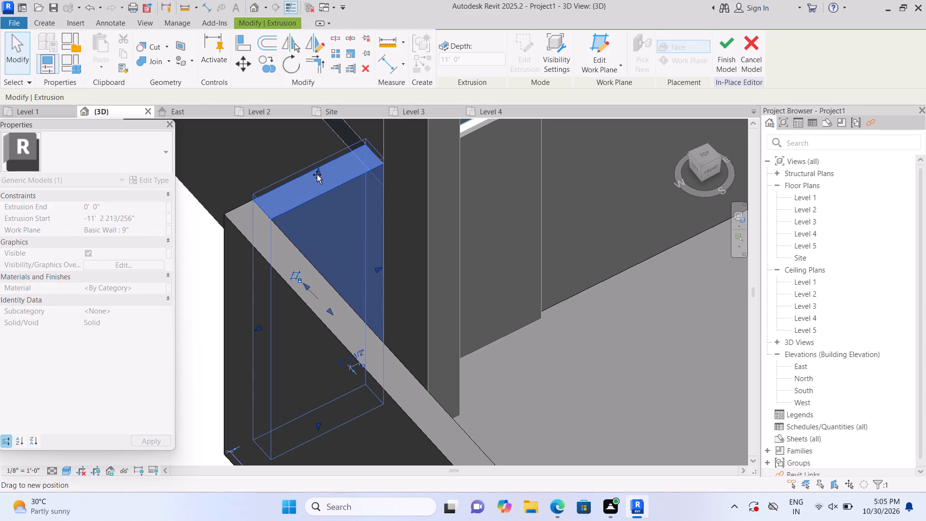
pyautogui.click(207, 286)
pyautogui.scroll(-10, 208, 282)
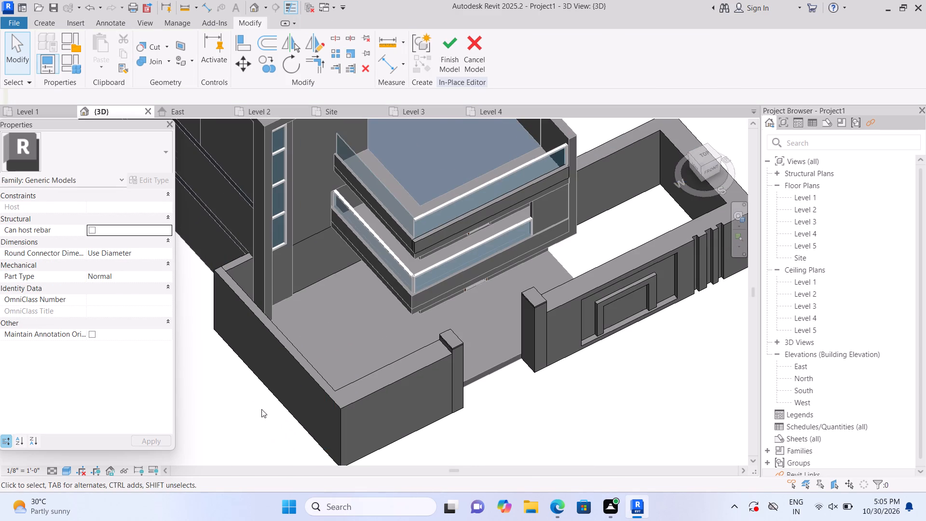
# Try to join the short west-side back wall with the side boundary wall using Join Geometry.
pyautogui.scroll(3, 261, 408)
pyautogui.click(169, 63)
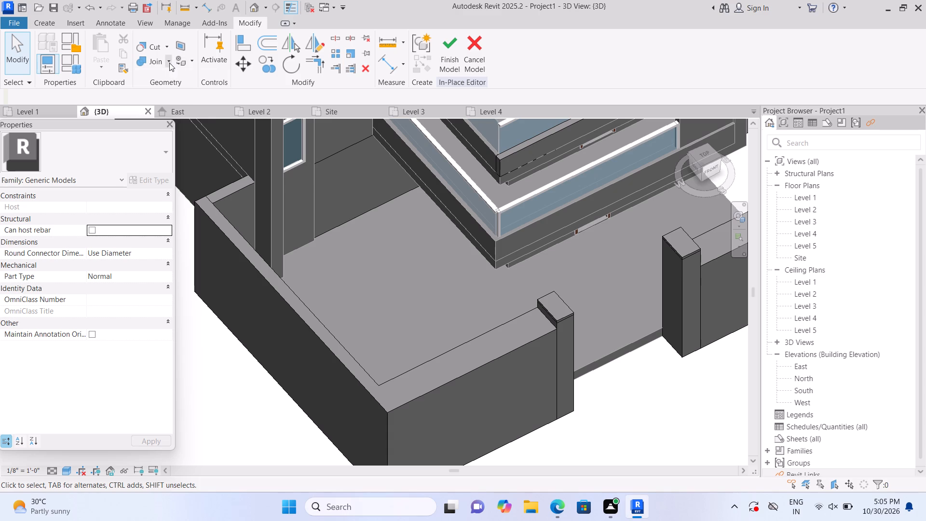
pyautogui.doubleClick(181, 82)
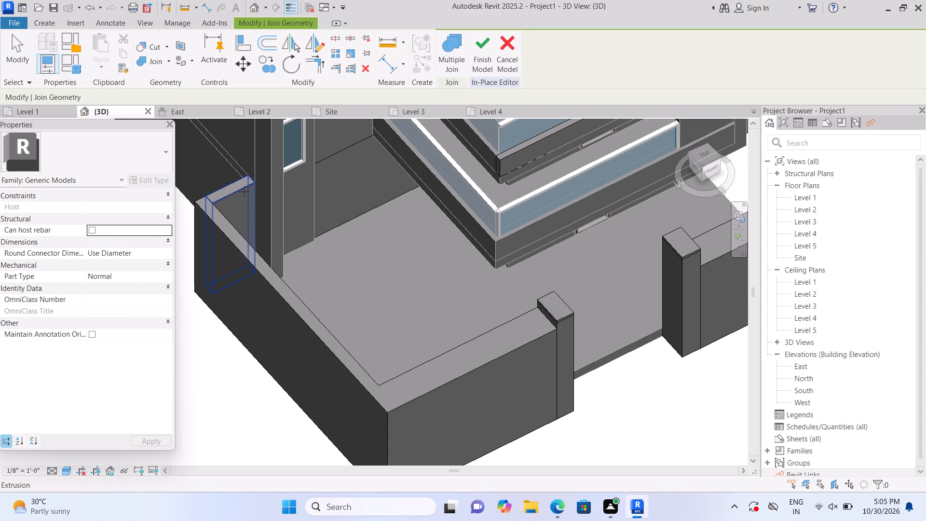
pyautogui.doubleClick(244, 192)
pyautogui.doubleClick(229, 244)
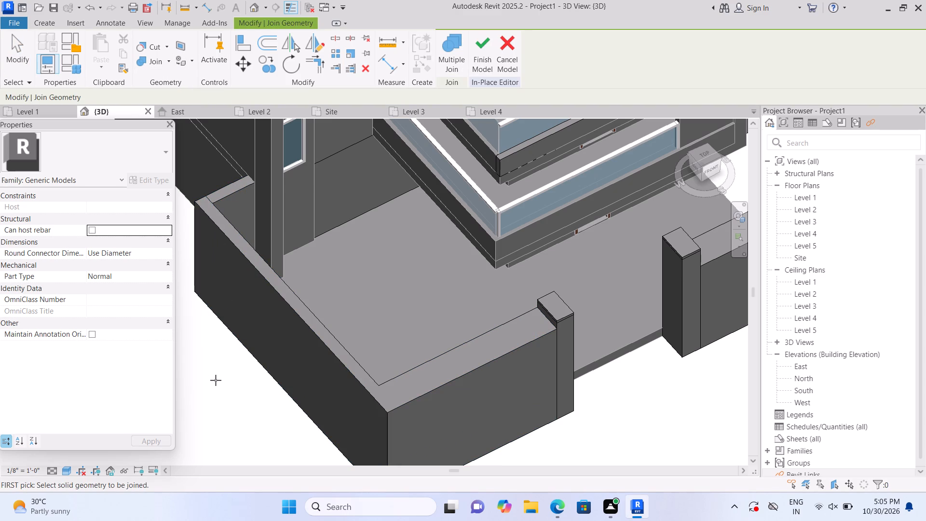
pyautogui.keyDown('shift'); pyautogui.moveTo(175, 352); pyautogui.dragTo(200, 388, button='middle'); pyautogui.keyUp('shift')
pyautogui.keyDown('shift'); pyautogui.moveTo(200, 388); pyautogui.dragTo(228, 406, button='middle'); pyautogui.keyUp('shift')
pyautogui.press('Escape')
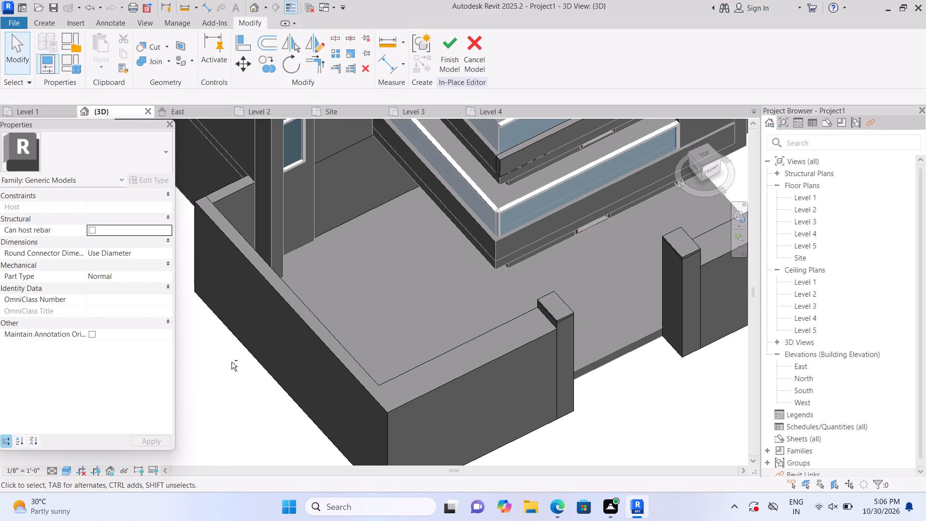
pyautogui.scroll(-3, 267, 383)
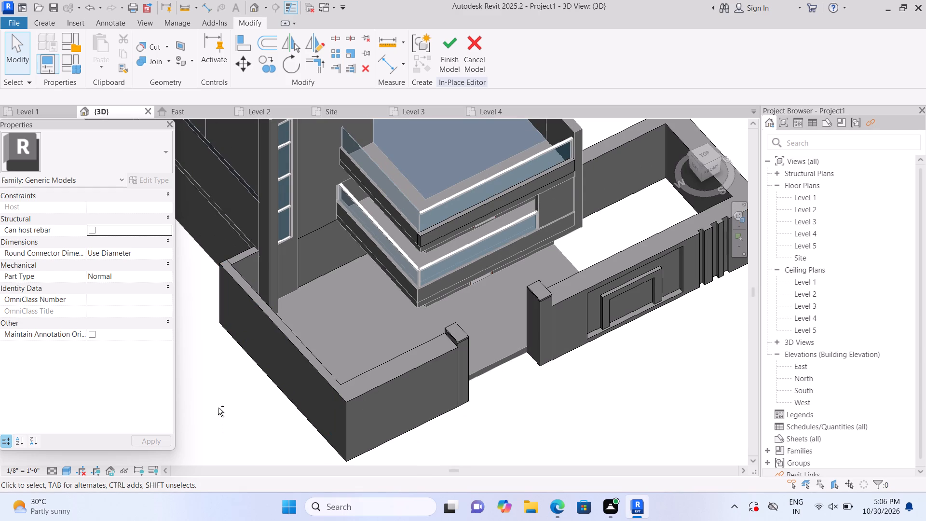
pyautogui.press('Escape')
# Examine the outer faces of the west boundary wall corner where the short back wall meets the side wall.
pyautogui.keyDown('shift'); pyautogui.moveTo(205, 407); pyautogui.dragTo(322, 419, button='middle'); pyautogui.keyUp('shift')
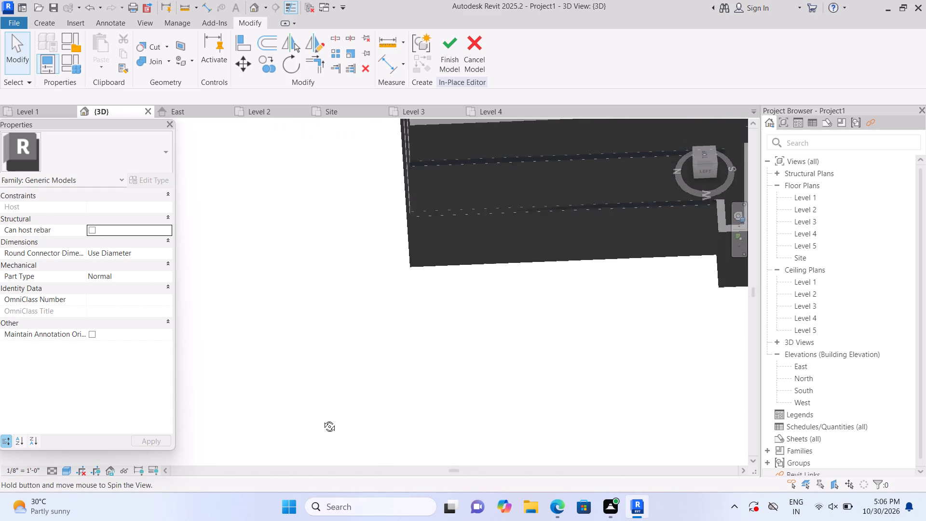
pyautogui.keyDown('shift'); pyautogui.moveTo(322, 419); pyautogui.dragTo(323, 418, button='middle'); pyautogui.keyUp('shift')
pyautogui.keyDown('shift'); pyautogui.scroll(1, 326, 409); pyautogui.keyUp('shift')
pyautogui.middleClick(141, 501)
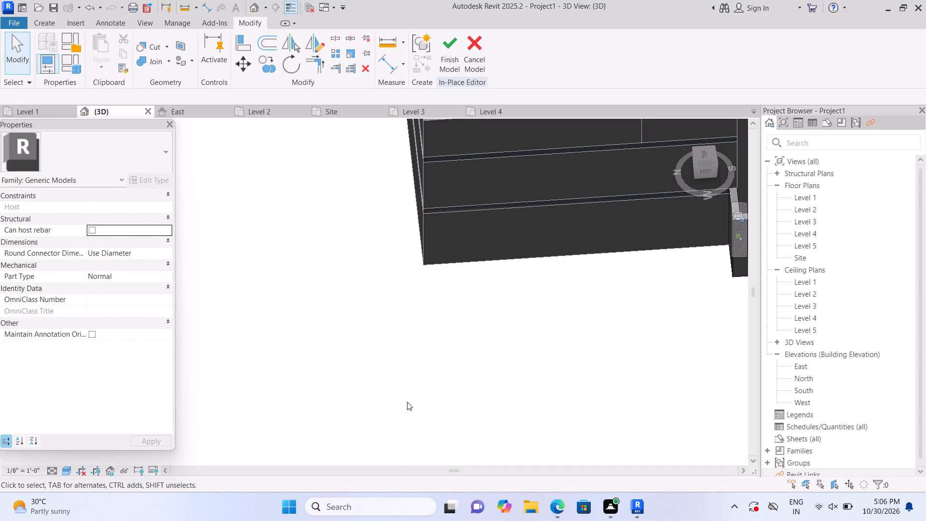
pyautogui.scroll(-3, 552, 287)
pyautogui.moveTo(598, 274); pyautogui.dragTo(554, 300, button='middle')
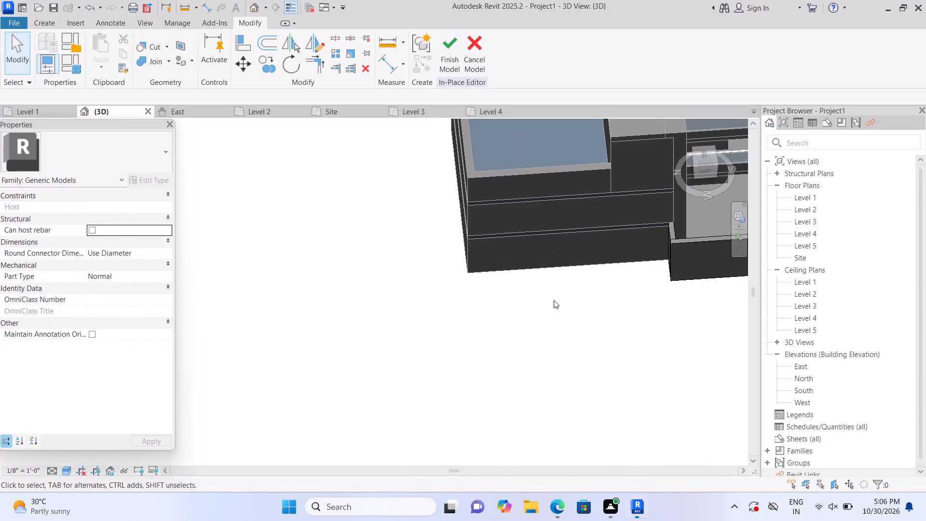
pyautogui.moveTo(554, 300); pyautogui.dragTo(460, 360, button='middle')
pyautogui.moveTo(679, 223); pyautogui.dragTo(379, 384, button='middle')
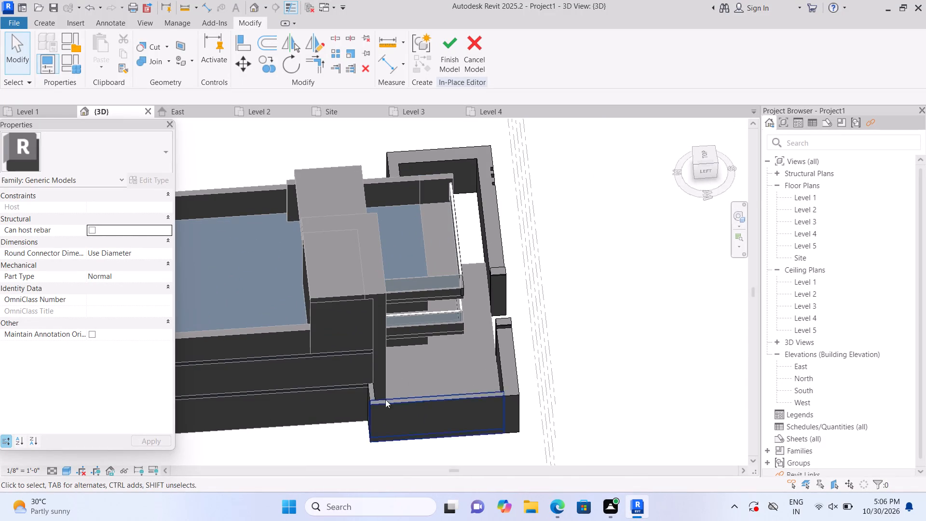
pyautogui.scroll(1, 299, 437)
pyautogui.keyDown('shift'); pyautogui.moveTo(299, 437); pyautogui.dragTo(331, 423, button='middle'); pyautogui.keyUp('shift')
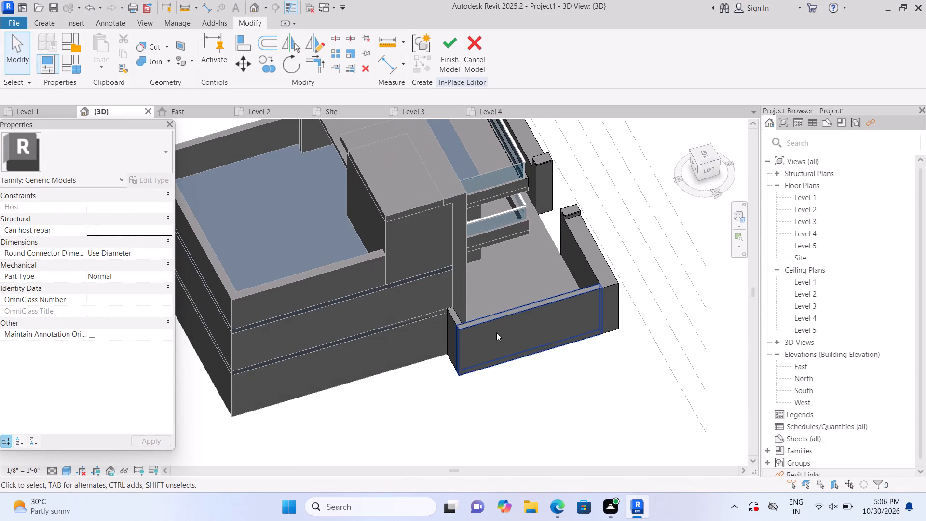
pyautogui.scroll(13, 475, 332)
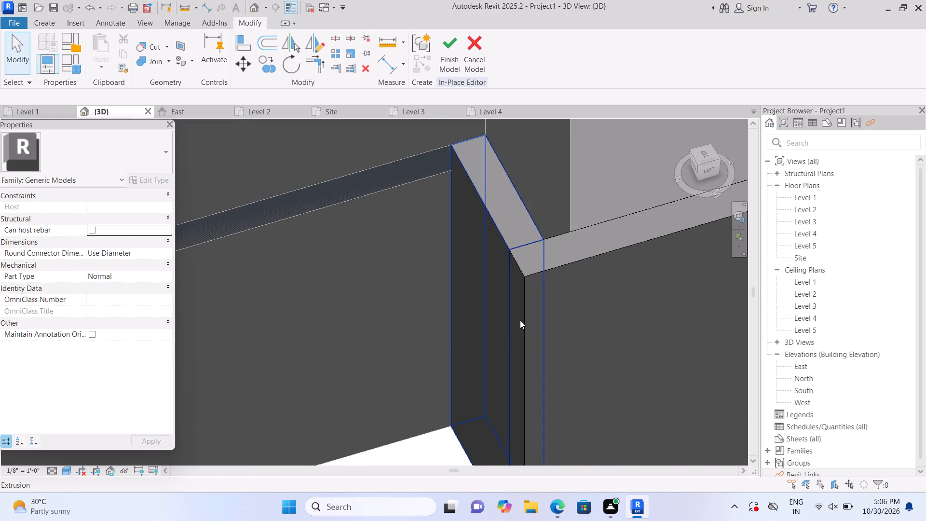
pyautogui.scroll(3, 520, 320)
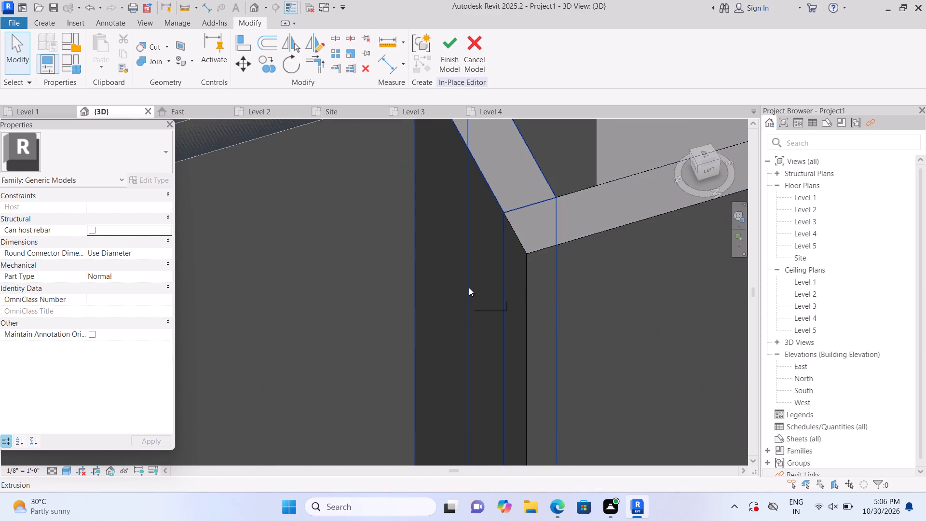
pyautogui.click(469, 288)
pyautogui.scroll(-6, 473, 294)
pyautogui.click(419, 430)
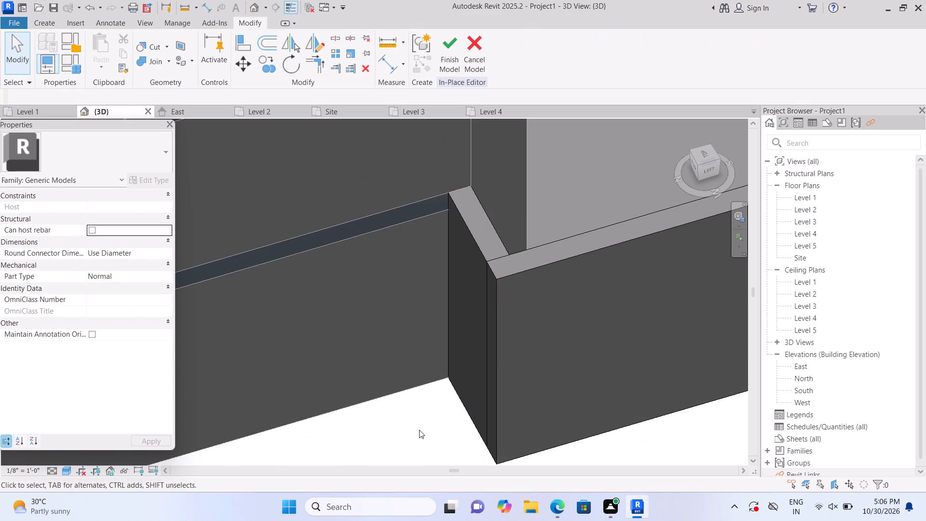
pyautogui.scroll(-9, 419, 430)
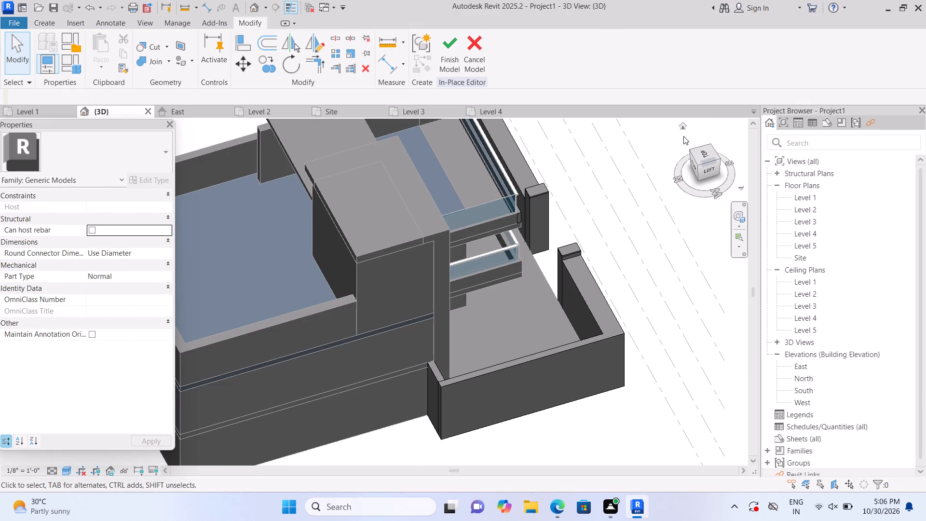
# Examine the front facade, from the gate pillars and boundary walls to the wall panel beside the tall vertical window.
pyautogui.click(683, 125)
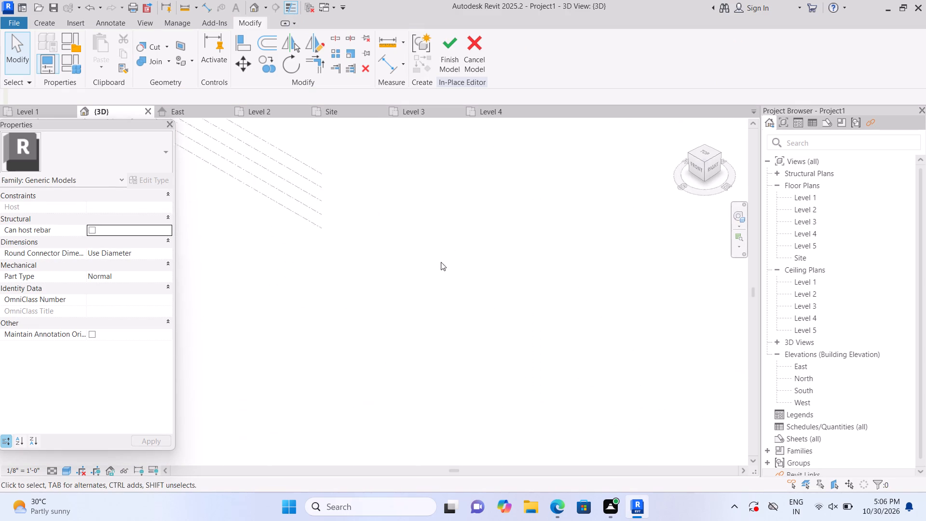
pyautogui.scroll(9, 255, 359)
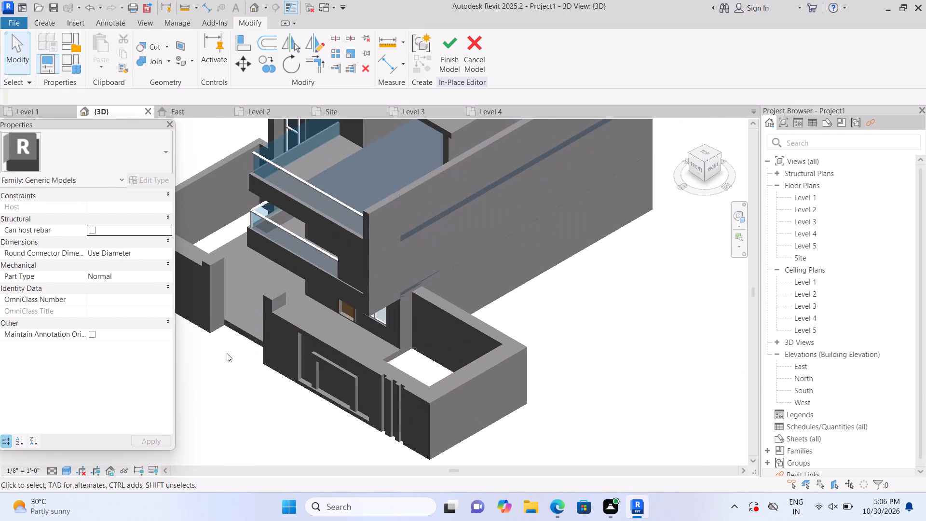
pyautogui.scroll(1, 219, 356)
pyautogui.moveTo(220, 357); pyautogui.dragTo(298, 402, button='middle')
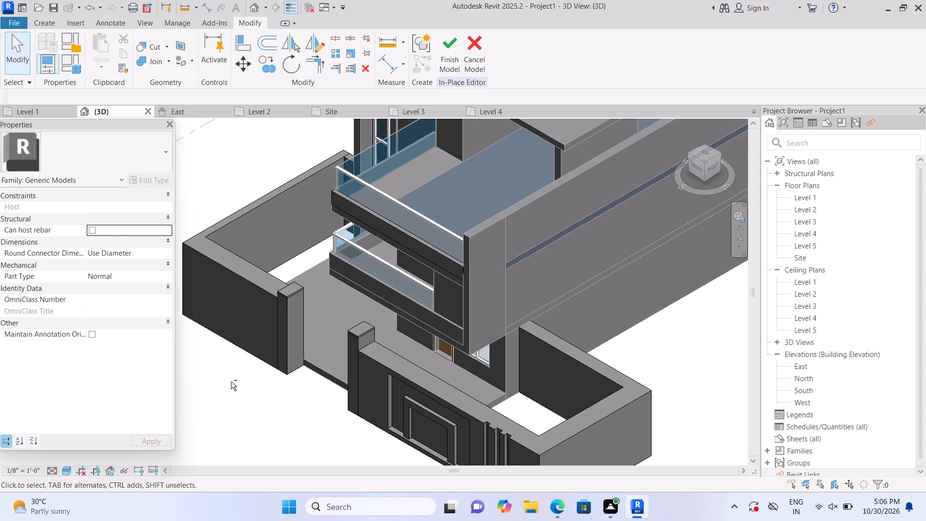
pyautogui.moveTo(245, 390); pyautogui.dragTo(334, 428, button='middle')
pyautogui.scroll(2, 345, 404)
pyautogui.moveTo(378, 390); pyautogui.dragTo(277, 372, button='middle')
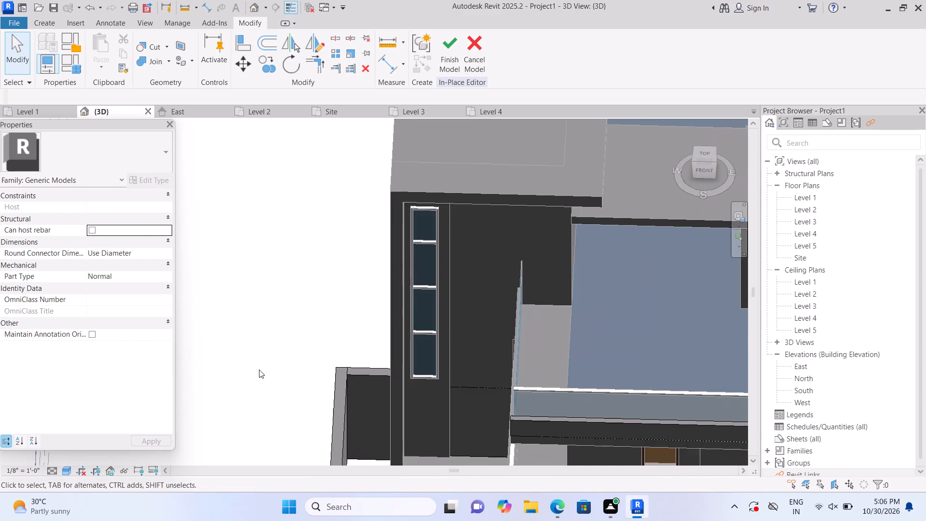
pyautogui.scroll(1, 274, 377)
pyautogui.scroll(5, 482, 412)
pyautogui.moveTo(490, 395); pyautogui.dragTo(481, 389, button='middle')
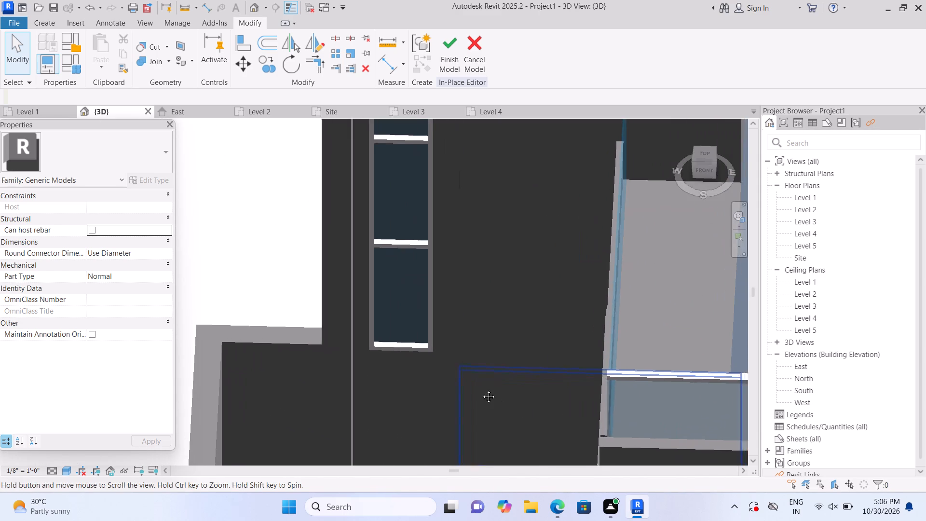
pyautogui.moveTo(481, 389); pyautogui.dragTo(407, 342, button='middle')
pyautogui.moveTo(404, 341); pyautogui.dragTo(399, 340, button='middle')
pyautogui.moveTo(392, 339); pyautogui.dragTo(382, 338, button='middle')
pyautogui.scroll(1, 428, 374)
pyautogui.moveTo(426, 372); pyautogui.dragTo(344, 346, button='middle')
pyautogui.scroll(-3, 338, 341)
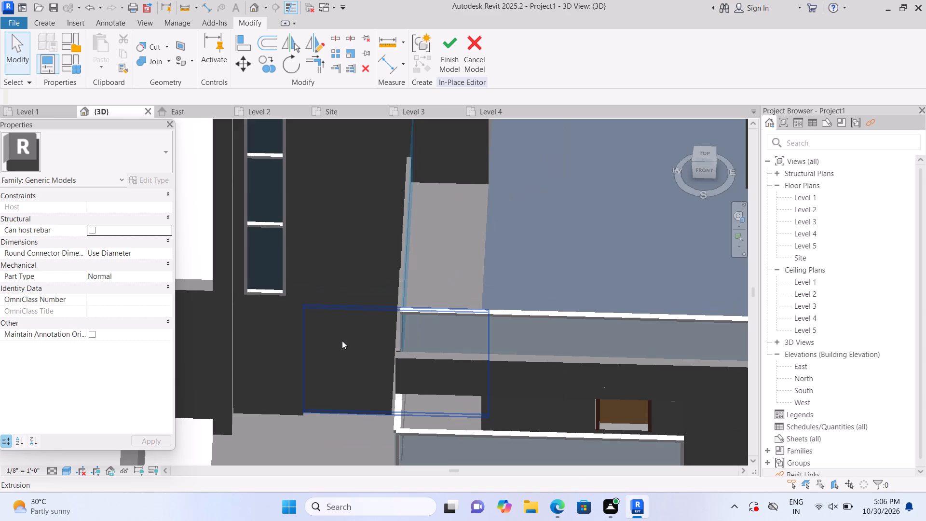
pyautogui.scroll(-6, 342, 341)
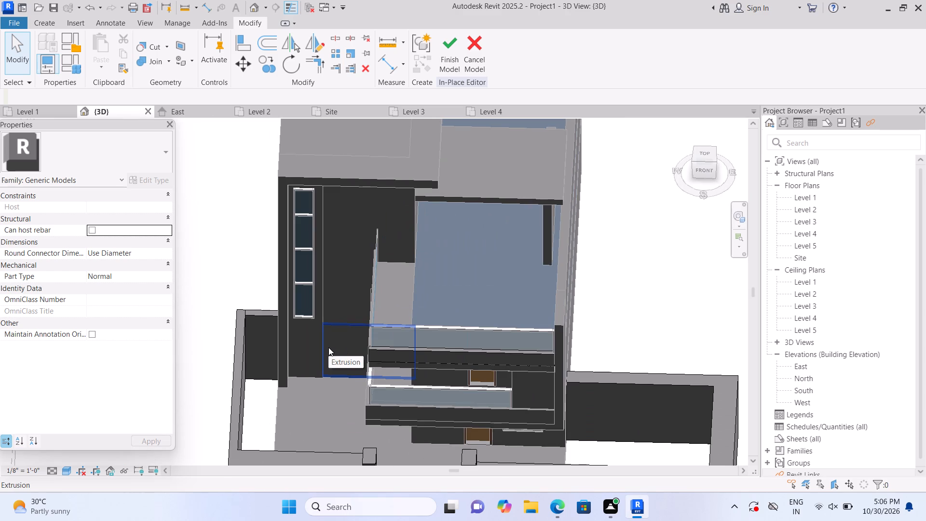
pyautogui.scroll(4, 328, 347)
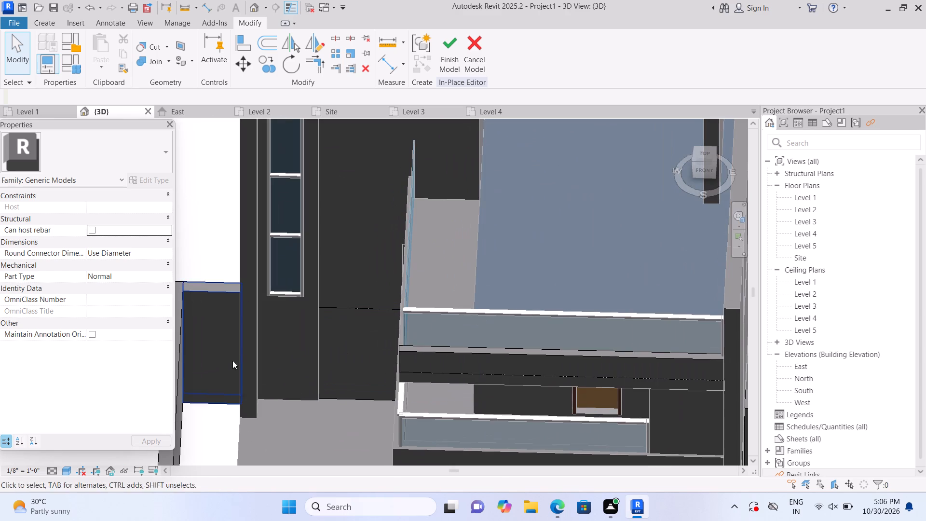
pyautogui.scroll(4, 308, 340)
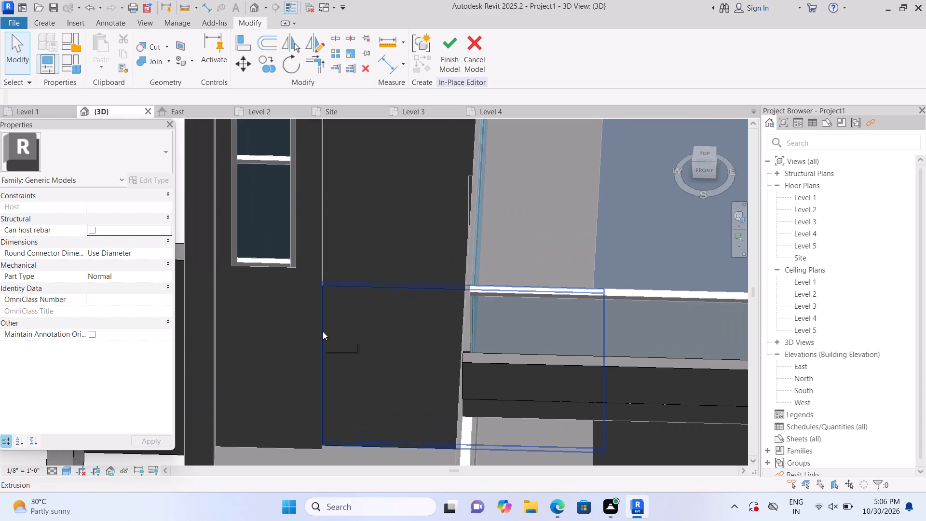
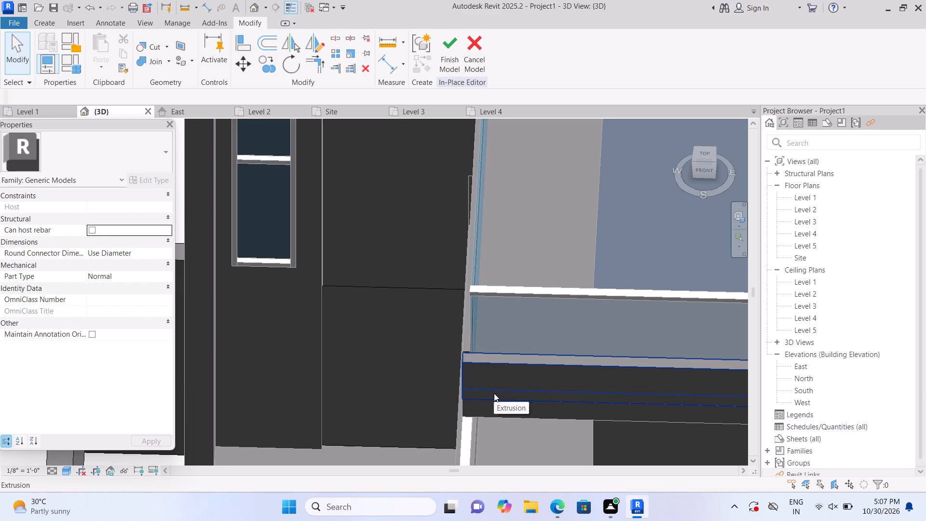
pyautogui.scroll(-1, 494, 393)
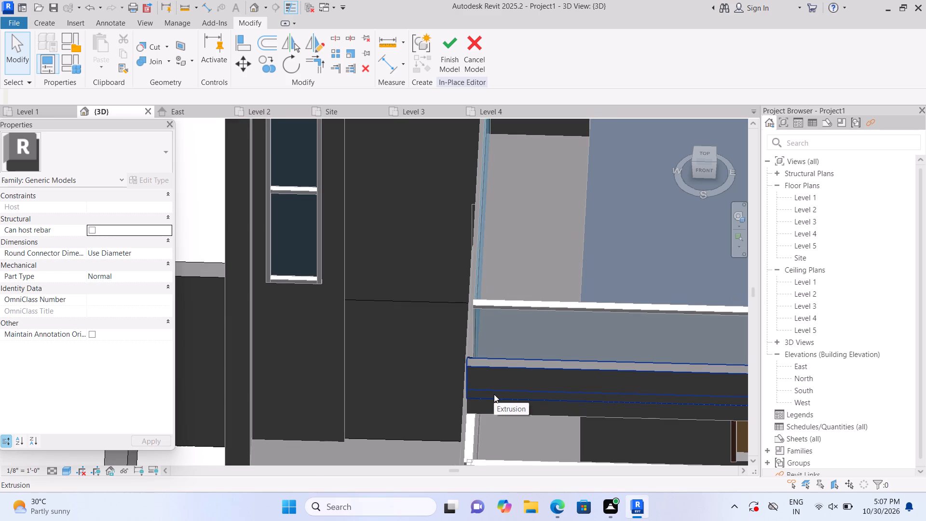
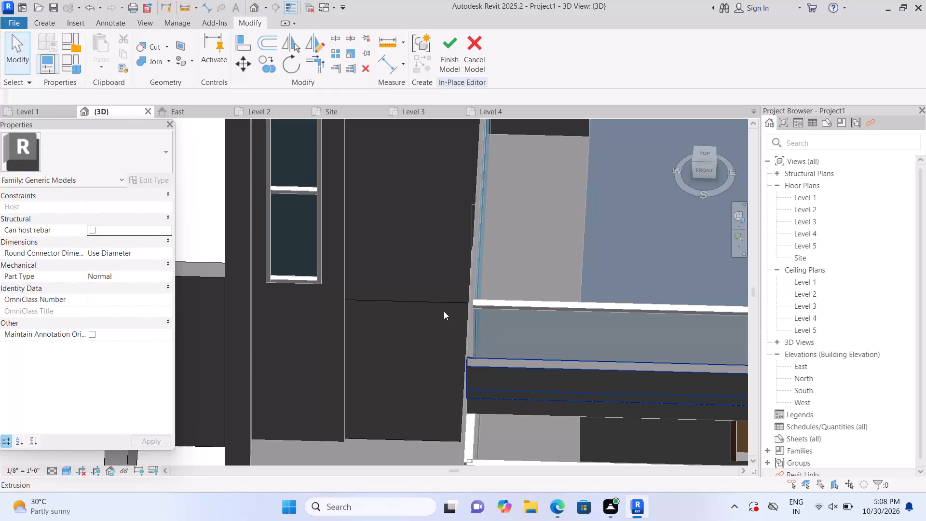
# Inspect the front facade around the tall window strip, from the balcony railing up to the roof slab edge.
pyautogui.moveTo(426, 311); pyautogui.dragTo(419, 309, button='middle')
pyautogui.moveTo(419, 309); pyautogui.dragTo(328, 322, button='middle')
pyautogui.scroll(-2, 328, 322)
pyautogui.moveTo(277, 286); pyautogui.dragTo(289, 303, button='middle')
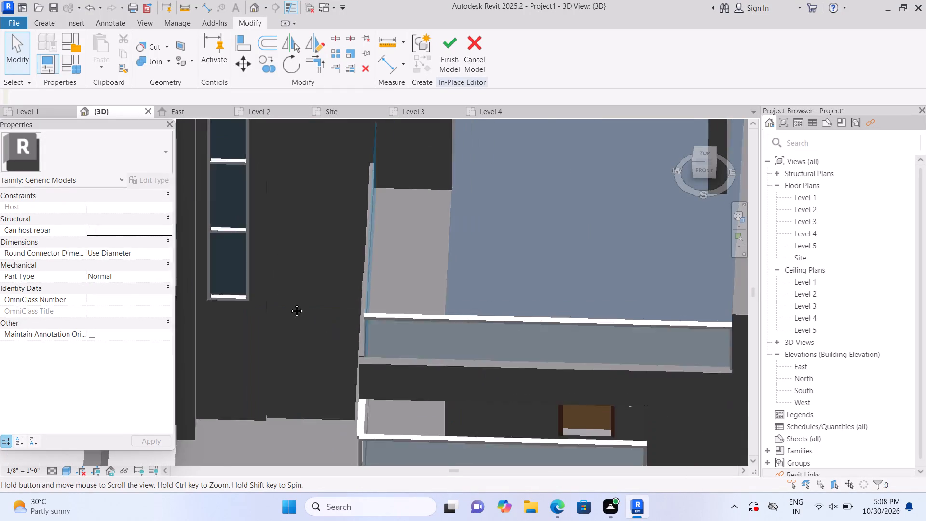
pyautogui.moveTo(289, 303); pyautogui.dragTo(339, 362, button='middle')
pyautogui.moveTo(322, 313); pyautogui.dragTo(362, 382, button='middle')
pyautogui.scroll(2, 353, 374)
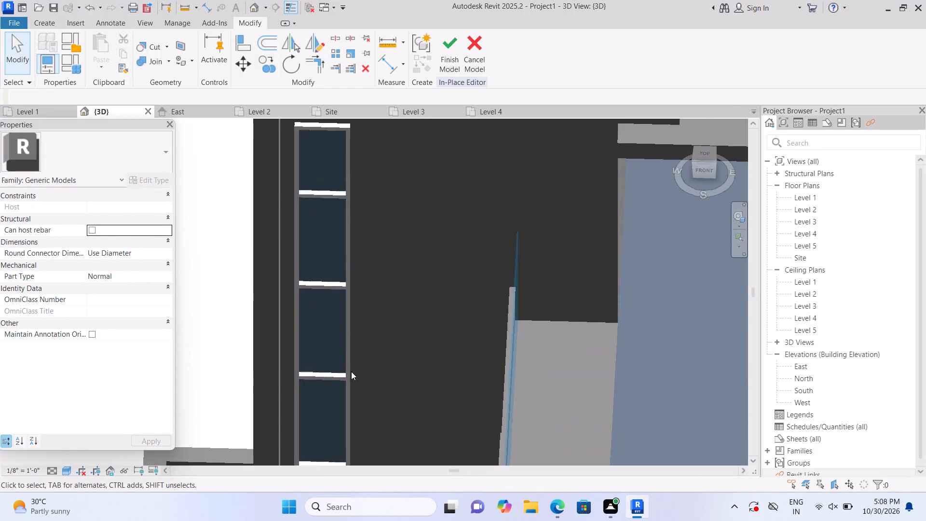
pyautogui.scroll(-2, 351, 370)
pyautogui.scroll(1, 351, 370)
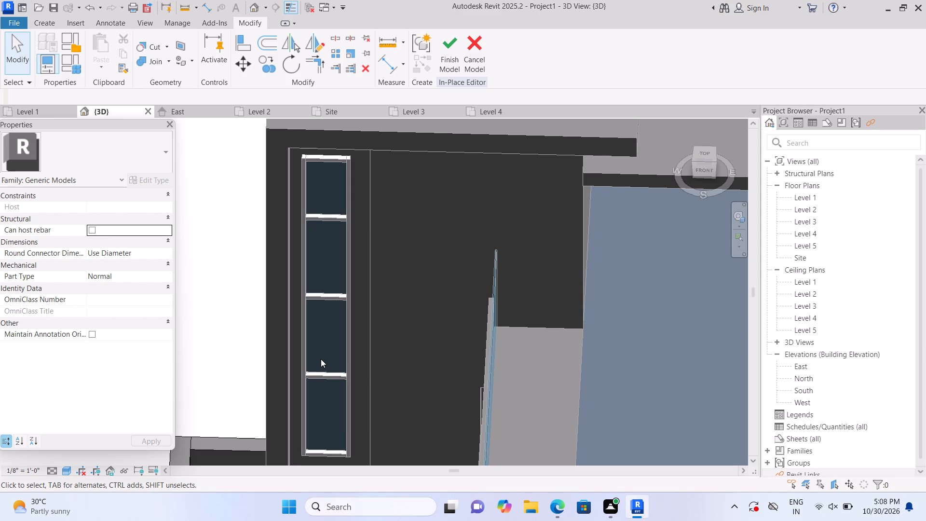
pyautogui.scroll(-2, 321, 359)
pyautogui.moveTo(368, 311); pyautogui.dragTo(317, 381, button='middle')
pyautogui.scroll(2, 317, 381)
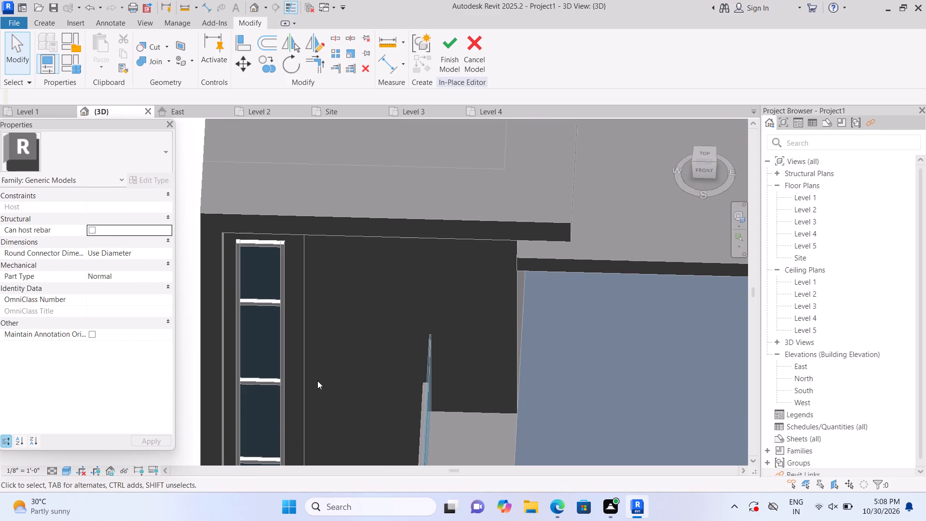
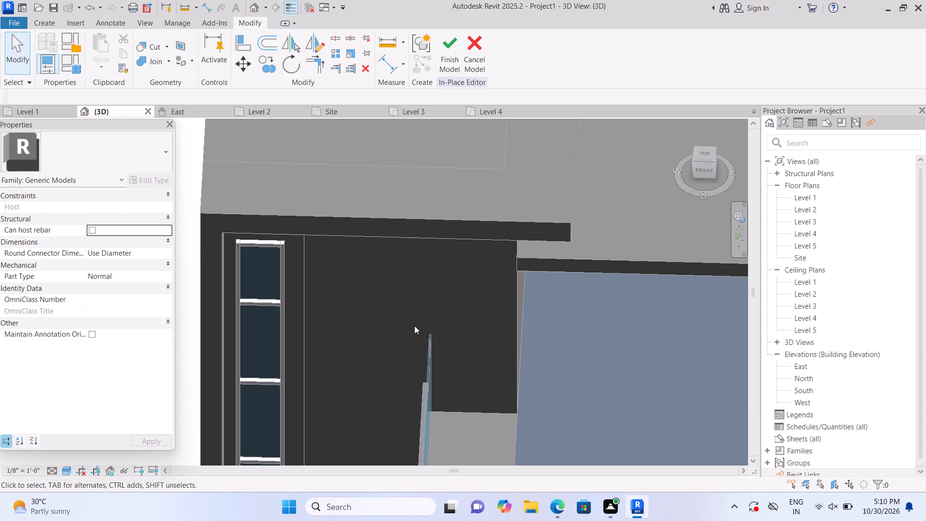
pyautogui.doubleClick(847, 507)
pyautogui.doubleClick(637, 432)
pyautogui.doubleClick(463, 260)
# Examine the dark front wall panel between the tall window strip and the balconies, including its lower edge and the railing corners.
pyautogui.scroll(-3, 463, 293)
pyautogui.scroll(-6, 490, 362)
pyautogui.moveTo(482, 396); pyautogui.dragTo(467, 289, button='middle')
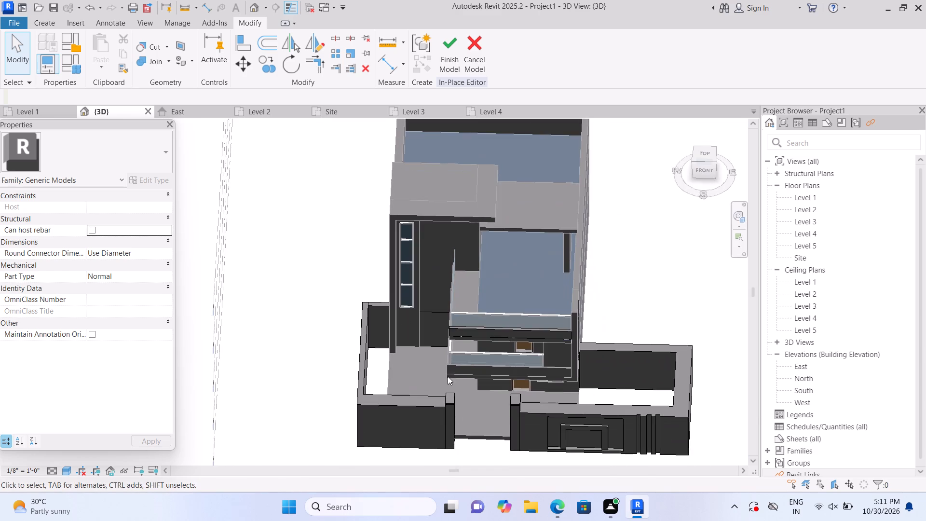
pyautogui.scroll(7, 445, 370)
pyautogui.scroll(1, 431, 316)
pyautogui.moveTo(432, 326); pyautogui.dragTo(427, 365, button='middle')
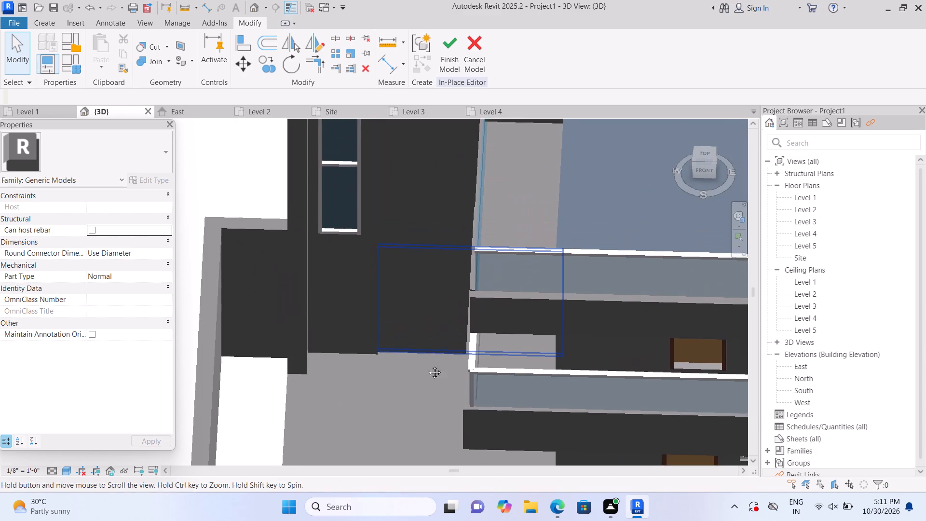
pyautogui.moveTo(427, 365); pyautogui.dragTo(426, 370, button='middle')
pyautogui.scroll(7, 422, 356)
pyautogui.moveTo(423, 347); pyautogui.dragTo(412, 409, button='middle')
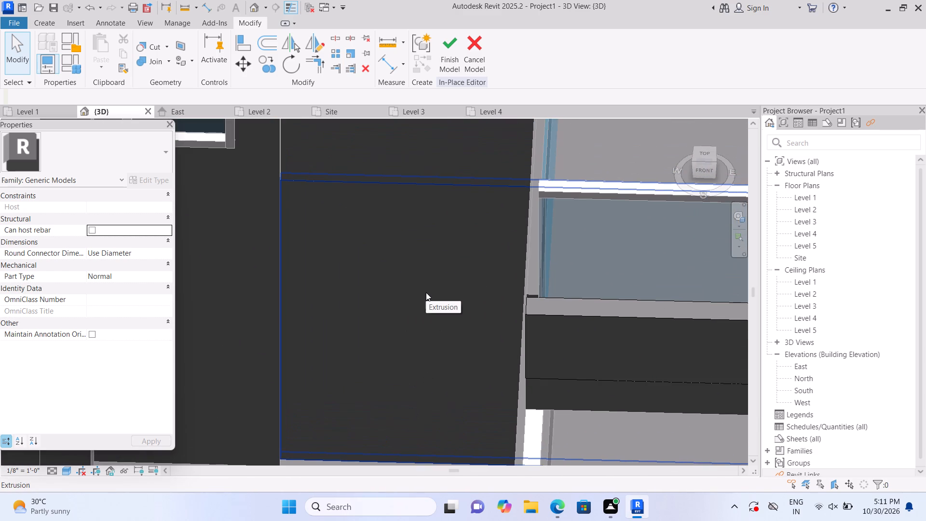
pyautogui.scroll(-1, 426, 292)
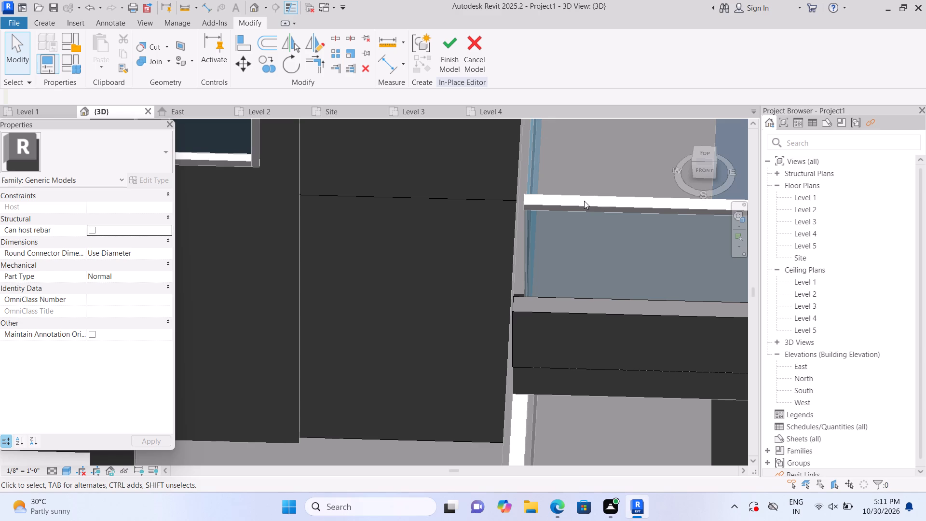
pyautogui.scroll(2, 500, 238)
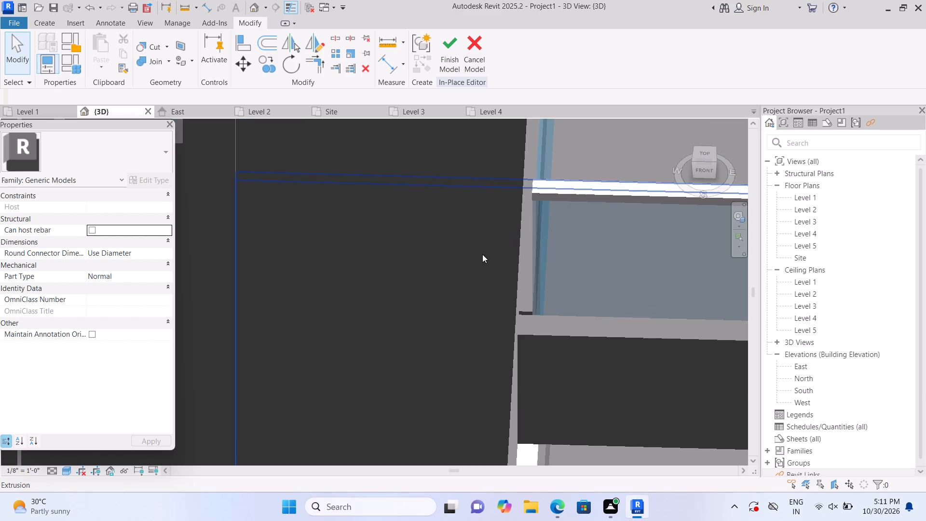
pyautogui.scroll(-7, 464, 264)
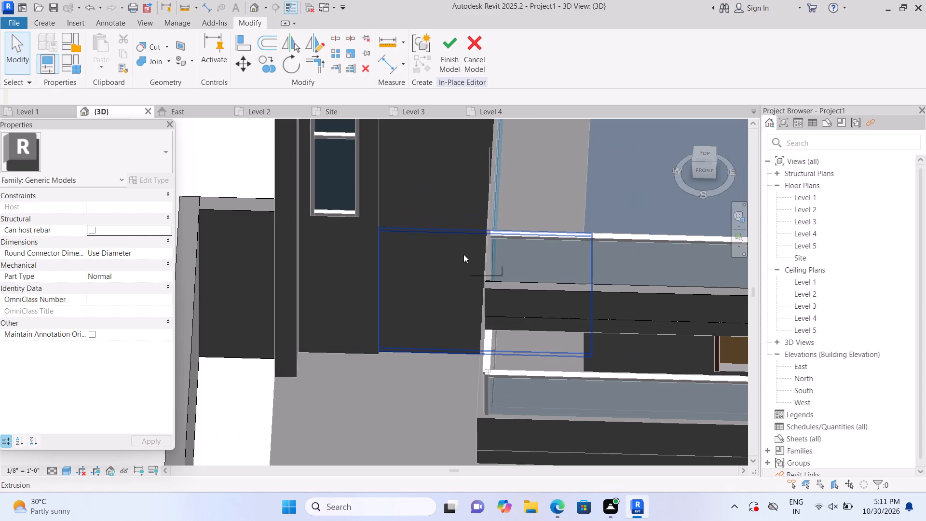
pyautogui.keyDown('shift'); pyautogui.moveTo(463, 261); pyautogui.dragTo(442, 278, button='middle'); pyautogui.keyUp('shift')
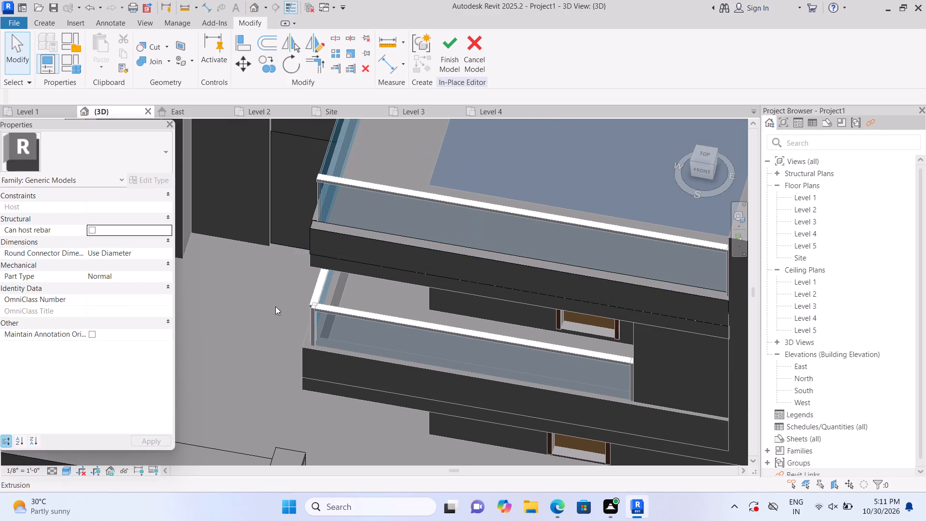
pyautogui.moveTo(282, 314); pyautogui.dragTo(375, 389, button='middle')
pyautogui.scroll(1, 355, 360)
pyautogui.moveTo(365, 373); pyautogui.dragTo(376, 409, button='middle')
pyautogui.scroll(2, 365, 359)
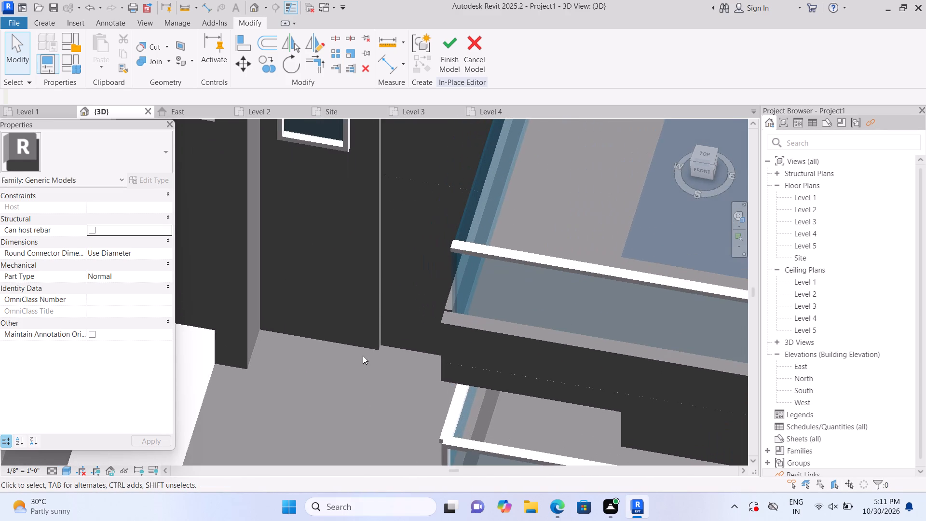
pyautogui.scroll(1, 366, 344)
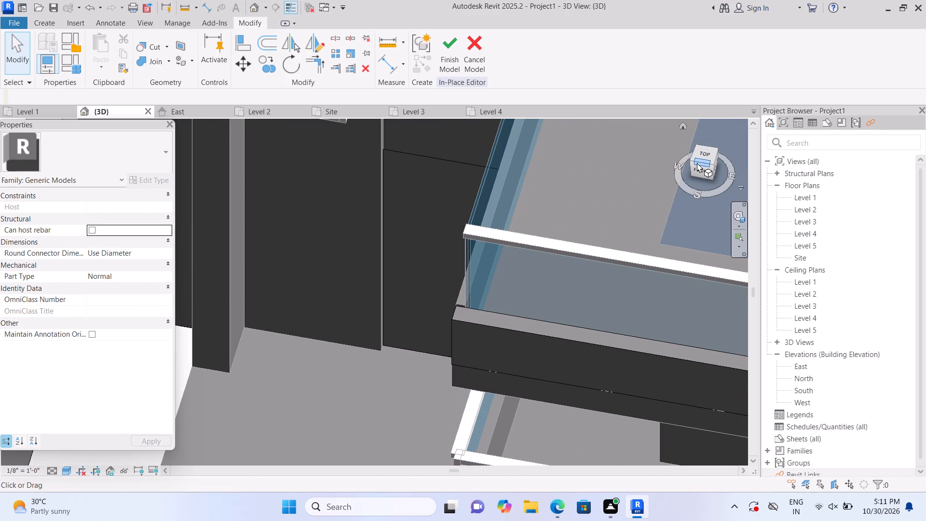
# Examine the whole facade straight on from the front, from the boundary wall up to the roof slab.
pyautogui.doubleClick(701, 172)
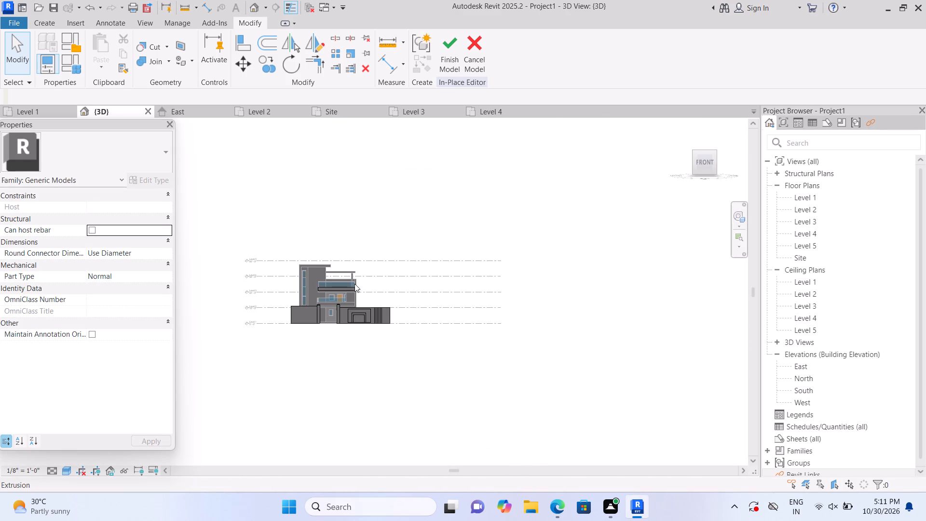
pyautogui.scroll(1, 354, 284)
pyautogui.scroll(13, 313, 304)
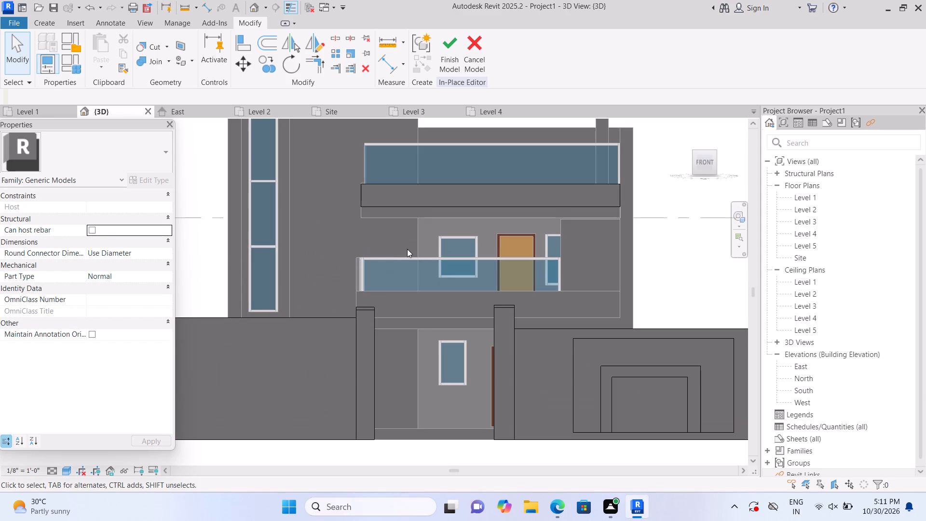
pyautogui.scroll(-3, 413, 250)
pyautogui.scroll(2, 295, 221)
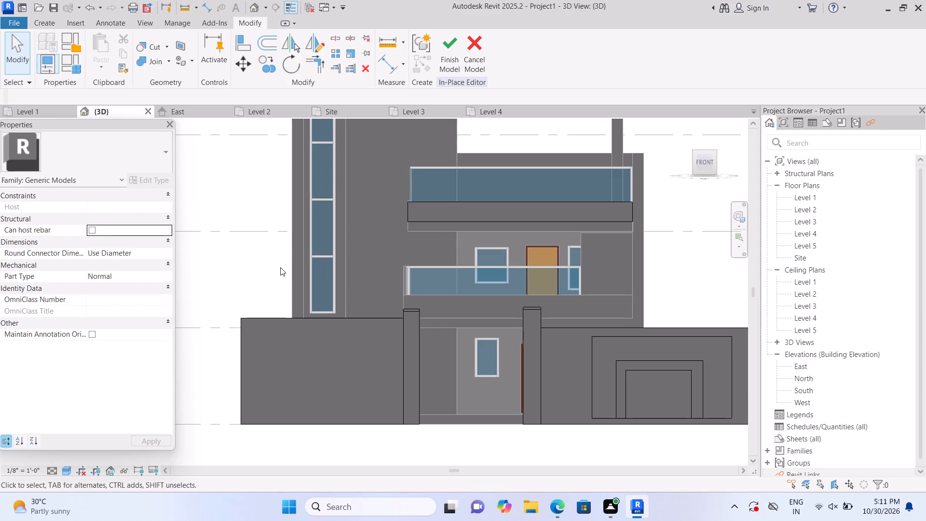
pyautogui.scroll(-4, 279, 267)
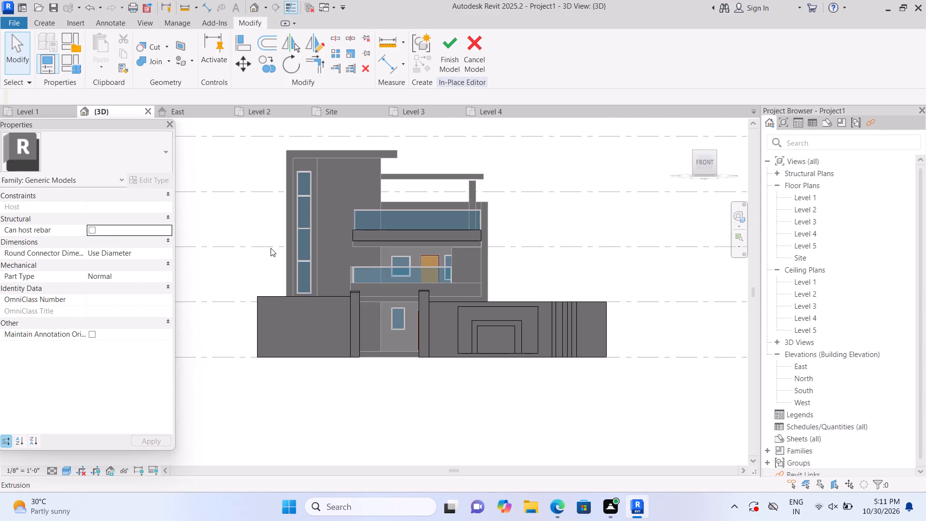
pyautogui.scroll(1, 270, 246)
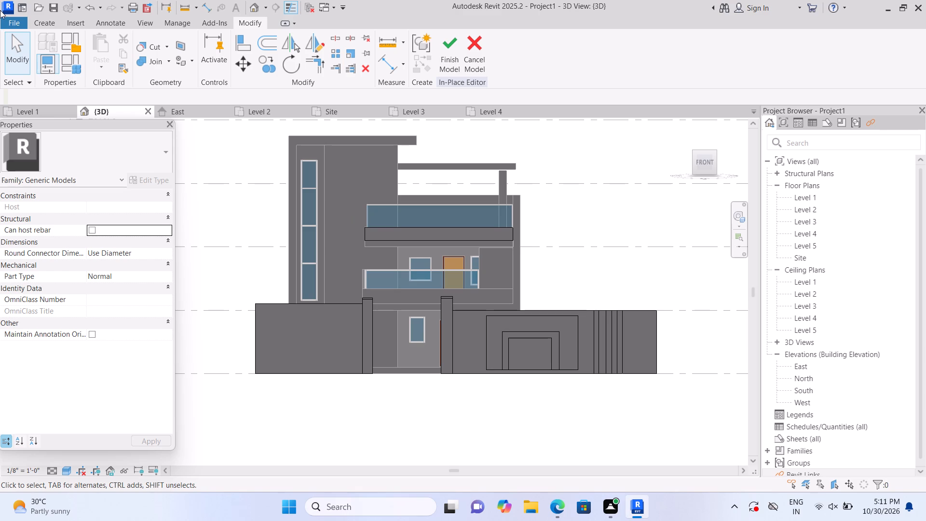
# Start a void extrusion with its work plane on the front face of the tall wall panel beside the window strip.
pyautogui.click(43, 22)
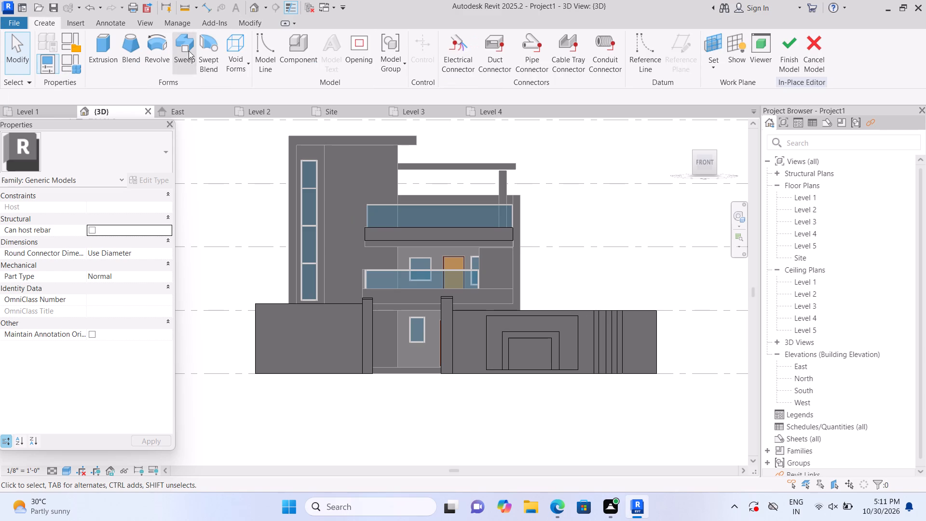
pyautogui.click(247, 61)
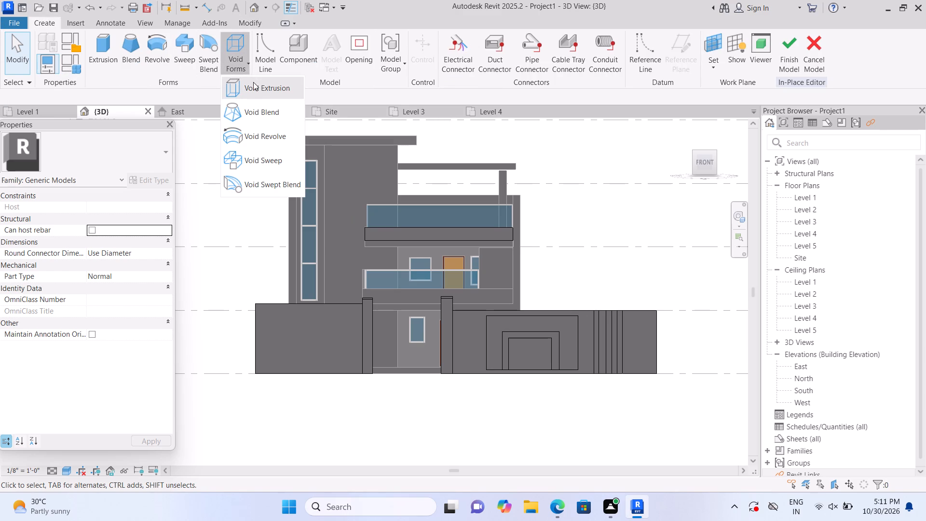
pyautogui.click(252, 86)
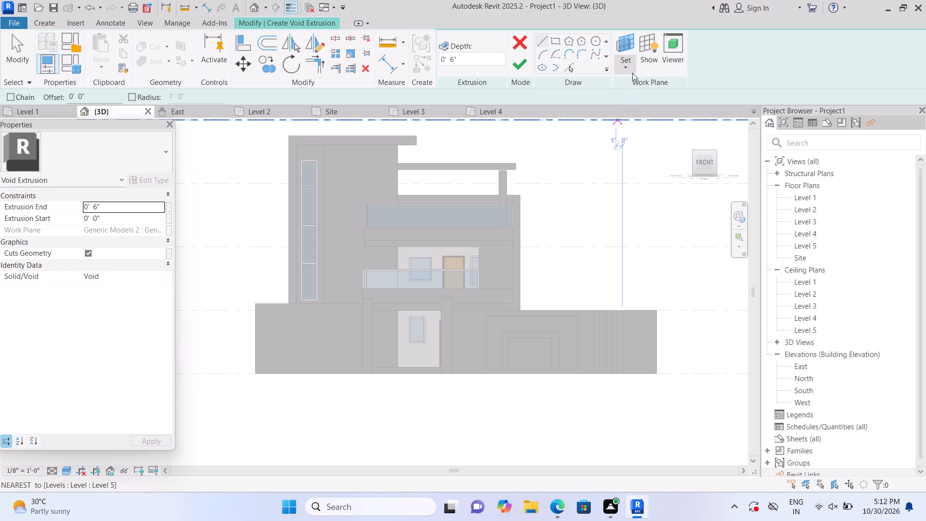
pyautogui.click(632, 71)
pyautogui.click(643, 115)
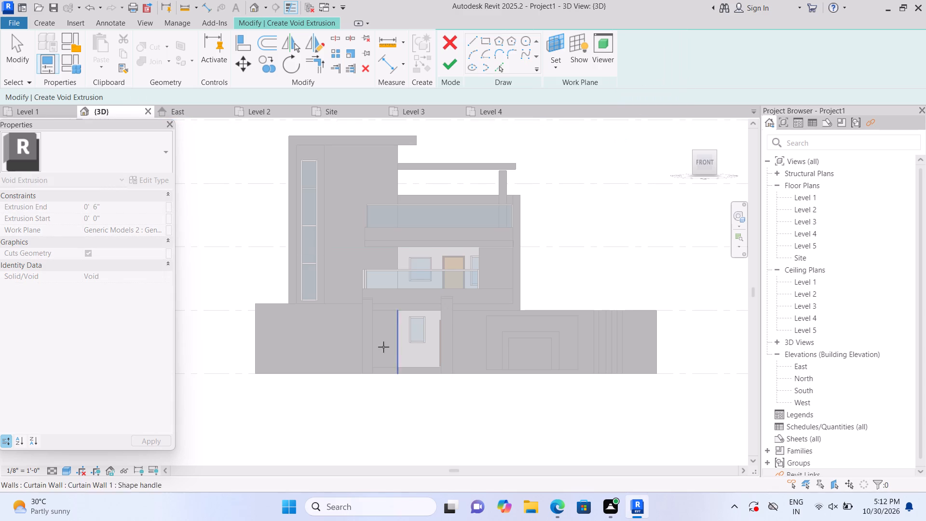
pyautogui.scroll(1, 334, 319)
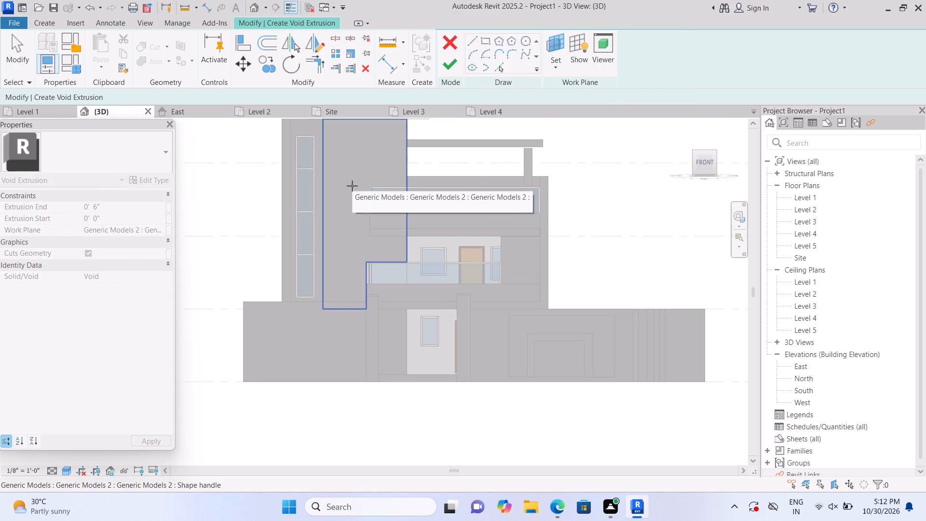
pyautogui.click(352, 186)
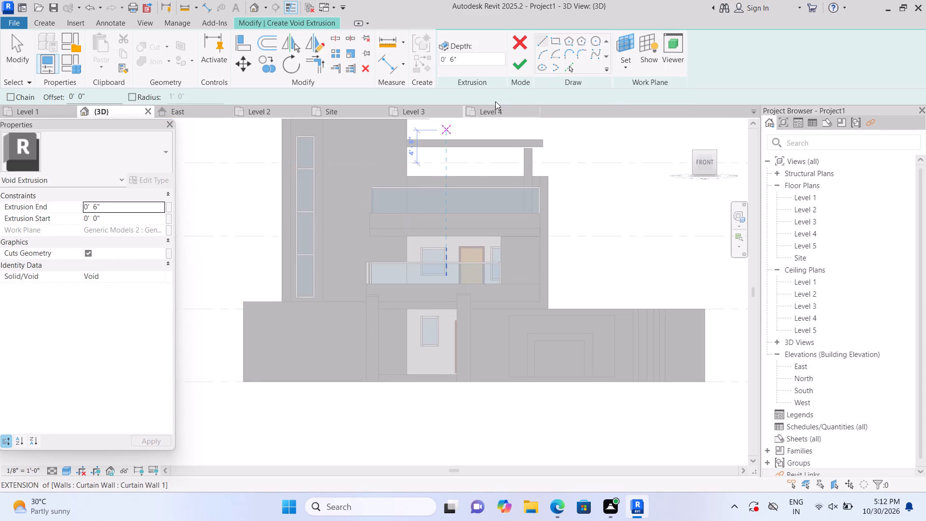
# Sketch a thin horizontal rectangle about 11' 6" wide across the full wall panel, just below the roof slab.
pyautogui.click(556, 36)
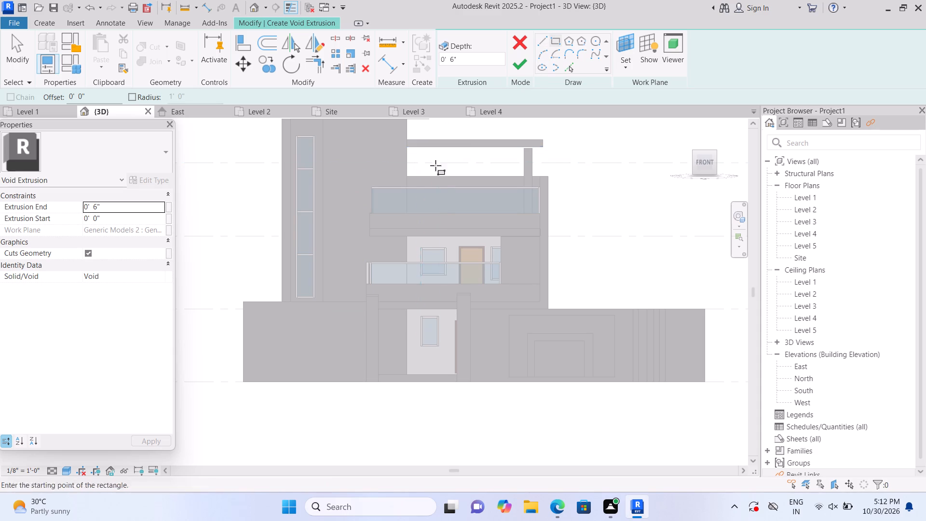
pyautogui.moveTo(576, 181); pyautogui.dragTo(608, 263, button='middle')
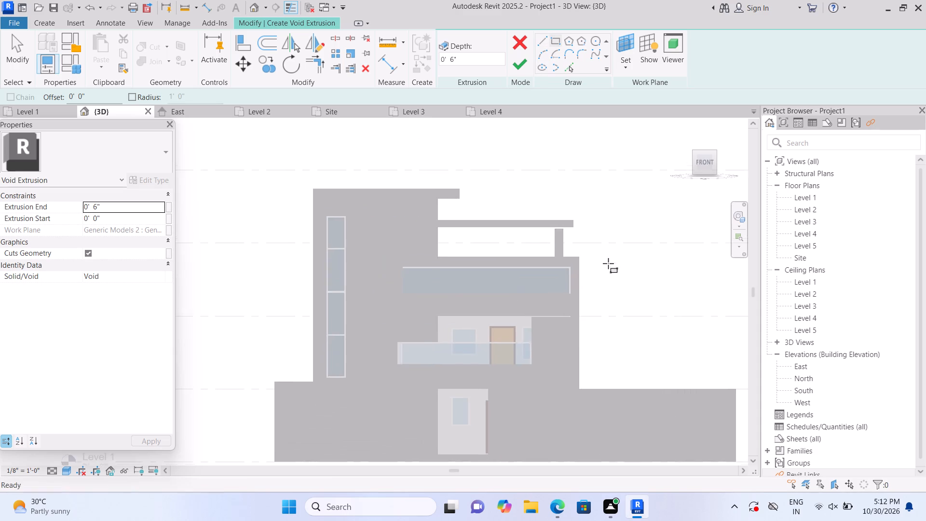
pyautogui.scroll(2, 351, 228)
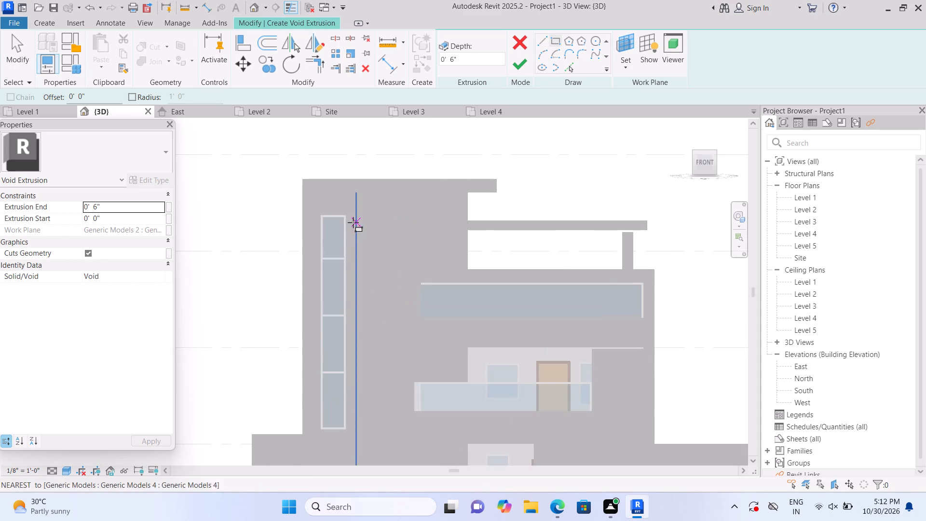
pyautogui.scroll(3, 356, 215)
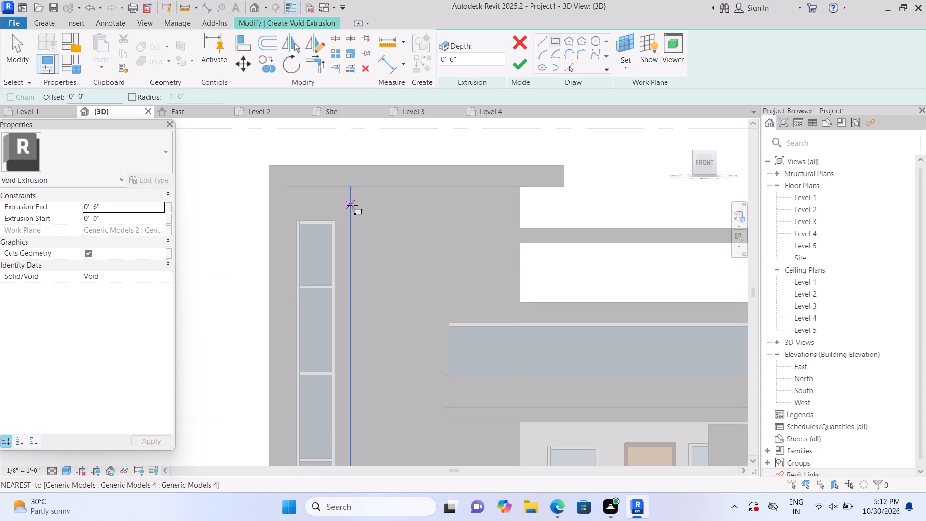
pyautogui.click(353, 205)
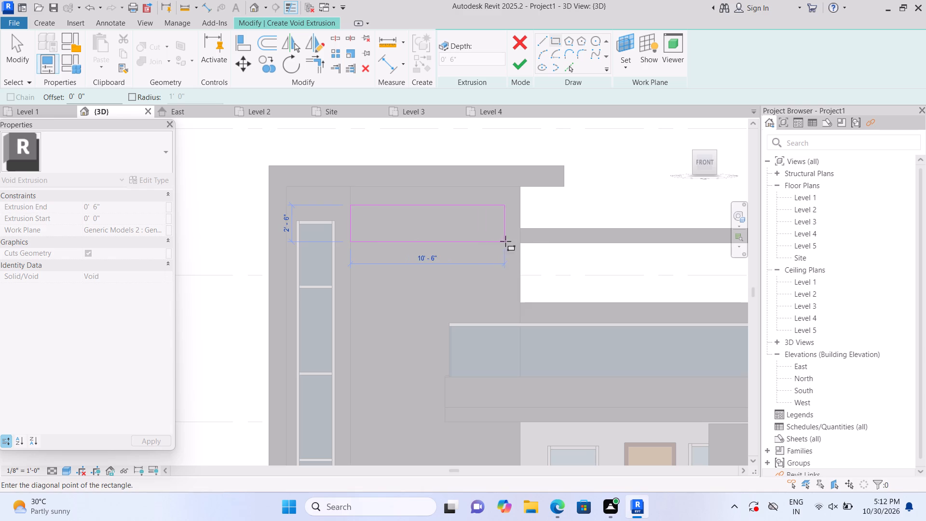
pyautogui.scroll(2, 517, 218)
pyautogui.click(519, 208)
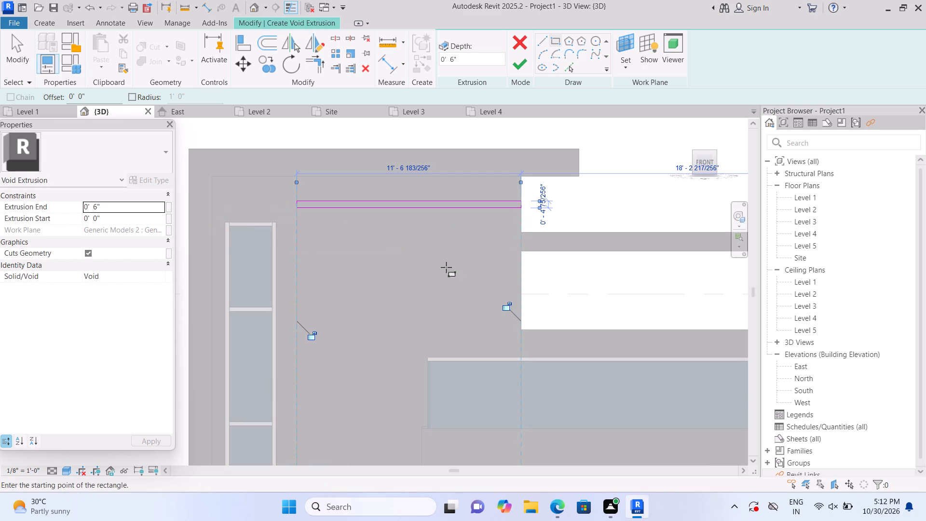
pyautogui.press('Escape')
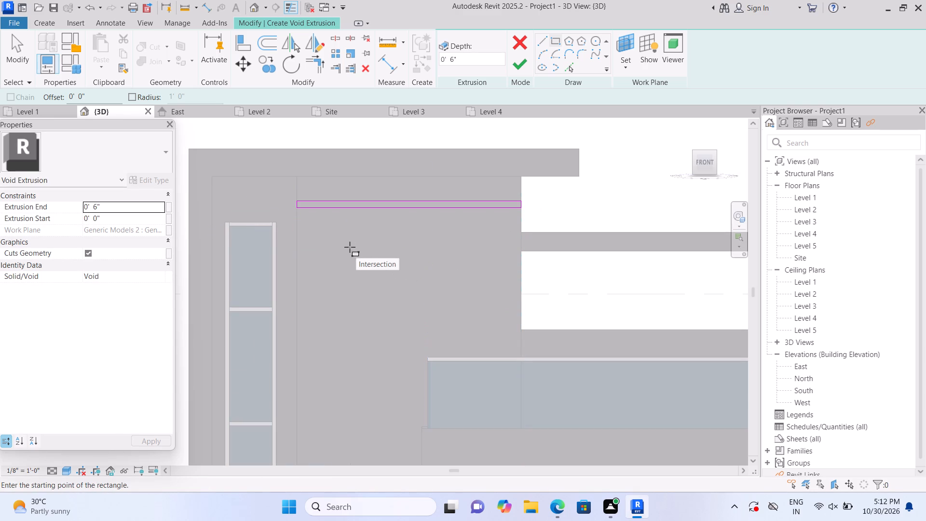
# Sketch a second thin rectangle about 11' 6" wide across the wall panel, a short distance below the first.
pyautogui.click(300, 230)
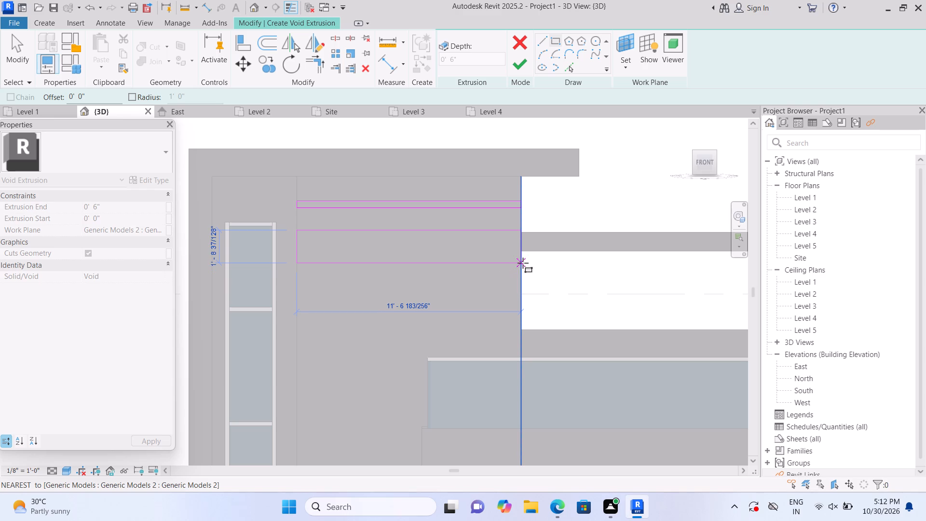
pyautogui.scroll(4, 519, 242)
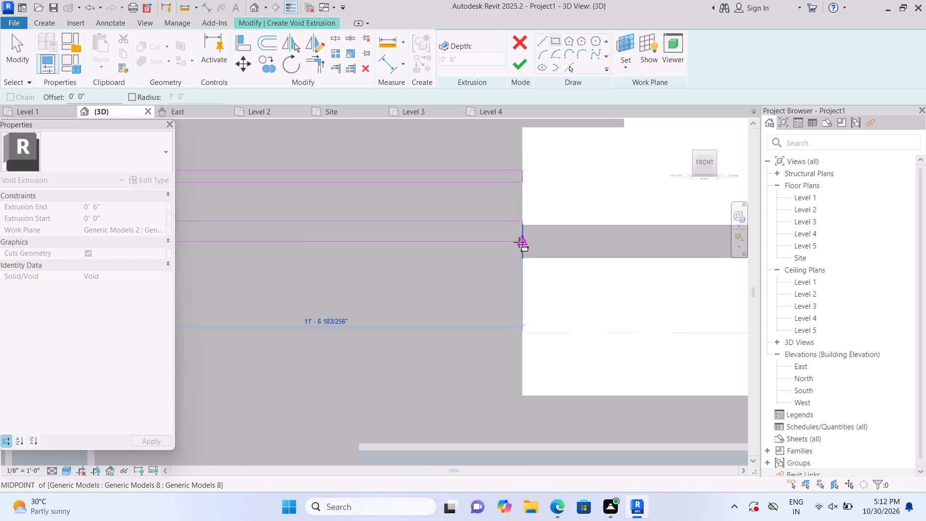
pyautogui.scroll(1, 519, 242)
pyautogui.click(519, 230)
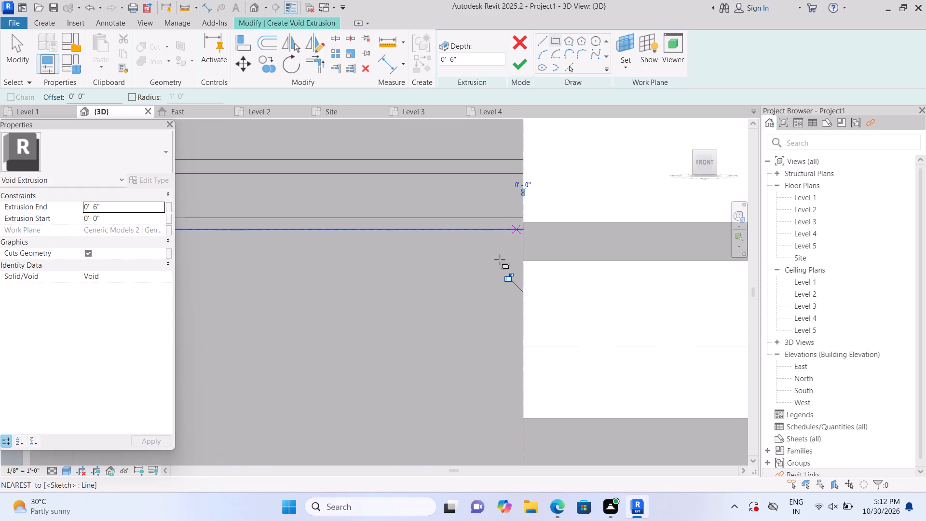
pyautogui.press('Escape')
# Sketch a third thin horizontal rectangle about 11' 6" wide across the wall panel, a short distance below the second.
pyautogui.scroll(-5, 486, 300)
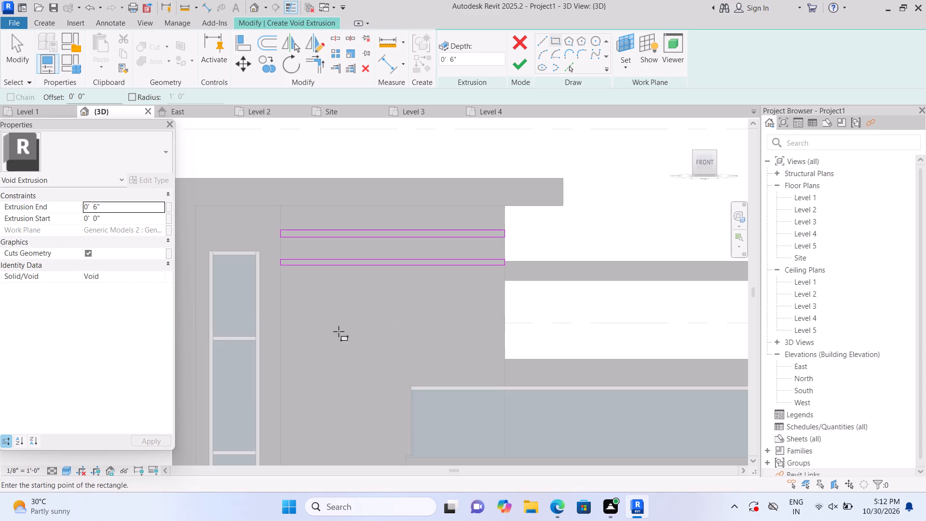
pyautogui.click(279, 288)
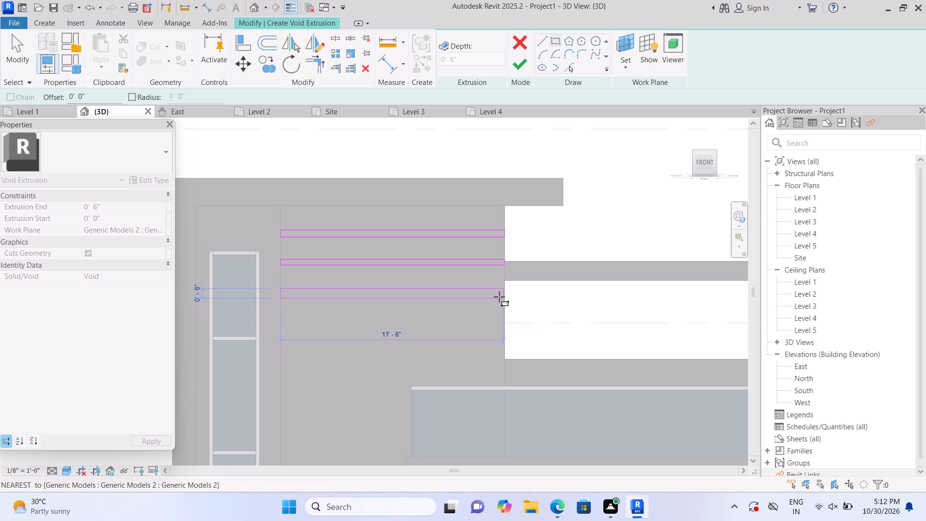
pyautogui.scroll(2, 499, 297)
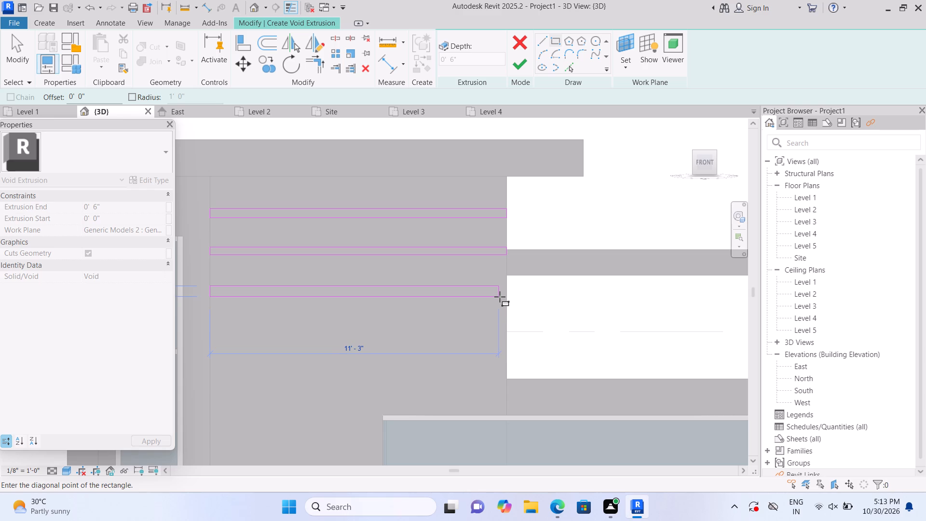
pyautogui.scroll(1, 500, 296)
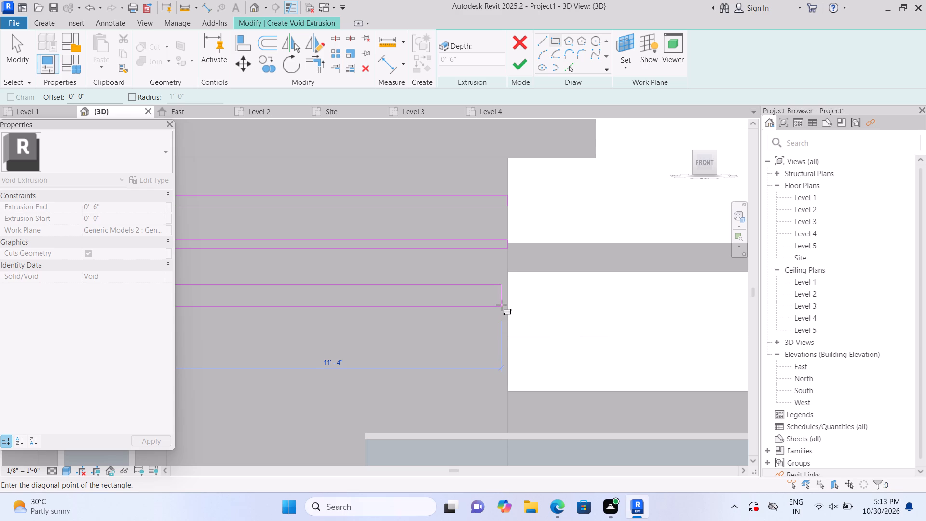
pyautogui.moveTo(502, 305); pyautogui.dragTo(634, 313, button='middle')
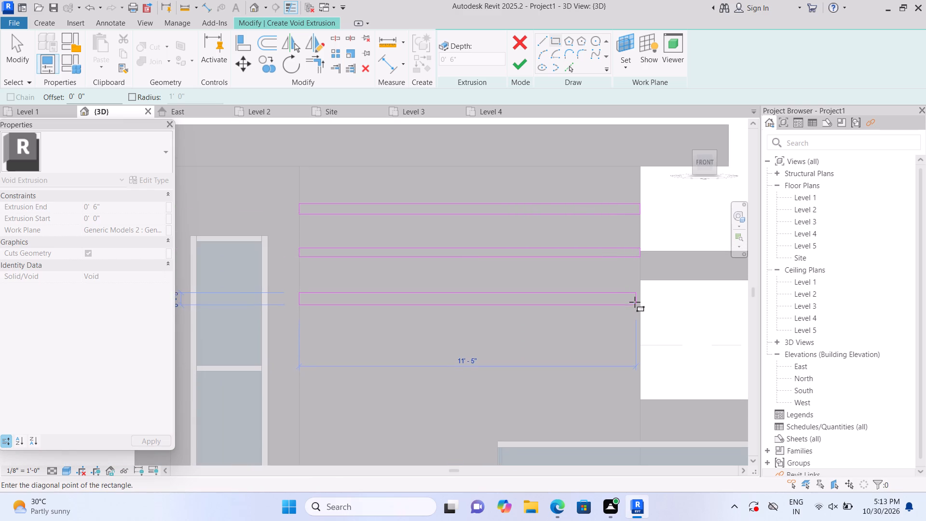
pyautogui.click(638, 299)
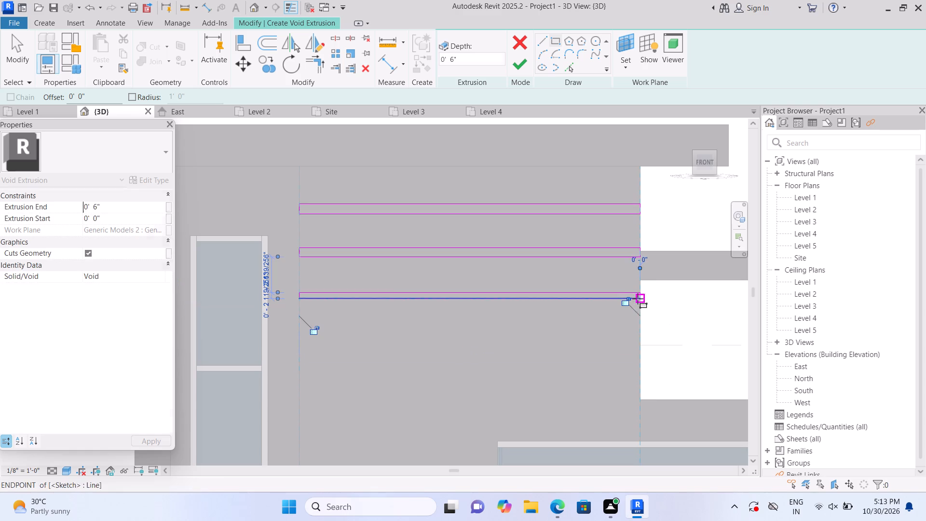
pyautogui.press('Escape')
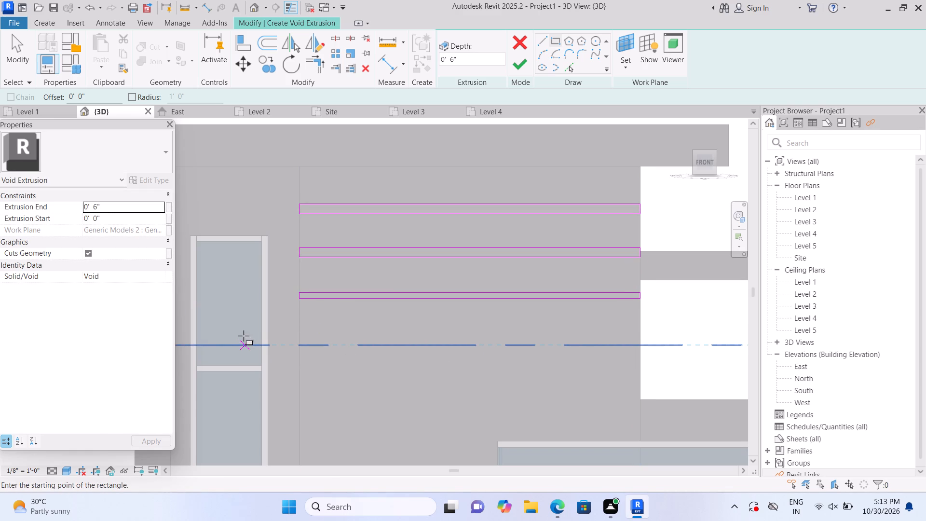
# Sketch a fourth thin rectangle about 11' 6" wide across the full wall panel, just below the third.
pyautogui.click(301, 320)
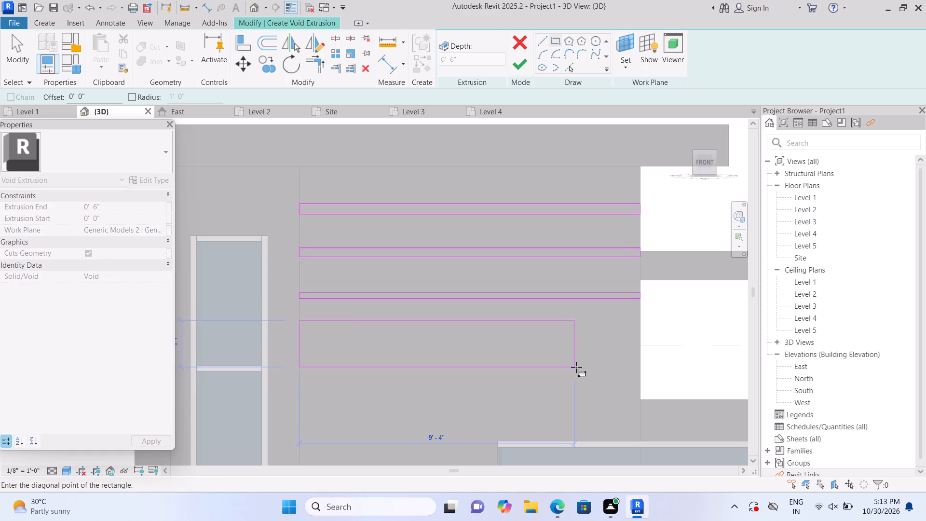
pyautogui.click(636, 327)
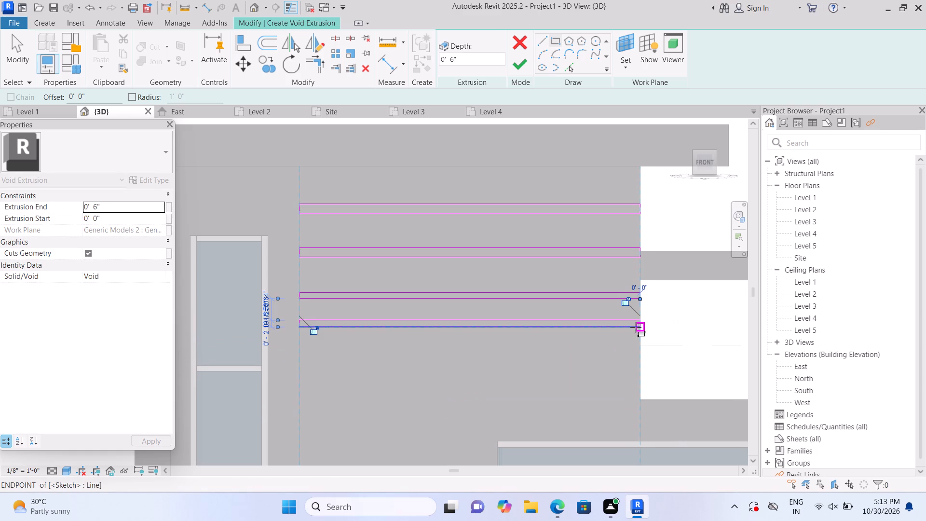
pyautogui.press('Escape')
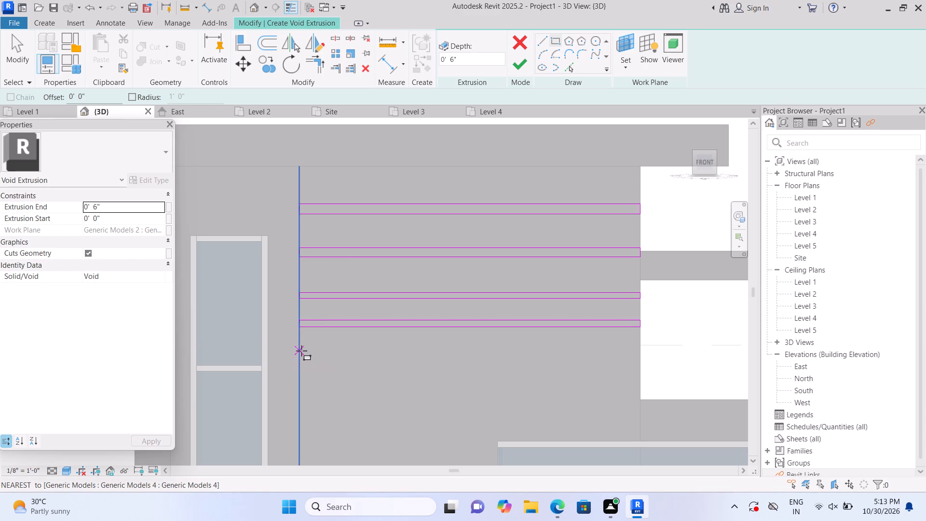
pyautogui.click(301, 349)
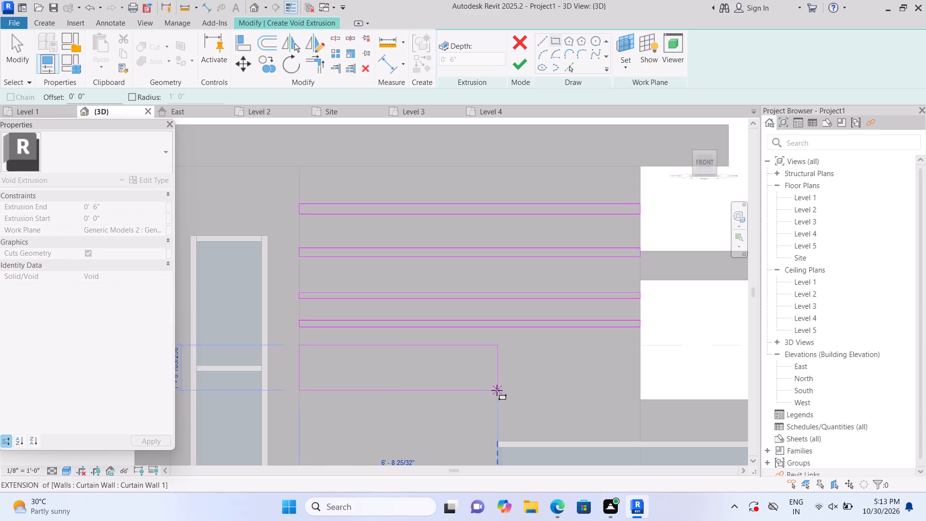
pyautogui.press('Escape')
# Delete all four lines of the second rectangle from the top in the void sketch.
pyautogui.scroll(-4, 497, 390)
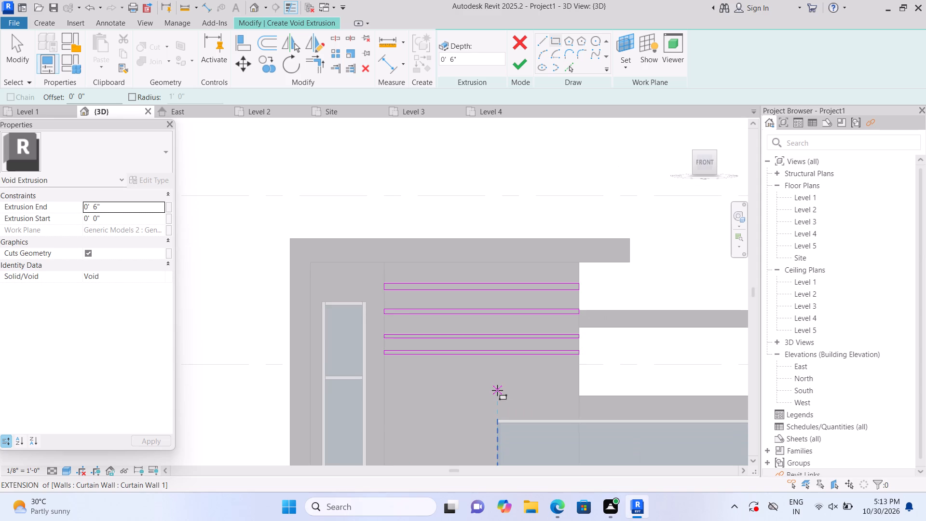
pyautogui.scroll(-2, 499, 389)
pyautogui.scroll(-1, 530, 337)
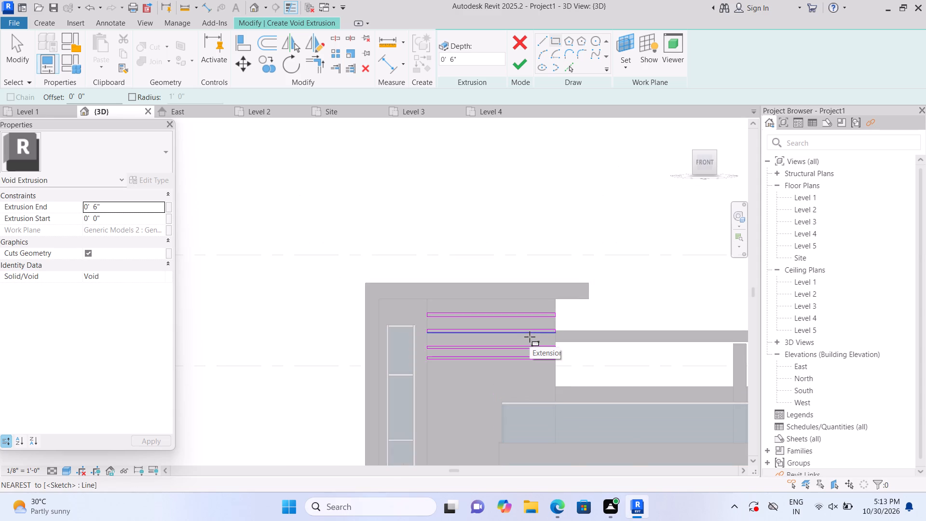
pyautogui.scroll(5, 530, 337)
pyautogui.press('Escape')
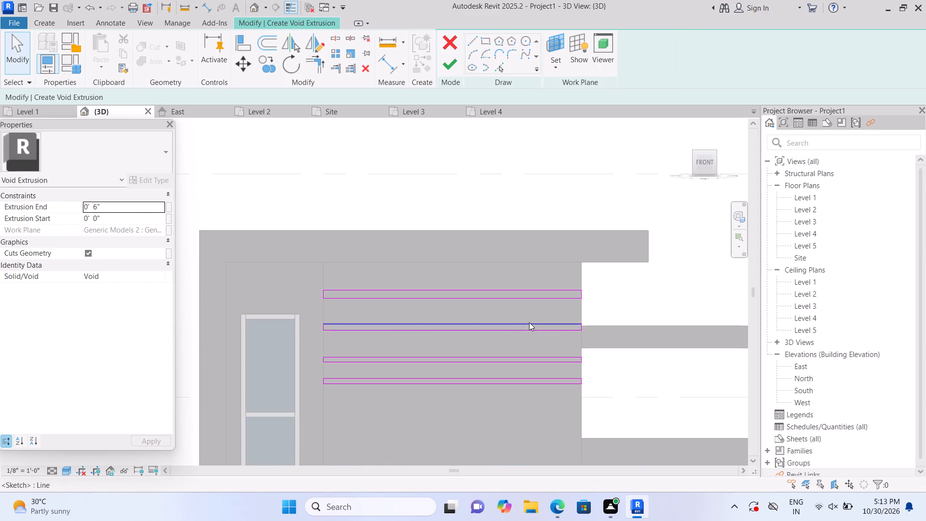
pyautogui.click(529, 322)
pyautogui.press('Delete')
pyautogui.click(529, 327)
pyautogui.press('Delete')
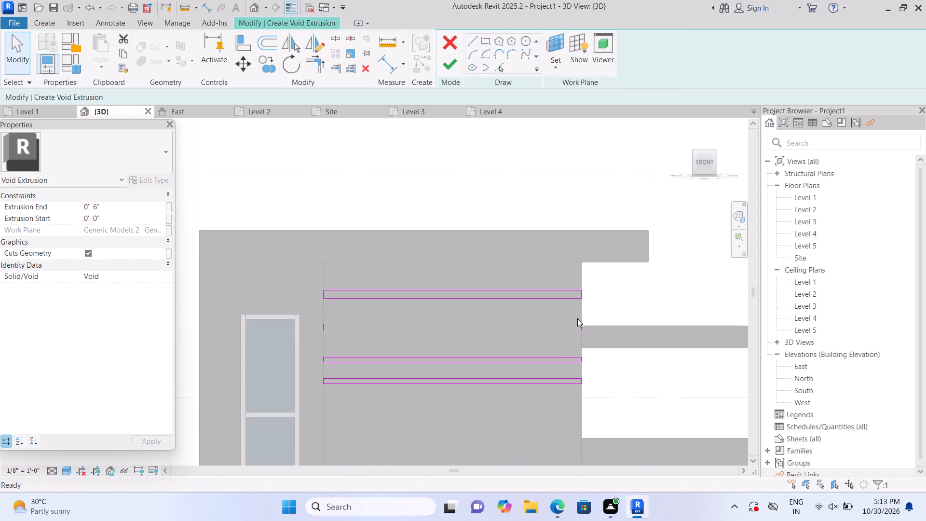
pyautogui.click(581, 326)
pyautogui.press('Delete')
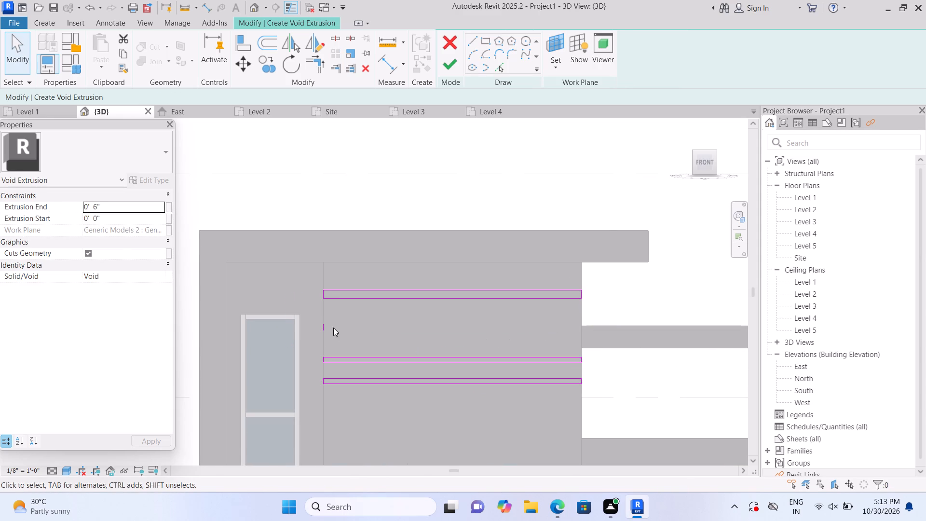
pyautogui.click(323, 328)
pyautogui.press('Delete')
# Sketch a thin rectangle about 11' 6" wide across the wall panel, close below the top rectangle.
pyautogui.click(489, 40)
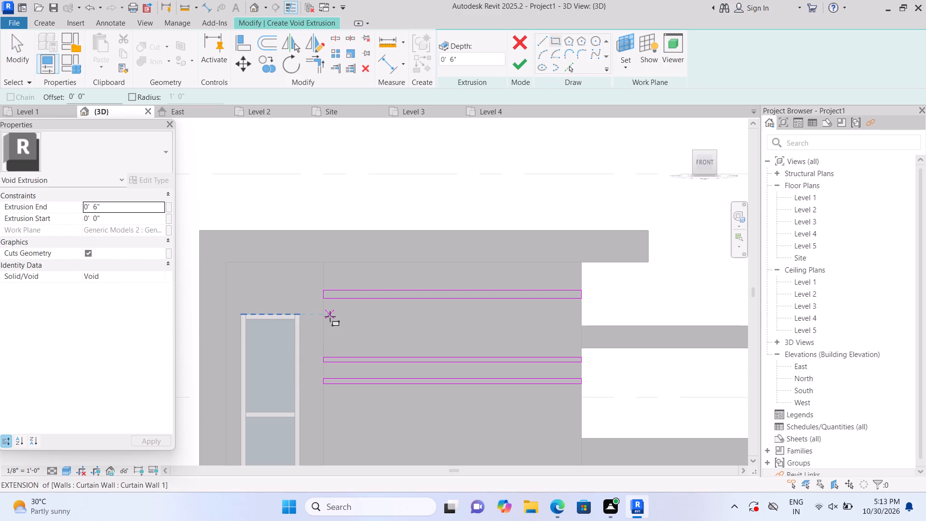
pyautogui.click(323, 316)
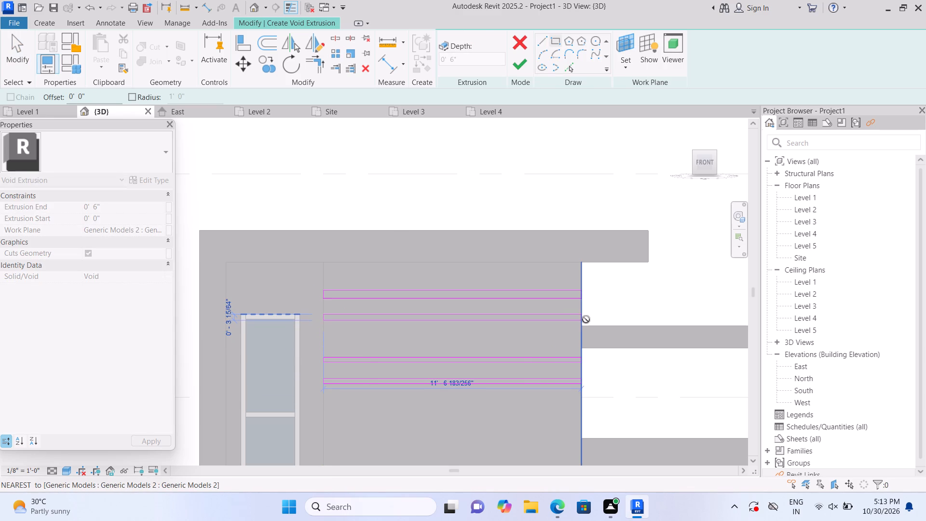
pyautogui.scroll(8, 586, 319)
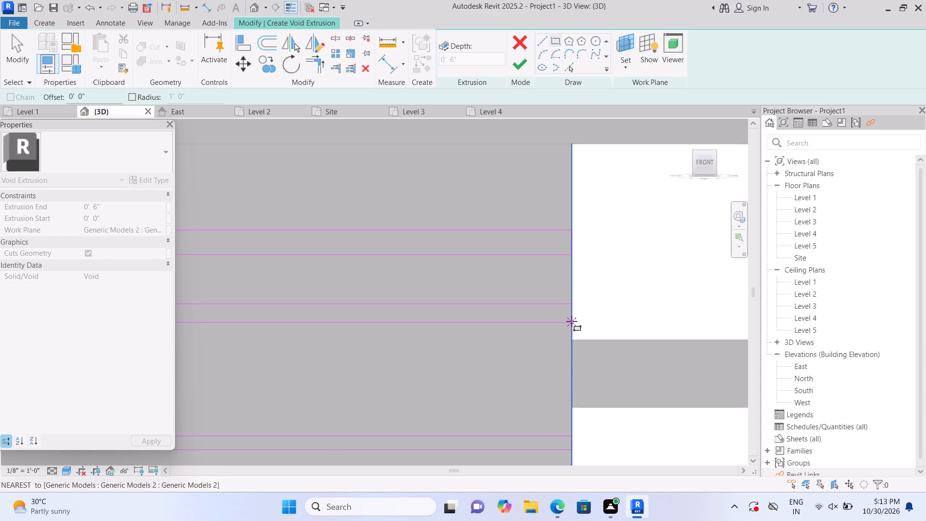
pyautogui.click(571, 314)
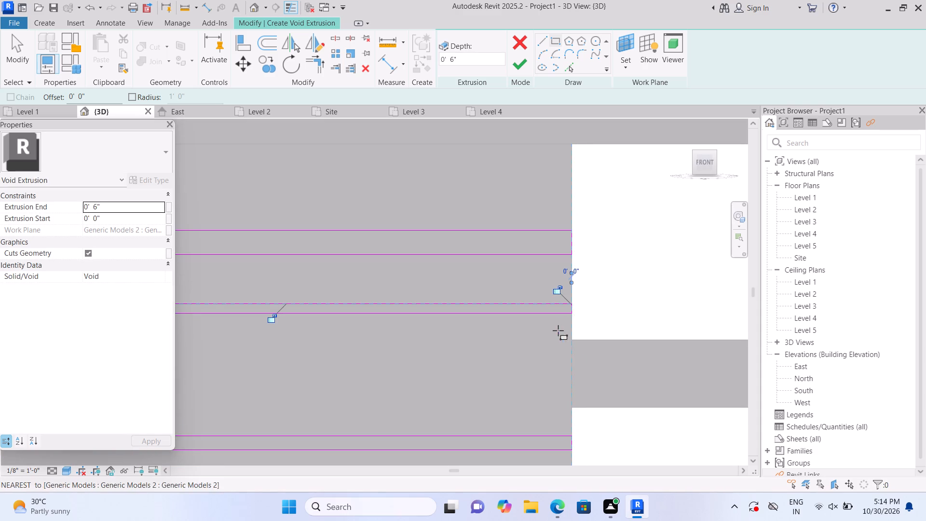
pyautogui.press('Escape')
# Sketch another thin rectangle across the full panel width, in the wide gap between the upper two and lower two rectangles.
pyautogui.scroll(-6, 570, 324)
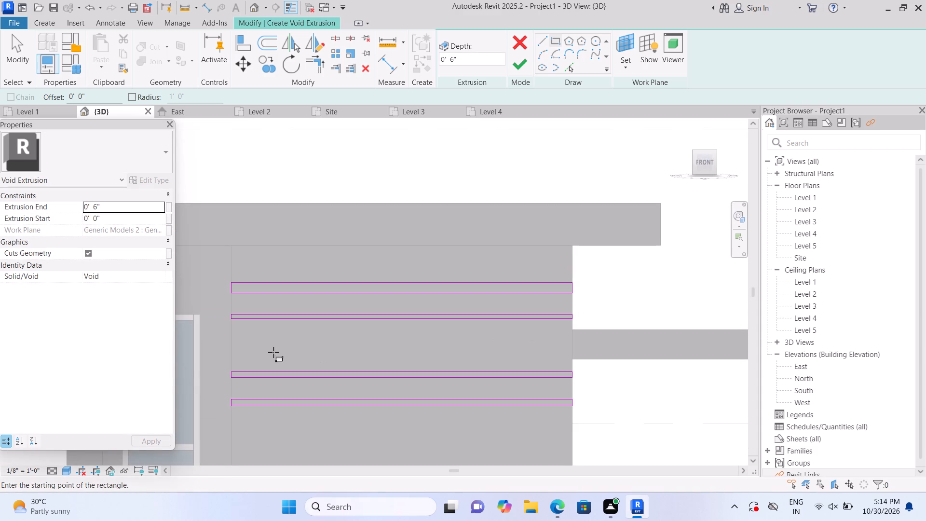
pyautogui.scroll(2, 226, 343)
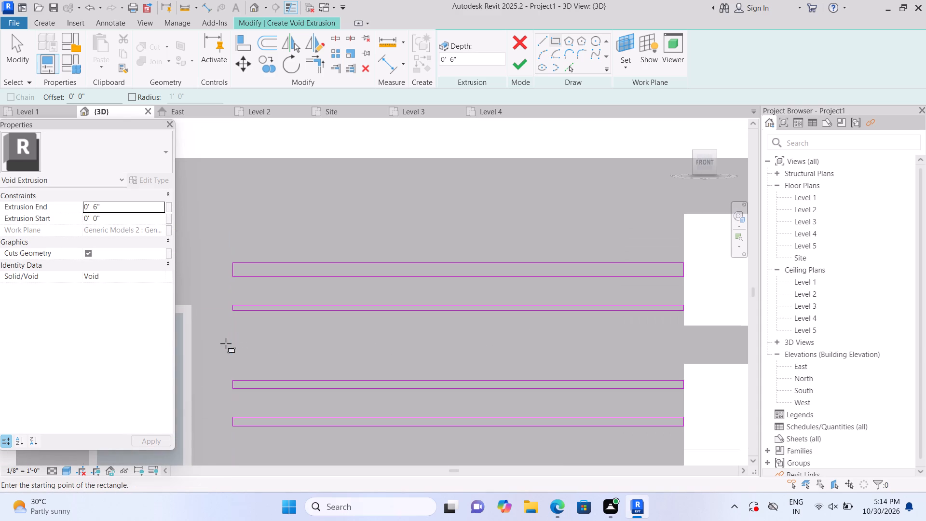
pyautogui.scroll(1, 228, 340)
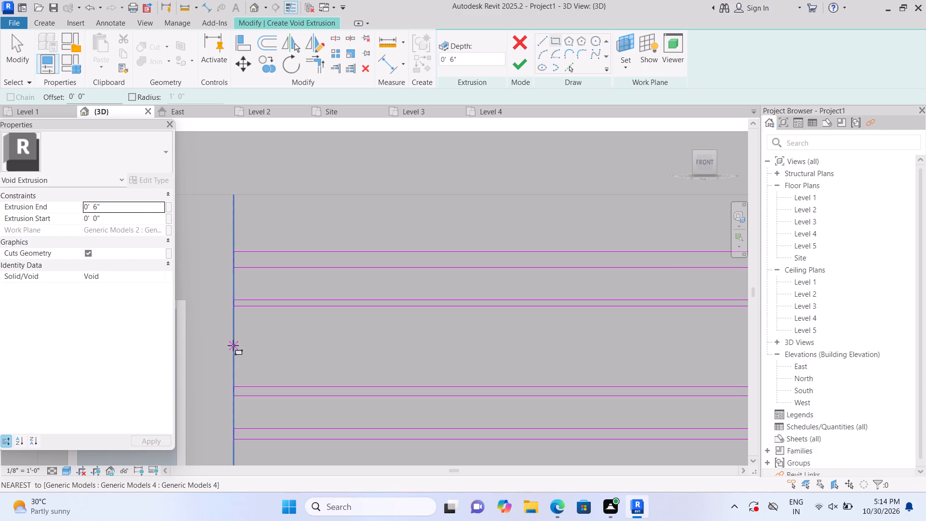
pyautogui.click(233, 345)
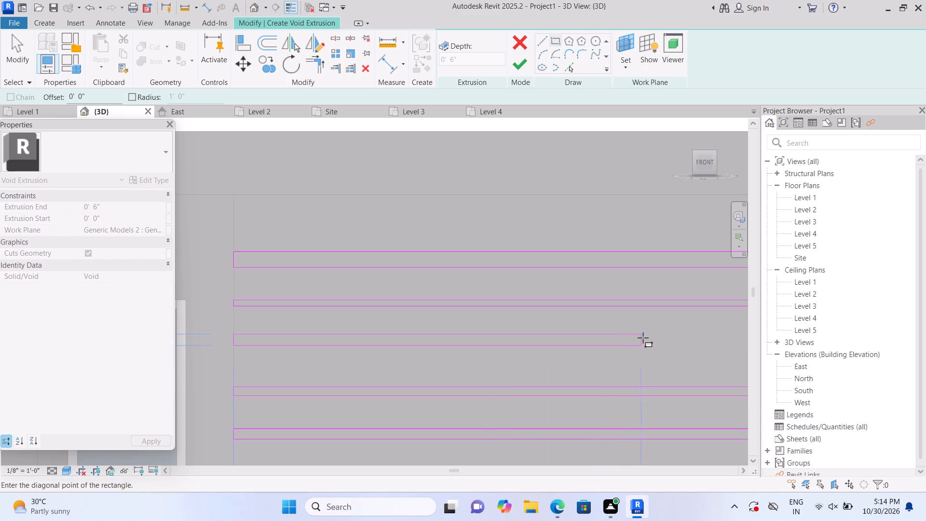
pyautogui.moveTo(644, 338); pyautogui.dragTo(527, 344, button='middle')
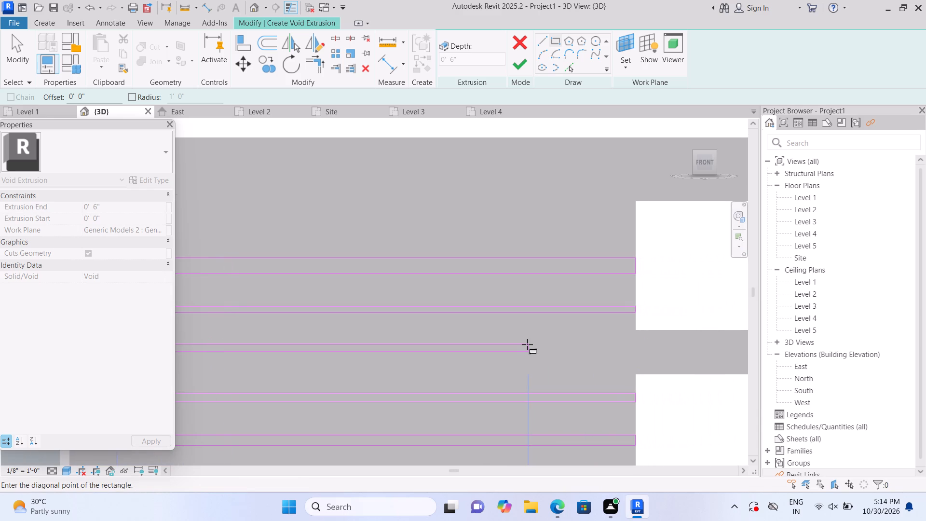
pyautogui.click(638, 346)
pyautogui.press('Escape')
# Sketch a very thin rectangle across the full panel width, between the third and fourth rectangles from the top.
pyautogui.scroll(-3, 594, 375)
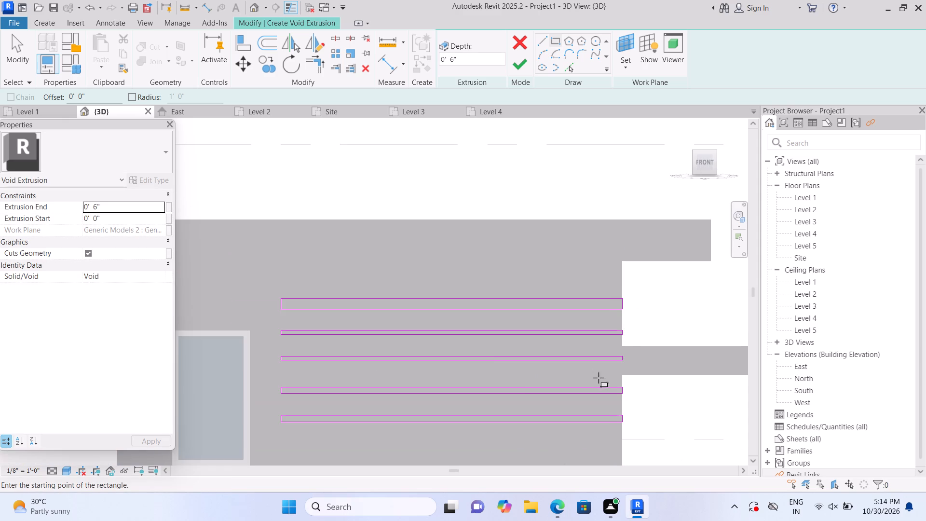
pyautogui.scroll(-3, 336, 380)
pyautogui.scroll(3, 286, 369)
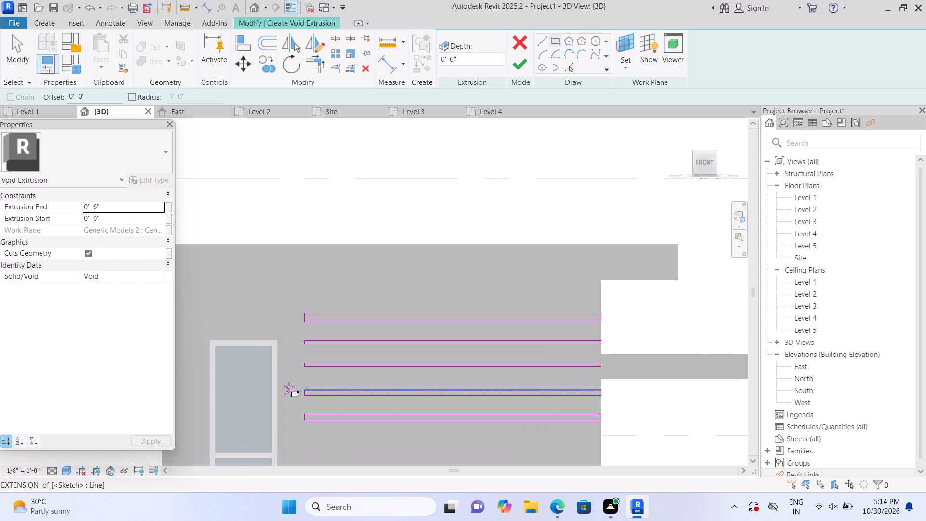
pyautogui.scroll(6, 289, 387)
pyautogui.click(318, 368)
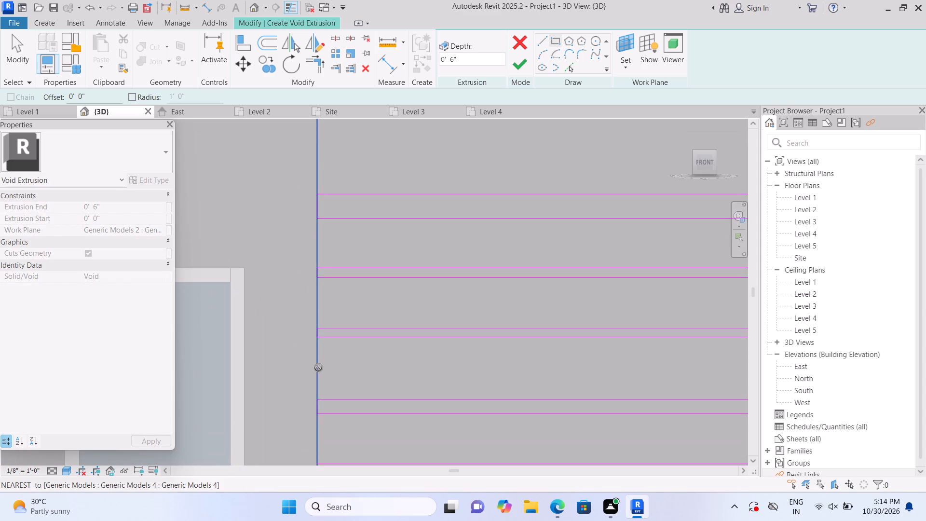
pyautogui.moveTo(619, 377); pyautogui.dragTo(303, 374, button='middle')
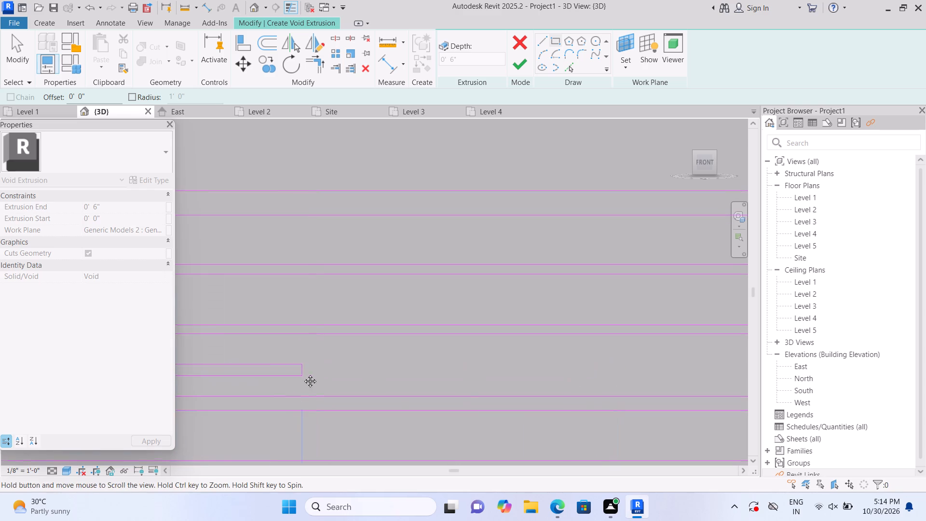
pyautogui.moveTo(303, 374); pyautogui.dragTo(303, 373, button='middle')
pyautogui.moveTo(477, 385); pyautogui.dragTo(405, 389, button='middle')
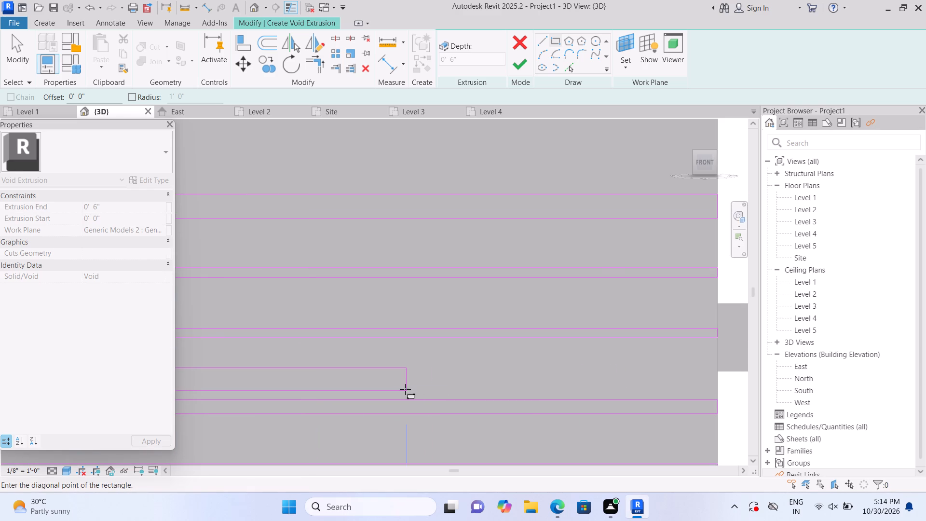
pyautogui.click(717, 374)
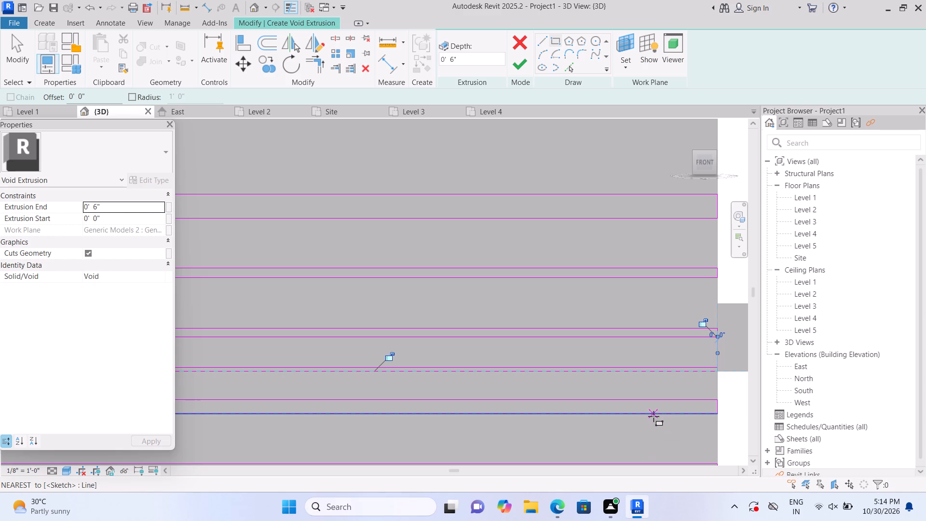
pyautogui.press('Escape')
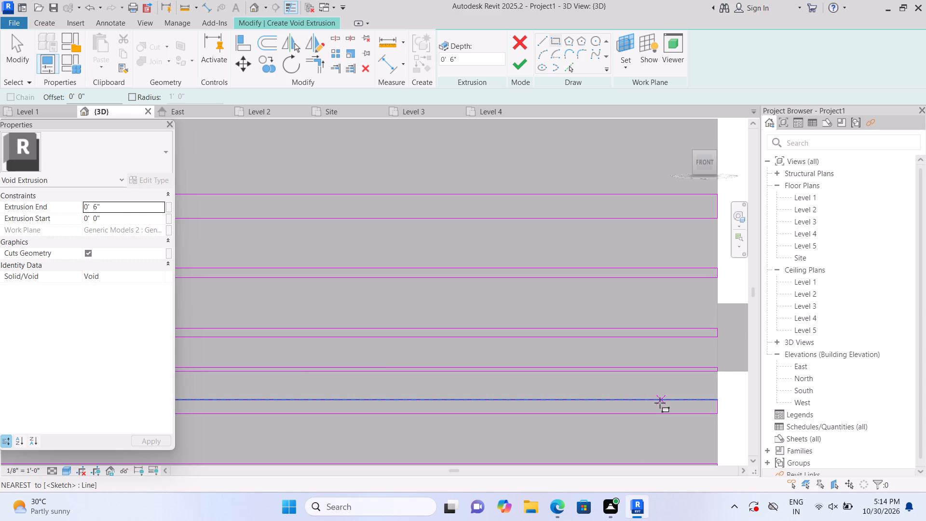
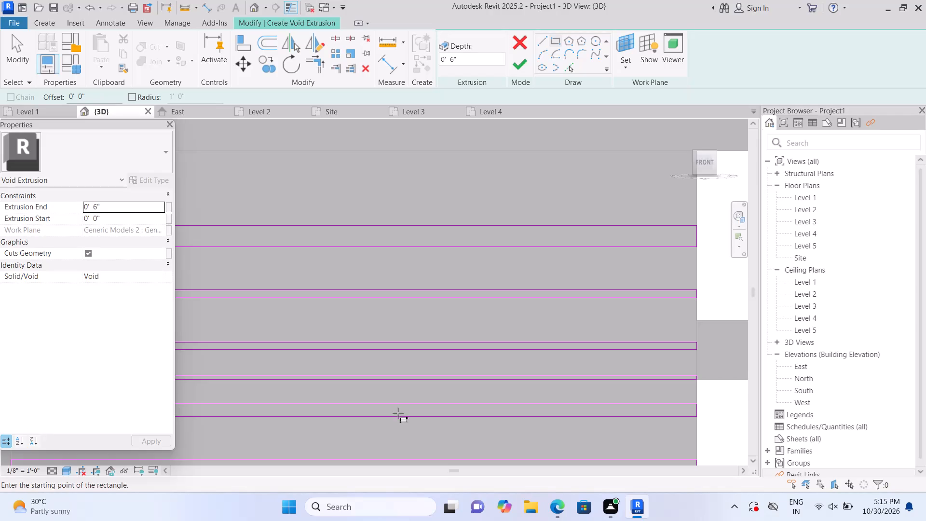
# Examine the sketched groove rectangles against the whole front facade and the empty wall area below them.
pyautogui.scroll(-8, 414, 404)
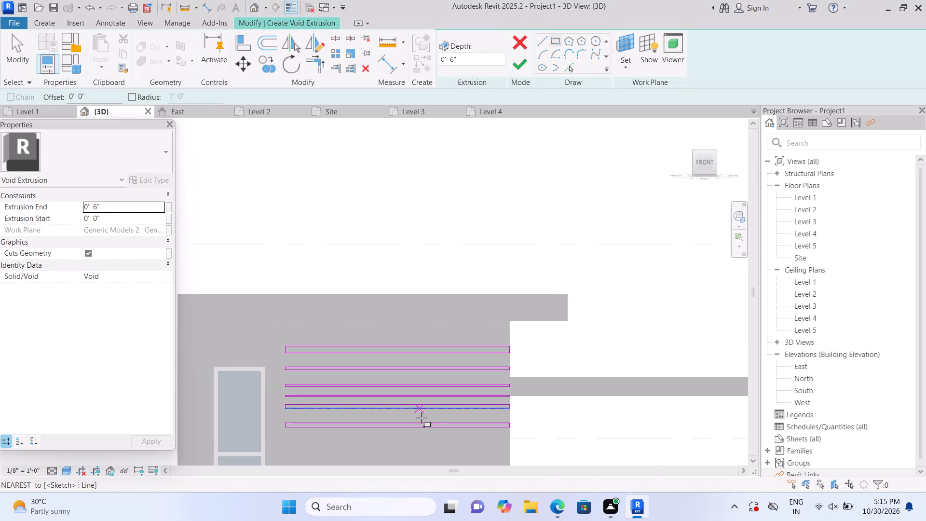
pyautogui.moveTo(429, 441); pyautogui.dragTo(413, 416, button='middle')
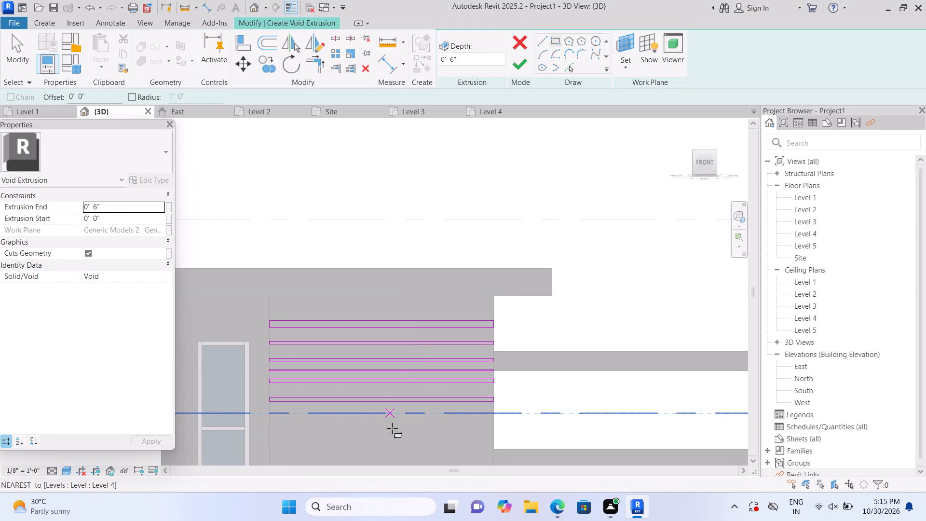
pyautogui.moveTo(381, 425); pyautogui.dragTo(359, 409, button='middle')
pyautogui.scroll(-4, 371, 419)
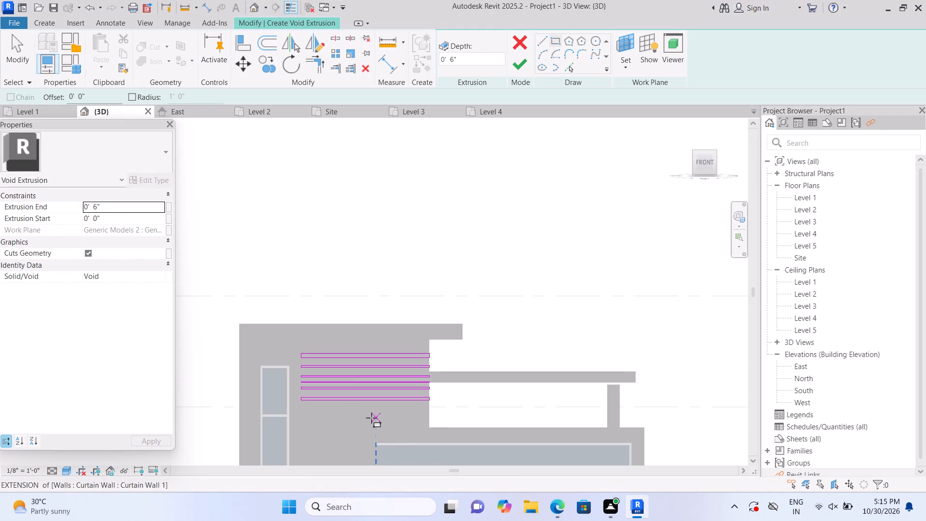
pyautogui.scroll(-3, 368, 436)
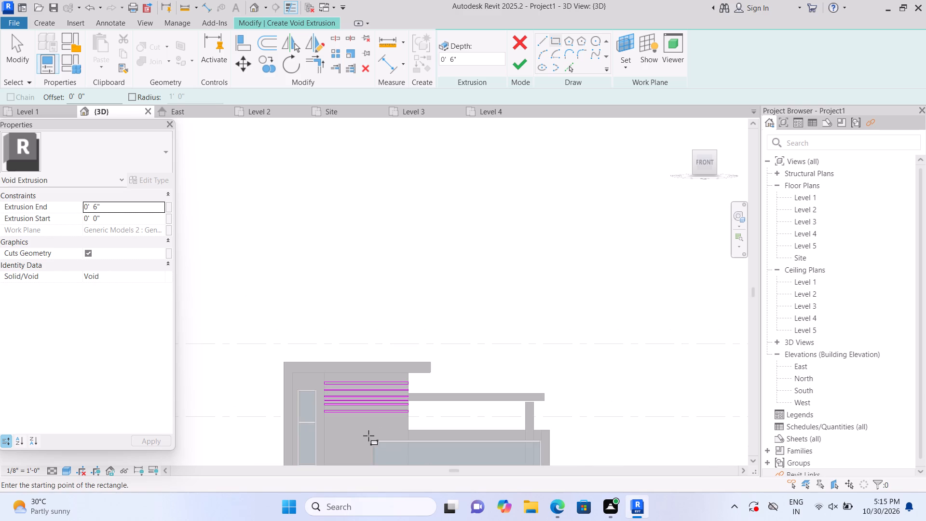
pyautogui.press('Escape')
pyautogui.moveTo(359, 433); pyautogui.dragTo(335, 397, button='middle')
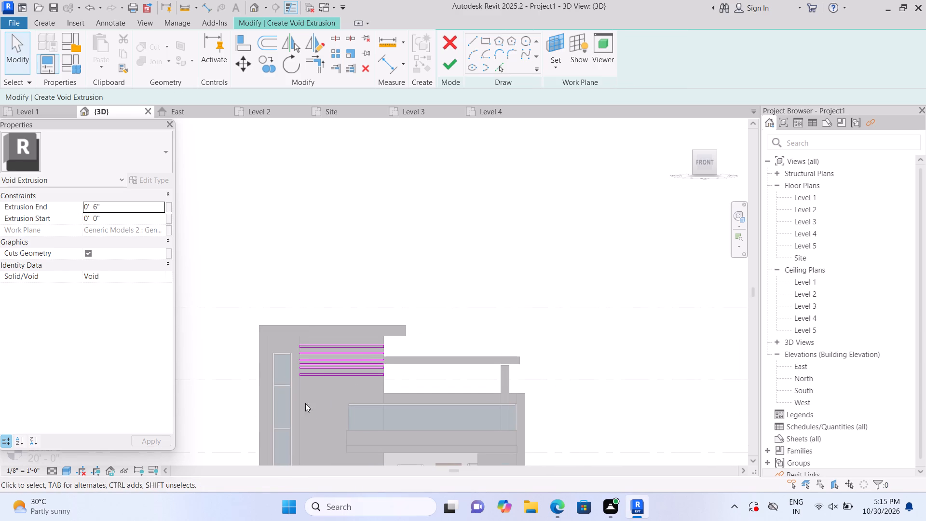
pyautogui.moveTo(319, 404); pyautogui.dragTo(316, 241, button='middle')
pyautogui.scroll(2, 316, 241)
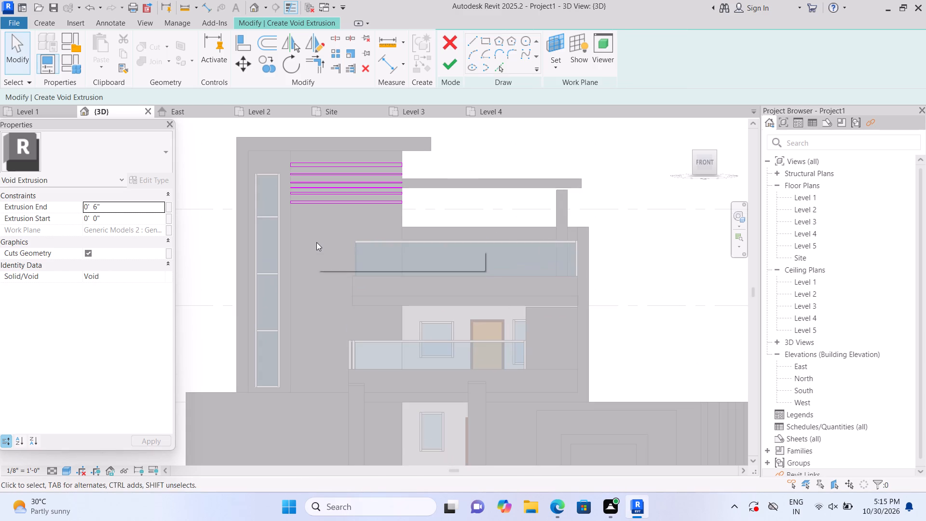
pyautogui.scroll(3, 320, 217)
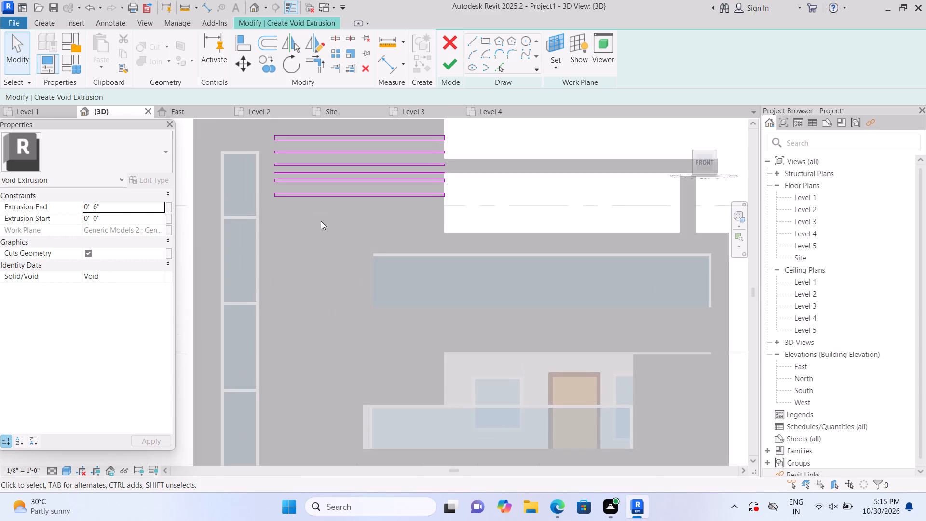
pyautogui.moveTo(322, 223); pyautogui.dragTo(339, 292, button='middle')
pyautogui.scroll(3, 343, 281)
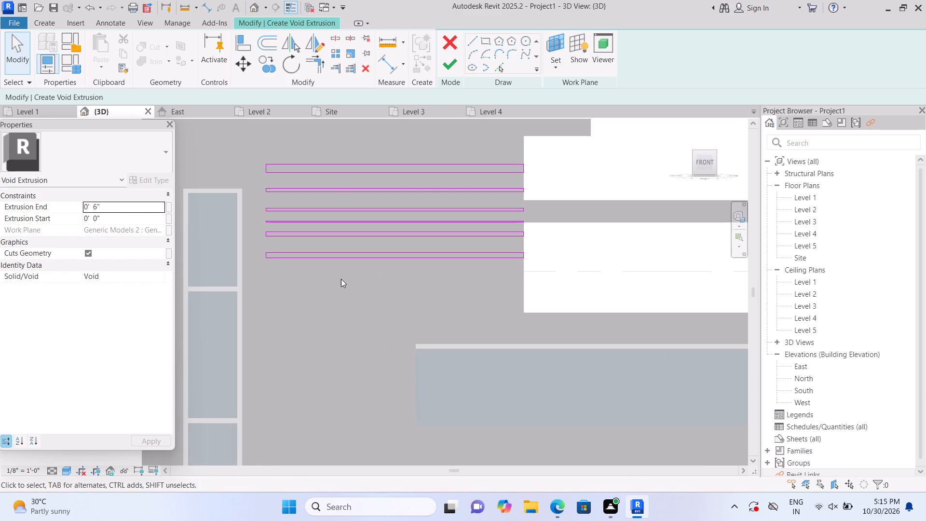
pyautogui.scroll(1, 343, 276)
pyautogui.scroll(-2, 343, 276)
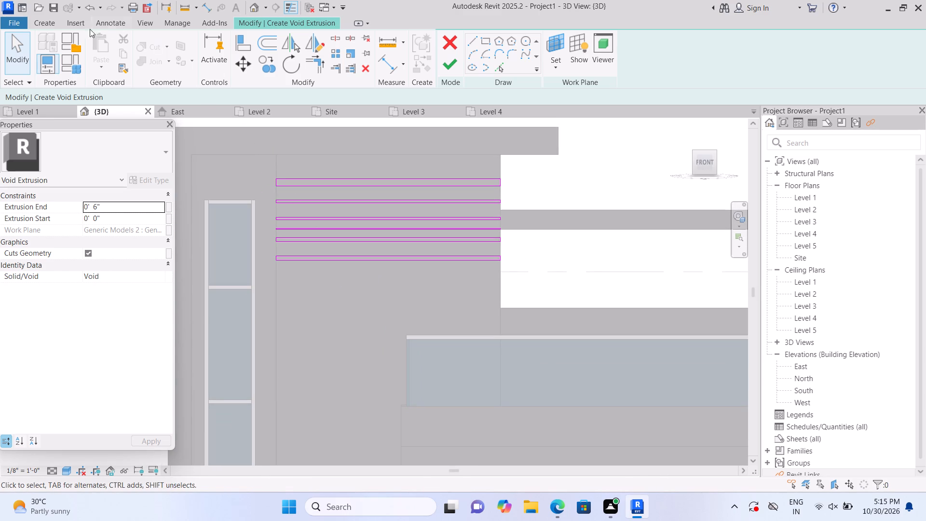
# Set the sketch work plane by picking the front face of the tall wall panel below the groove rectangles.
pyautogui.click(43, 23)
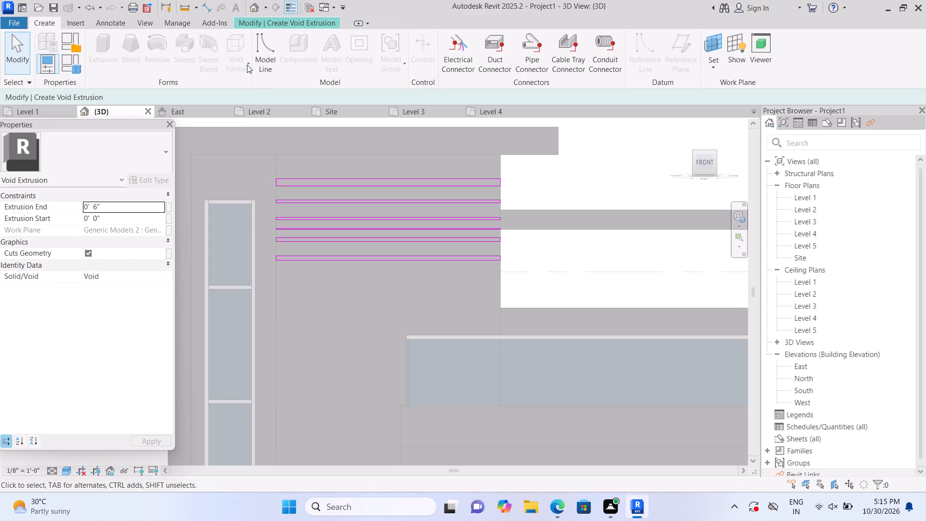
pyautogui.click(247, 62)
pyautogui.click(703, 71)
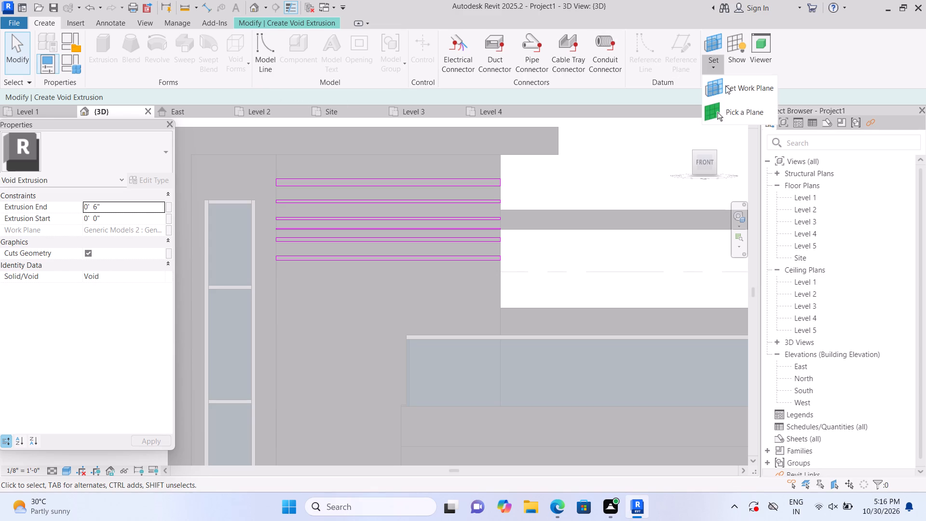
pyautogui.click(733, 106)
pyautogui.click(445, 287)
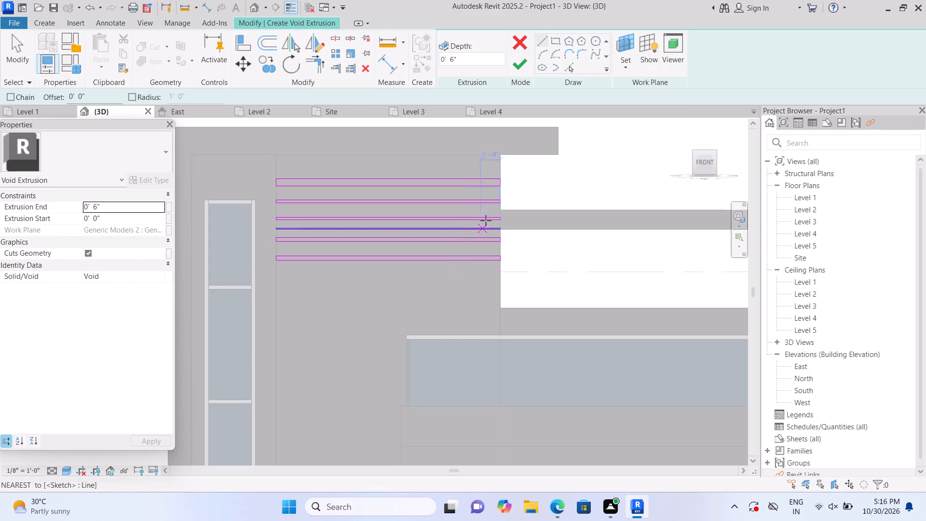
pyautogui.moveTo(445, 276); pyautogui.dragTo(429, 249, button='middle')
pyautogui.middleClick(417, 229)
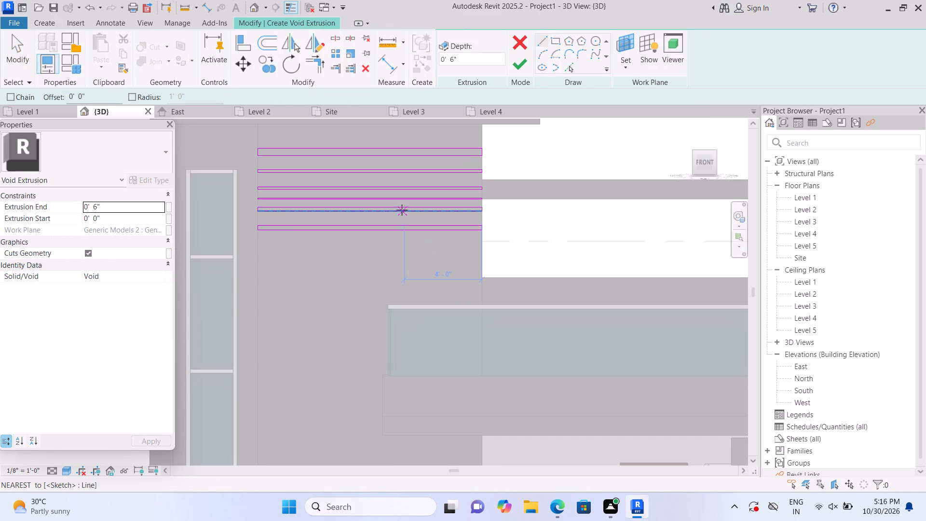
pyautogui.scroll(-3, 397, 280)
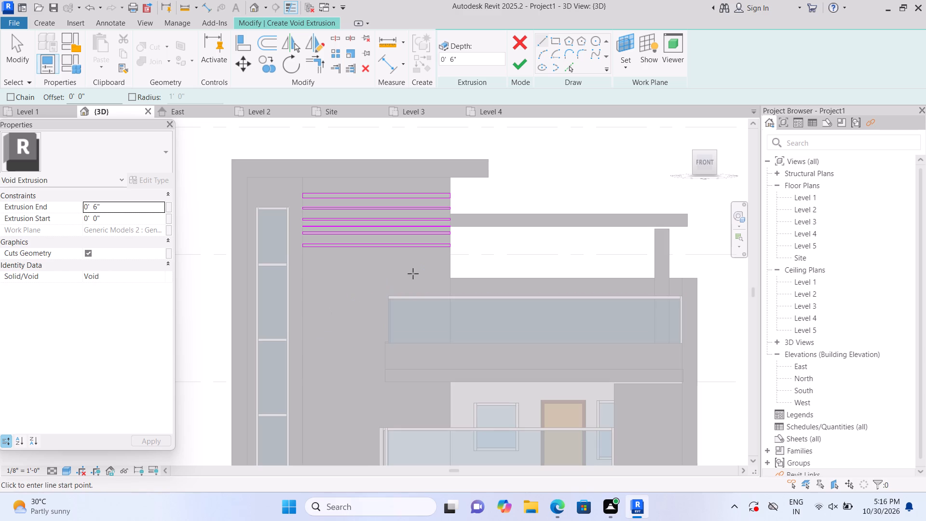
pyautogui.click(625, 68)
pyautogui.click(632, 104)
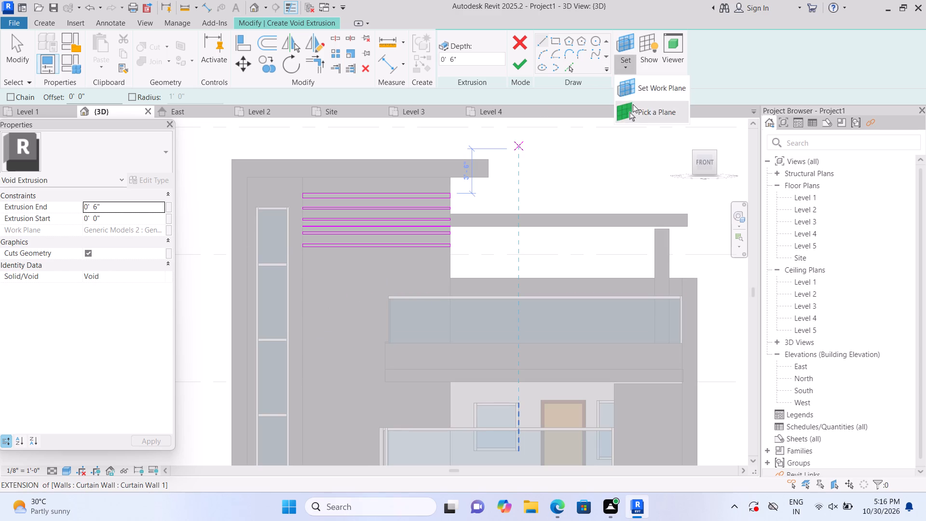
pyautogui.click(424, 281)
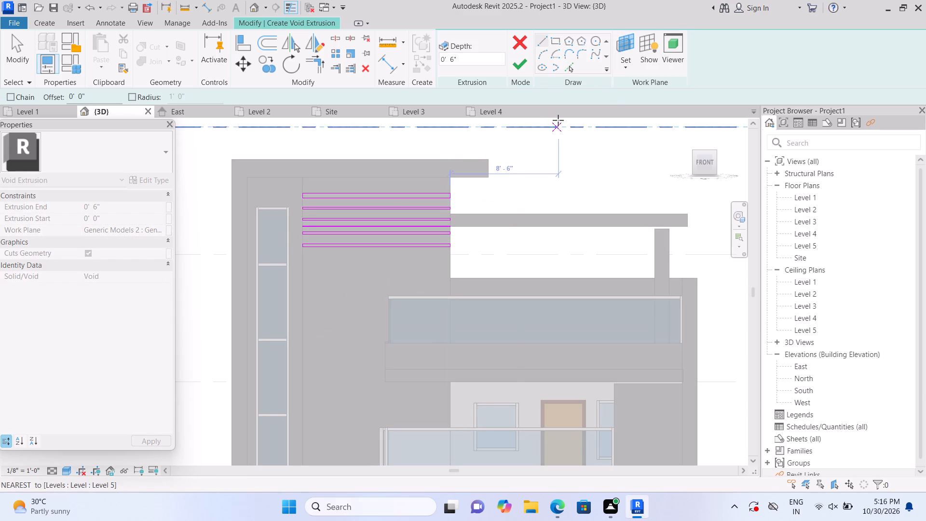
# Sketch a thin rectangle about 11' 7" wide across the full wall panel, just below the lowest groove and the Level 4 line.
pyautogui.click(555, 41)
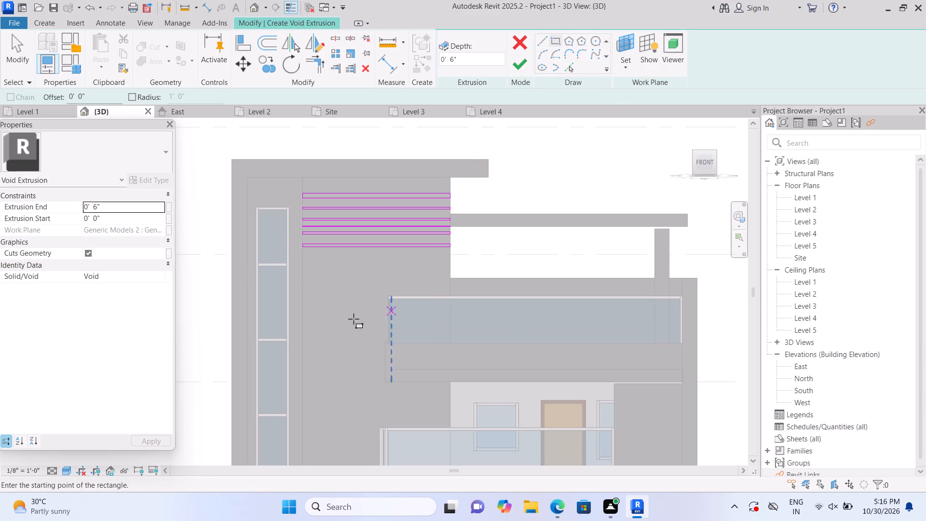
pyautogui.scroll(5, 329, 303)
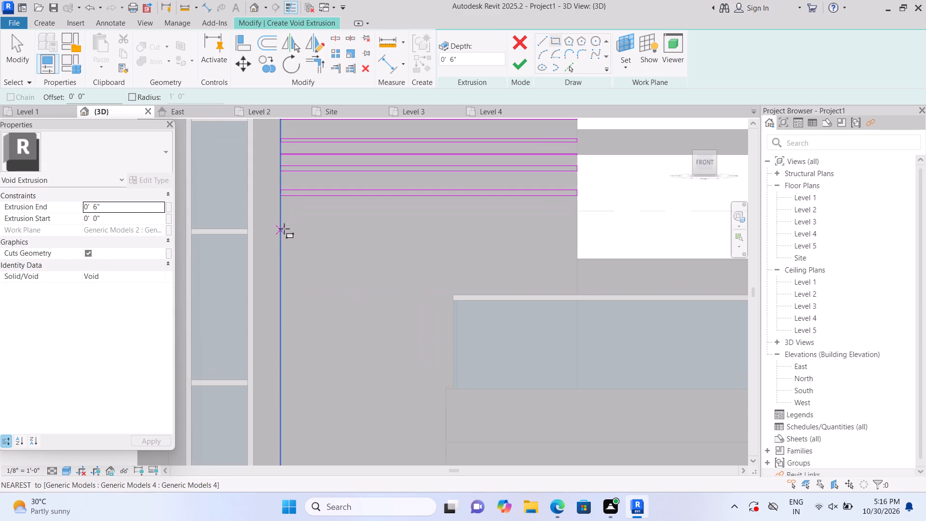
pyautogui.click(280, 210)
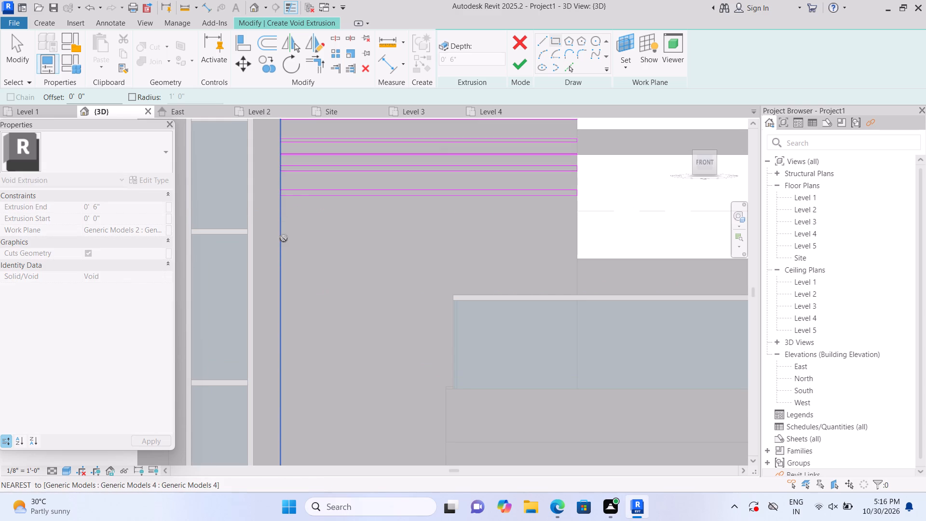
pyautogui.press('Escape')
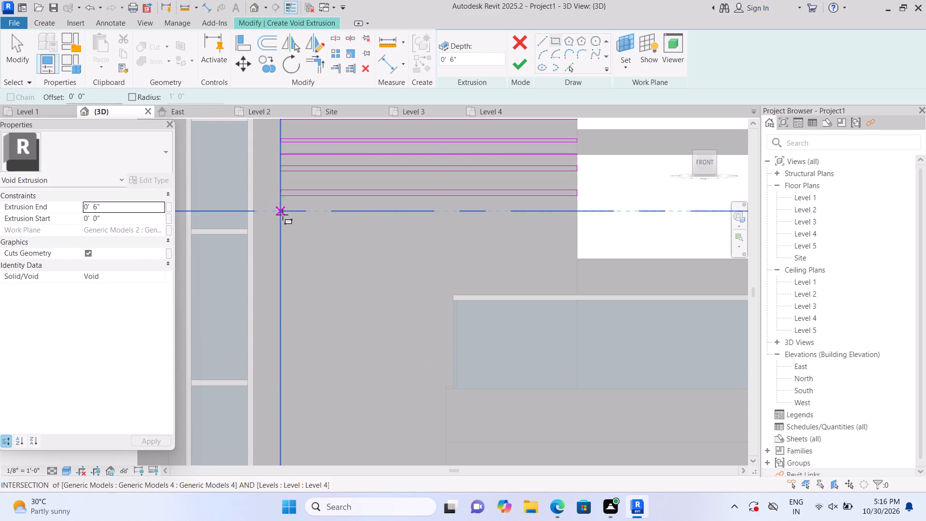
pyautogui.click(283, 217)
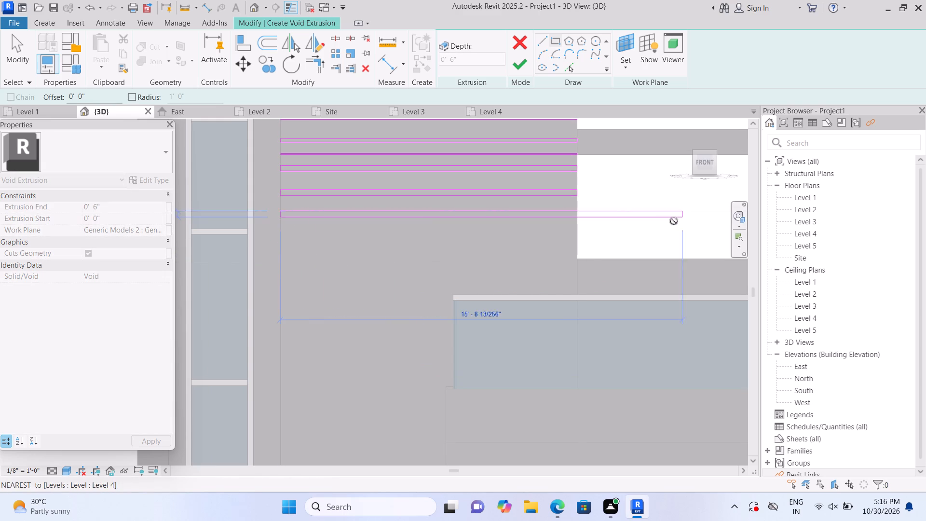
pyautogui.click(576, 225)
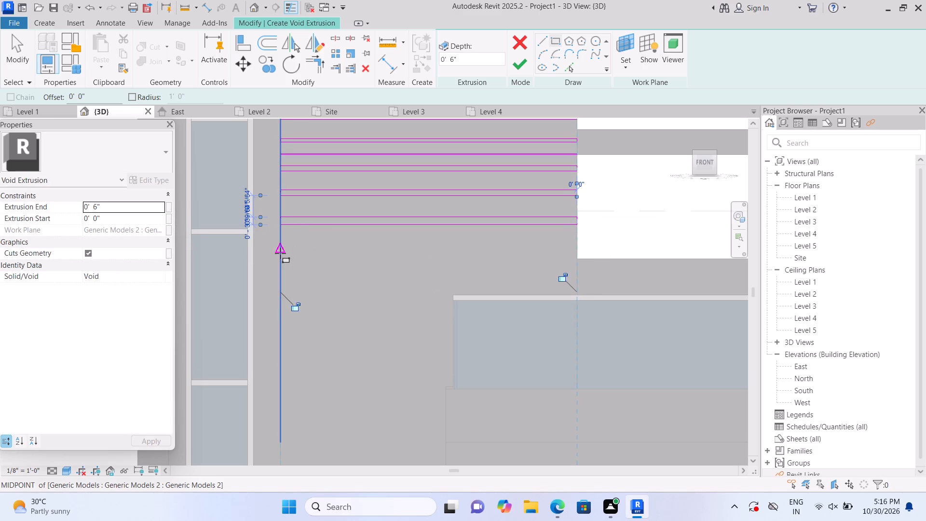
# Sketch two more thin rectangles across the full panel width, spaced downward, with the lower one just above the balcony glazing's top edge.
pyautogui.click(280, 253)
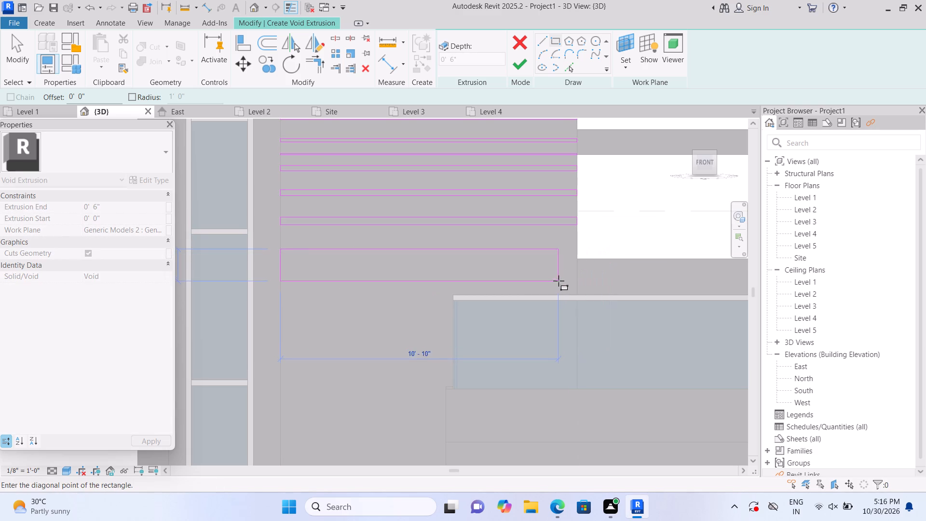
pyautogui.scroll(3, 558, 282)
pyautogui.scroll(-1, 563, 279)
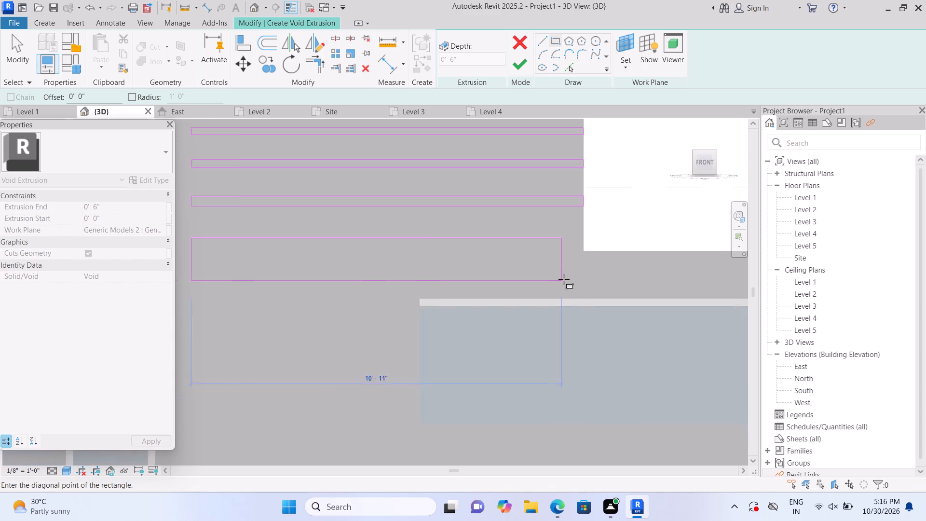
pyautogui.scroll(-1, 564, 279)
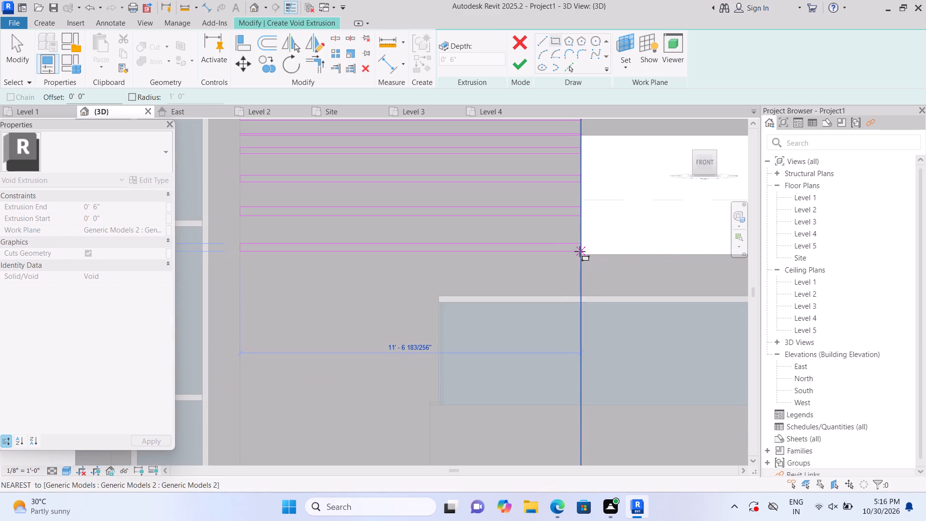
pyautogui.click(580, 250)
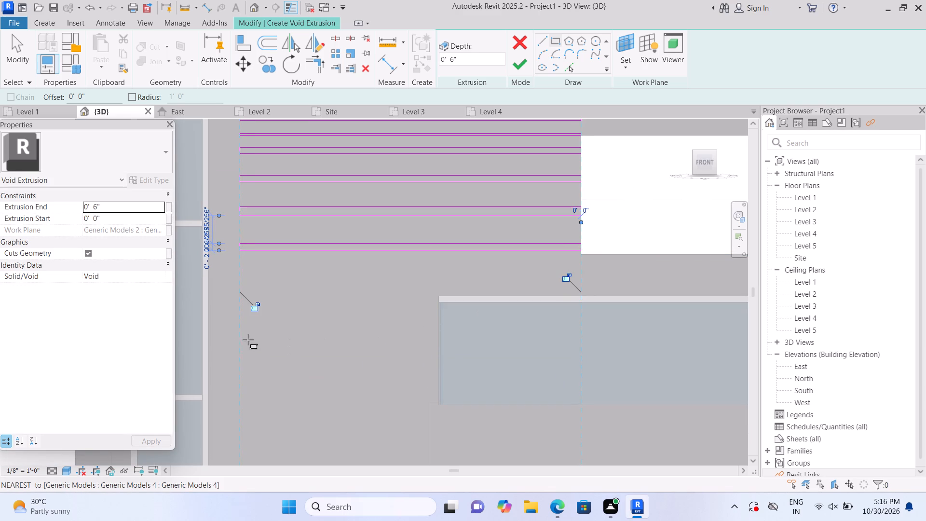
pyautogui.click(245, 284)
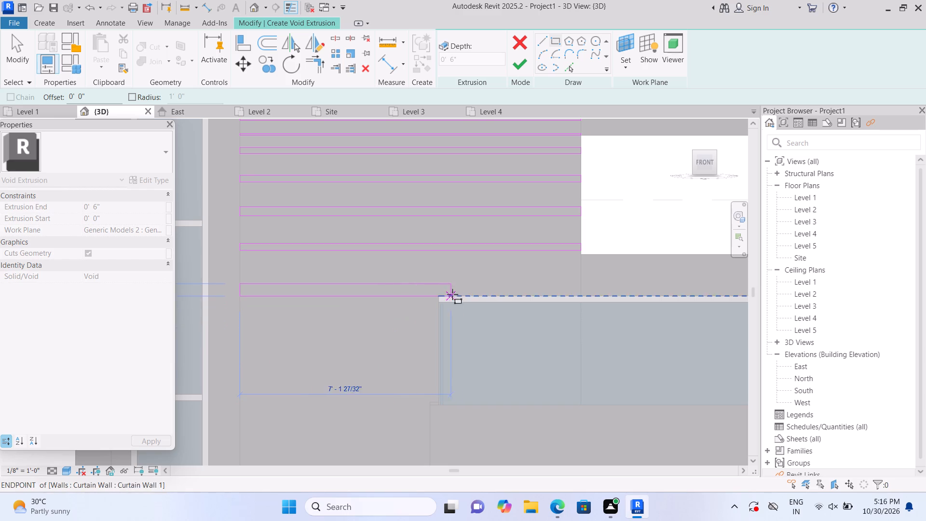
pyautogui.click(582, 288)
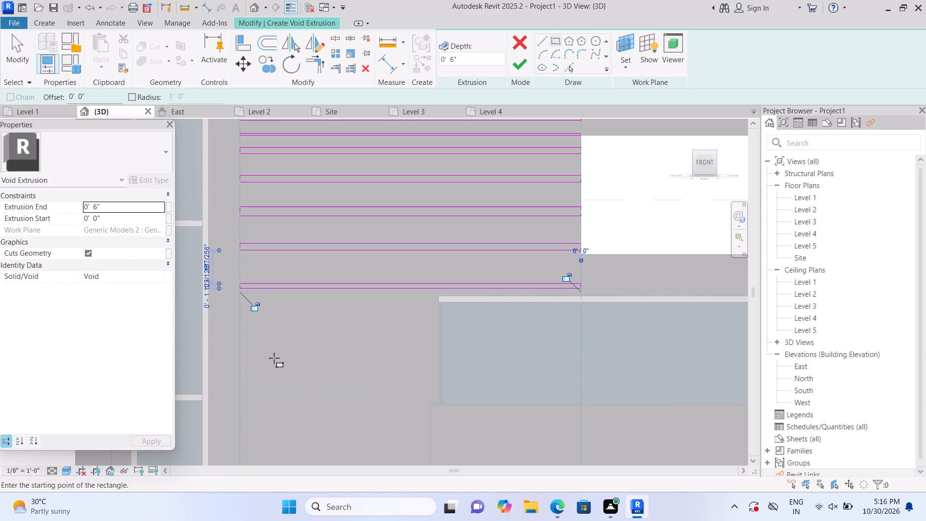
pyautogui.press('Escape')
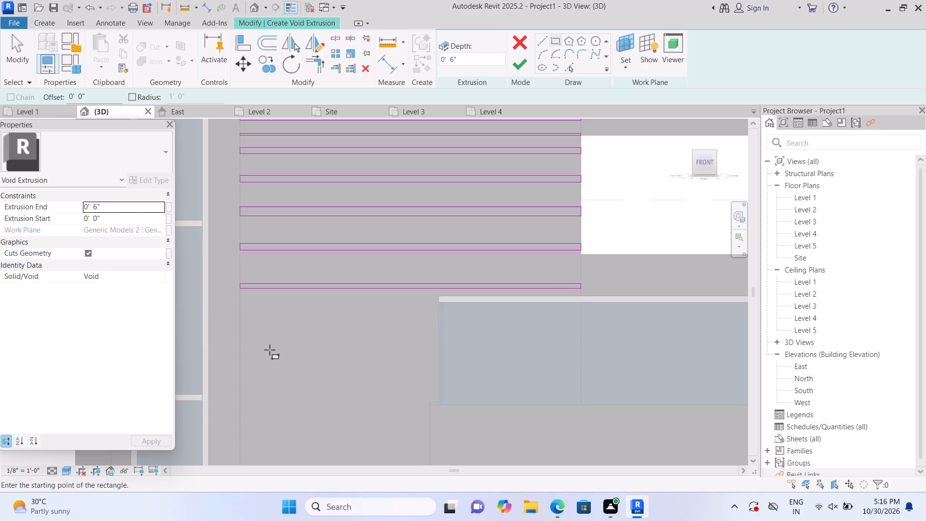
# Sketch two shorter thin rectangles about 6' 9" wide below, one under the other, from the panel's left edge to the balcony glazing's edge.
pyautogui.click(241, 312)
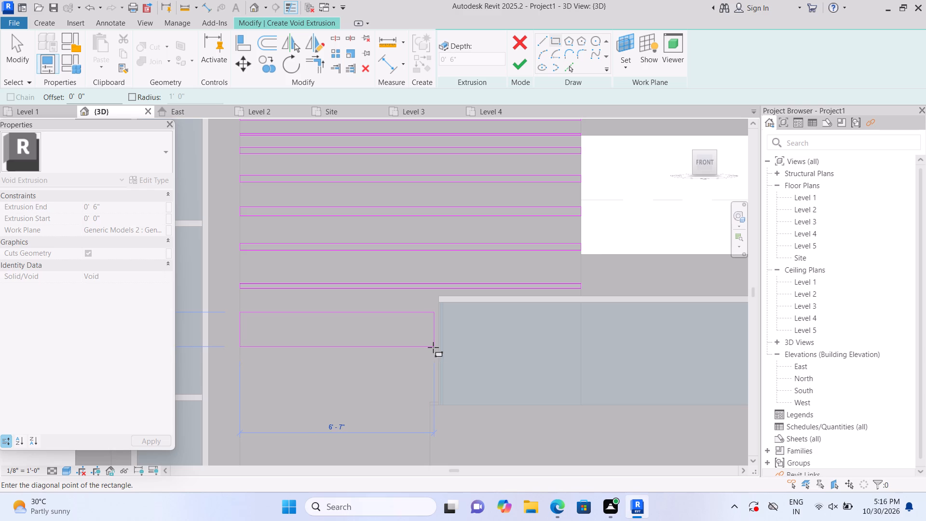
pyautogui.scroll(1, 433, 347)
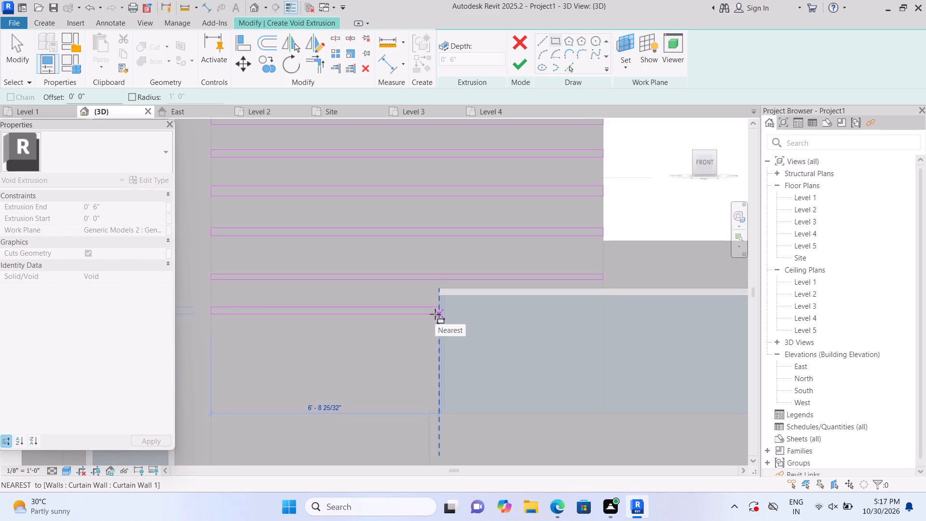
pyautogui.click(435, 314)
pyautogui.press('Escape')
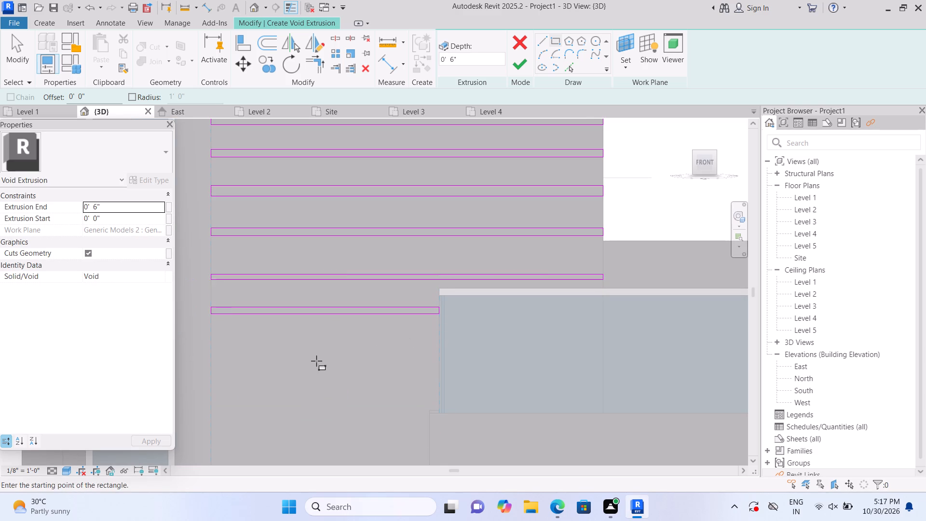
pyautogui.click(211, 339)
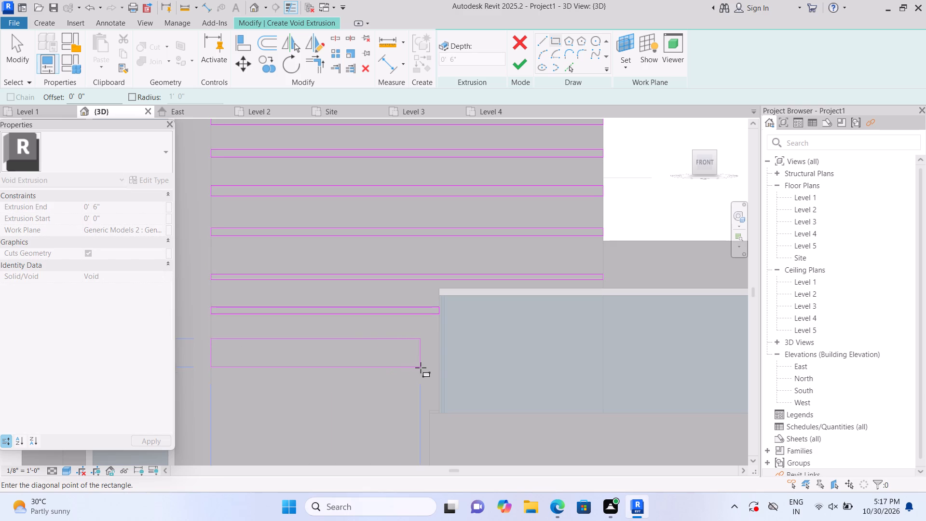
pyautogui.click(439, 347)
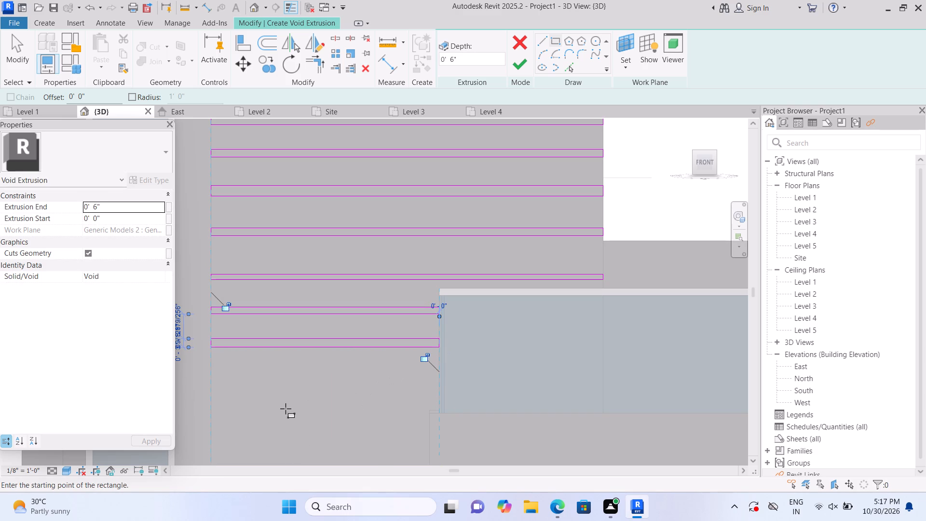
pyautogui.press('Escape')
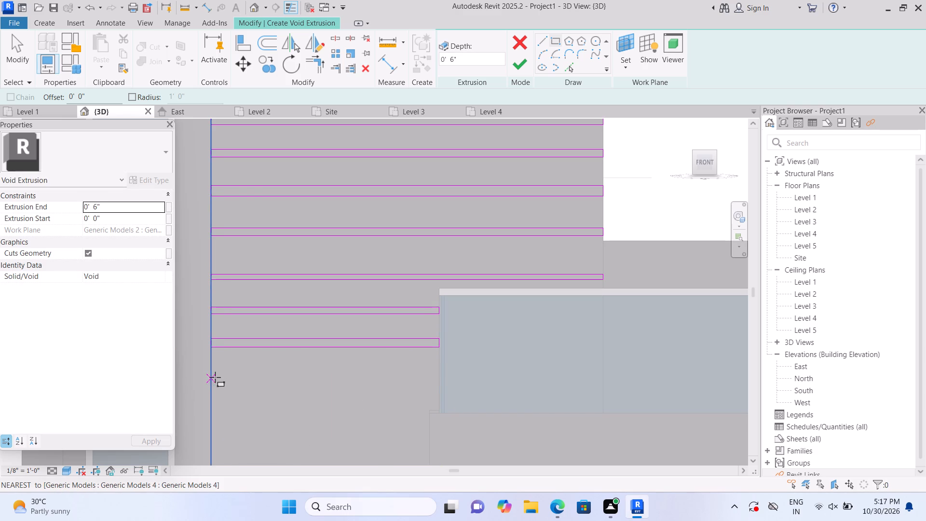
# Sketch a third thin rectangle about 6' 9" wide below the two shorter ones, ending at the balcony glazing's edge.
pyautogui.click(214, 376)
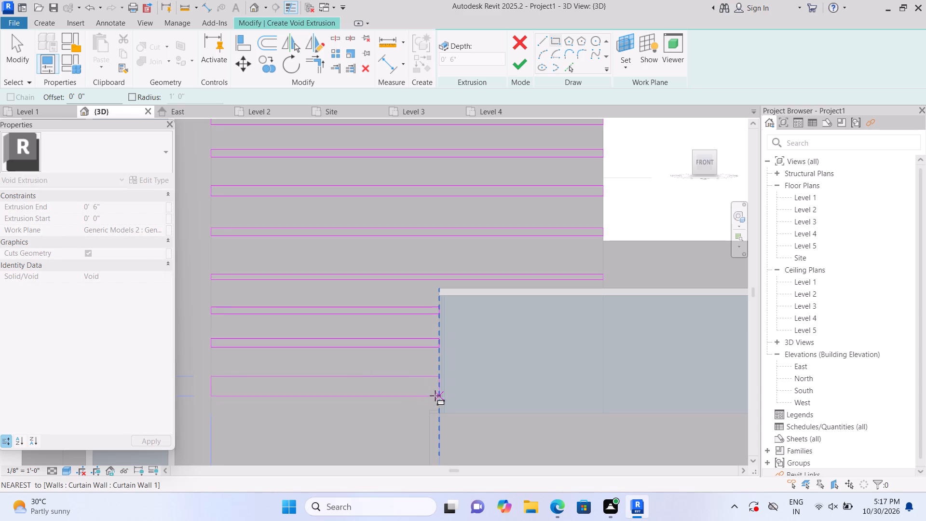
pyautogui.click(435, 384)
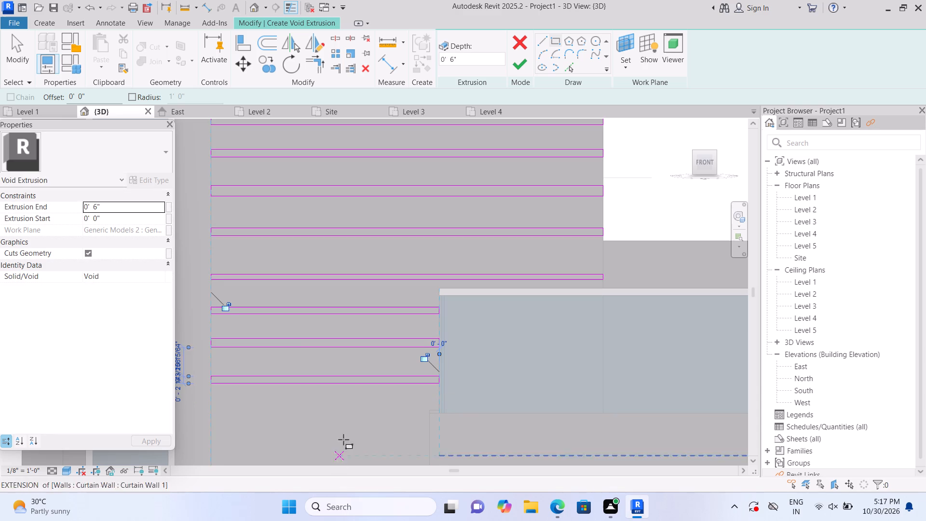
# Sketch two thin rectangles about 6' 5" wide from the panel's left edge to the balcony slab's edge, the upper ending at the slab's top corner.
pyautogui.moveTo(357, 418); pyautogui.dragTo(349, 233, button='middle')
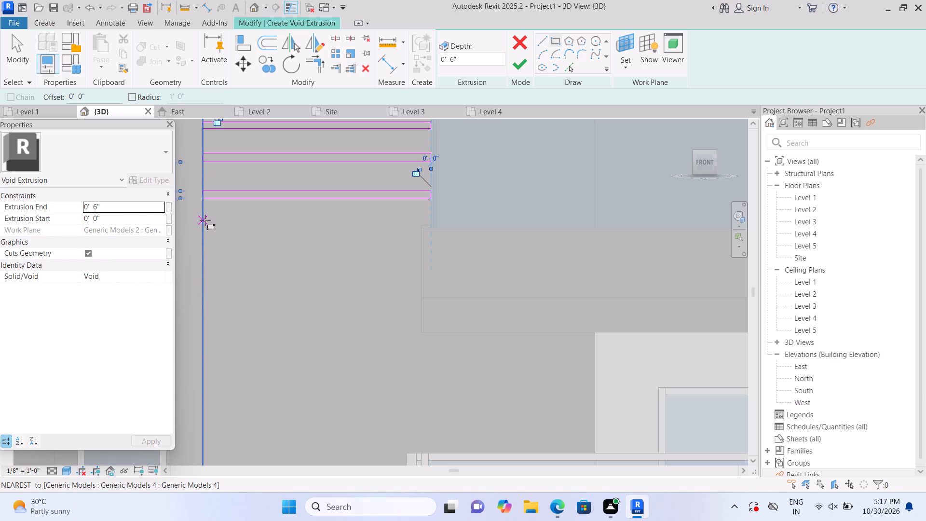
pyautogui.click(205, 220)
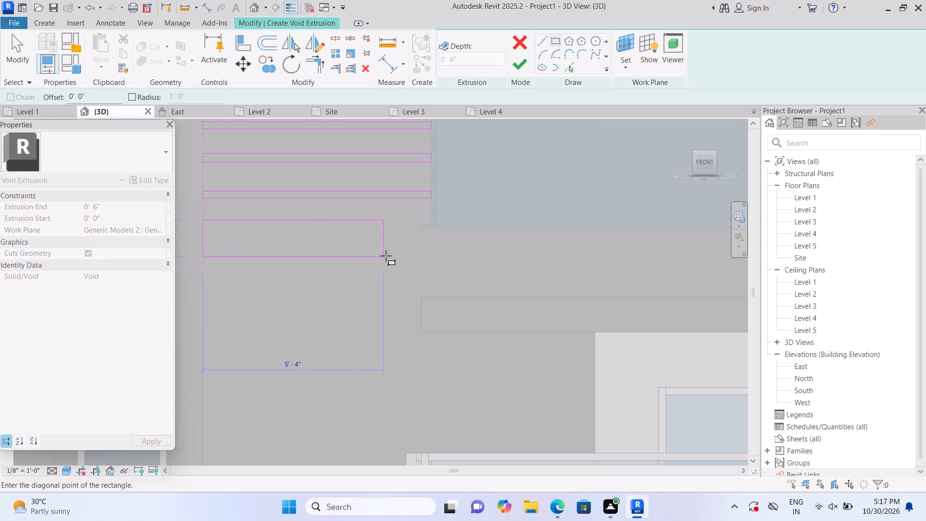
pyautogui.click(421, 229)
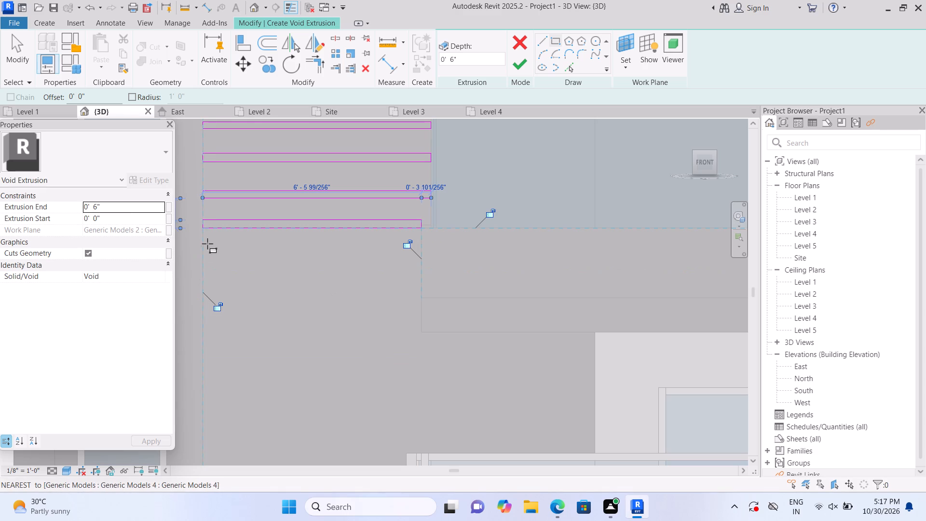
pyautogui.click(204, 251)
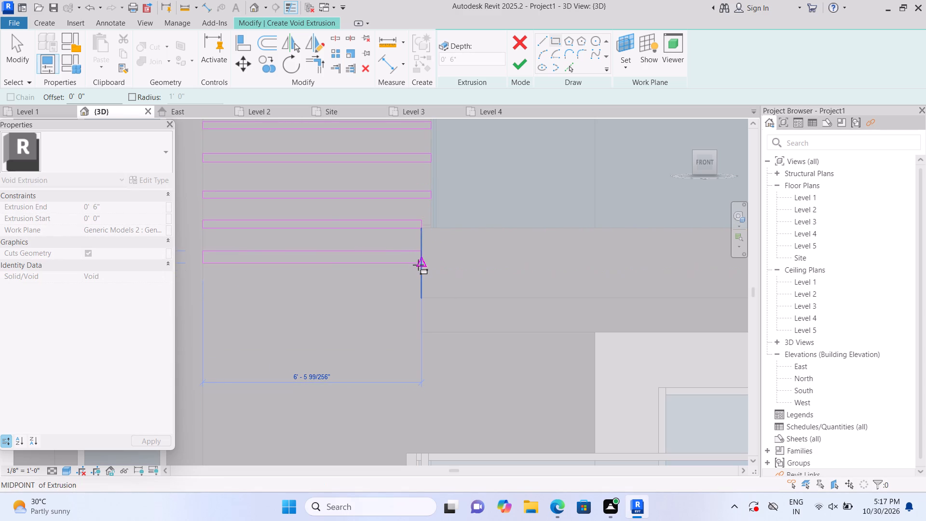
pyautogui.scroll(5, 419, 257)
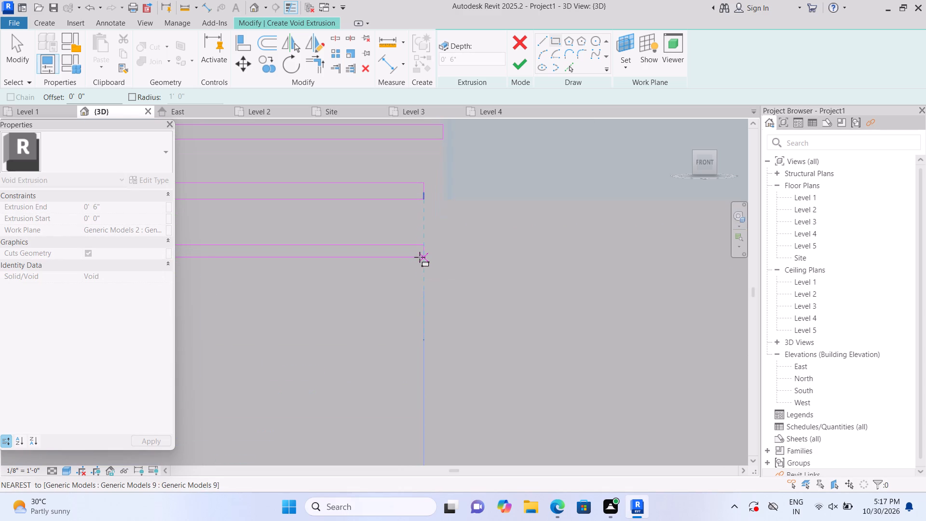
pyautogui.click(420, 252)
pyautogui.scroll(-4, 413, 268)
pyautogui.scroll(-4, 295, 349)
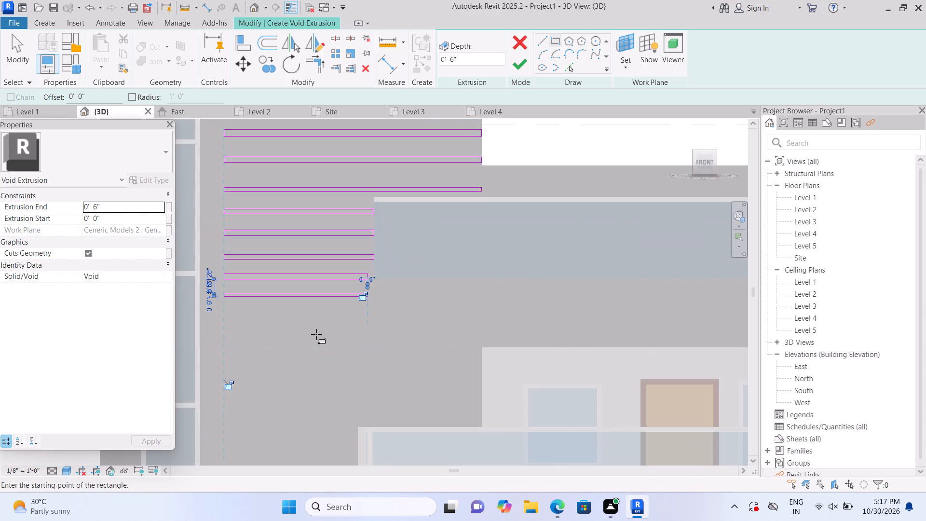
pyautogui.scroll(3, 248, 343)
pyautogui.press('Escape')
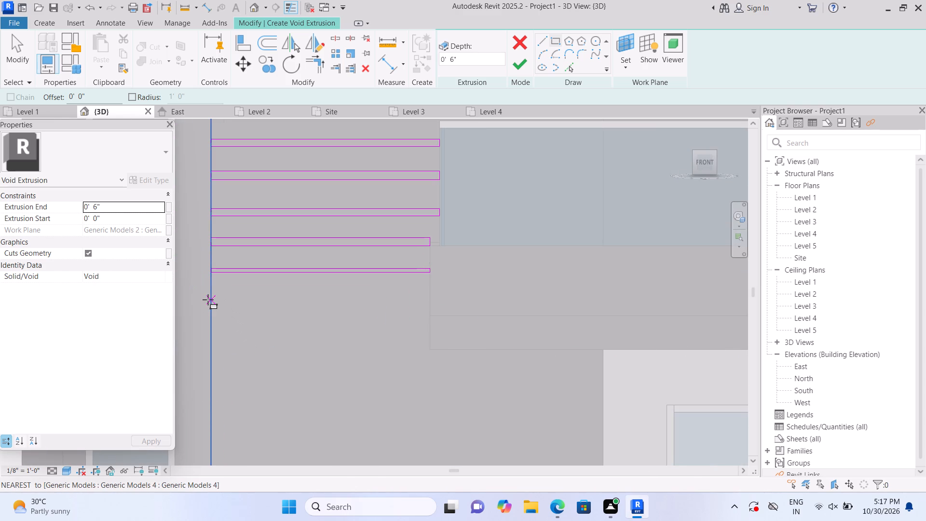
# Sketch two more thin rectangles about 6' 5" wide below, spaced downward beside the balcony slab and ending at its edge.
pyautogui.click(208, 297)
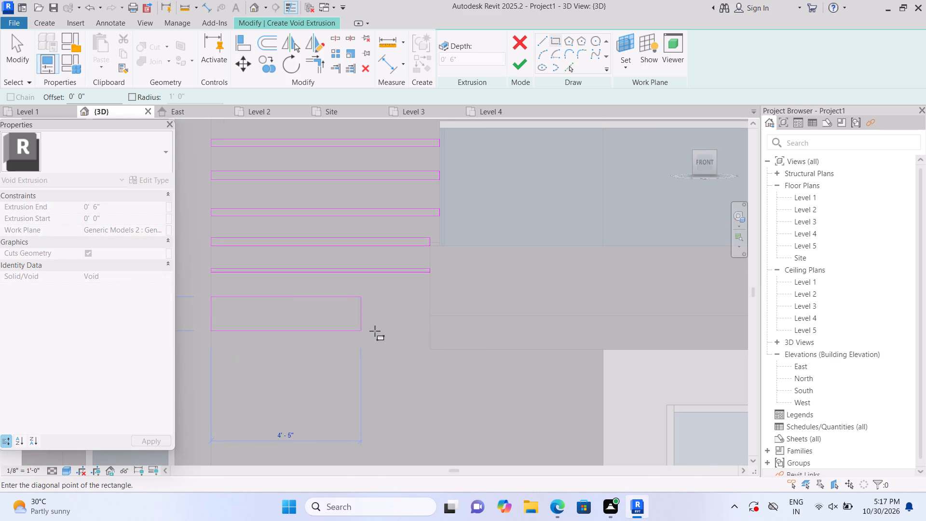
pyautogui.click(427, 304)
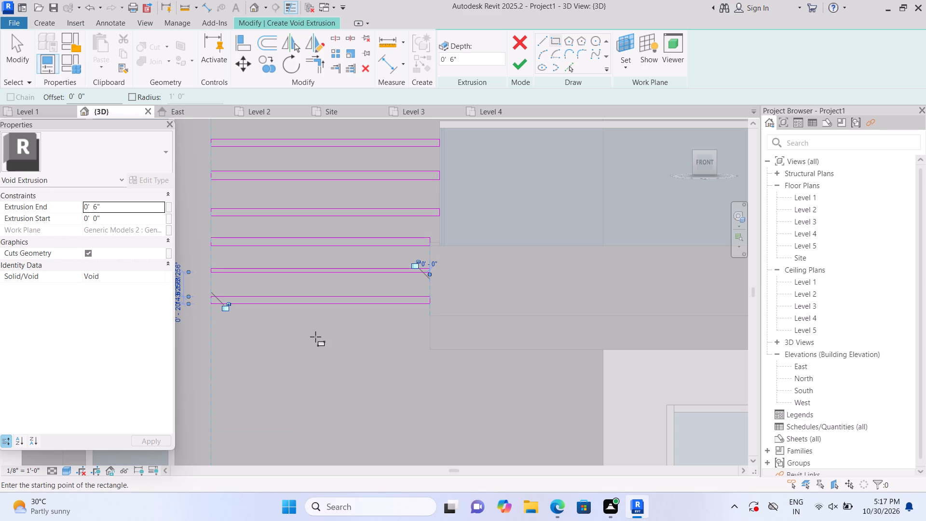
pyautogui.press('Escape')
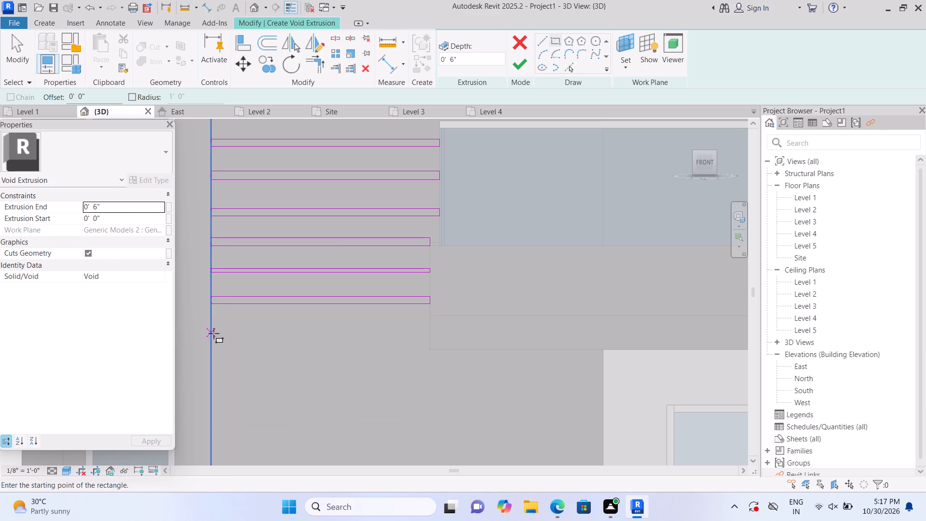
pyautogui.click(211, 329)
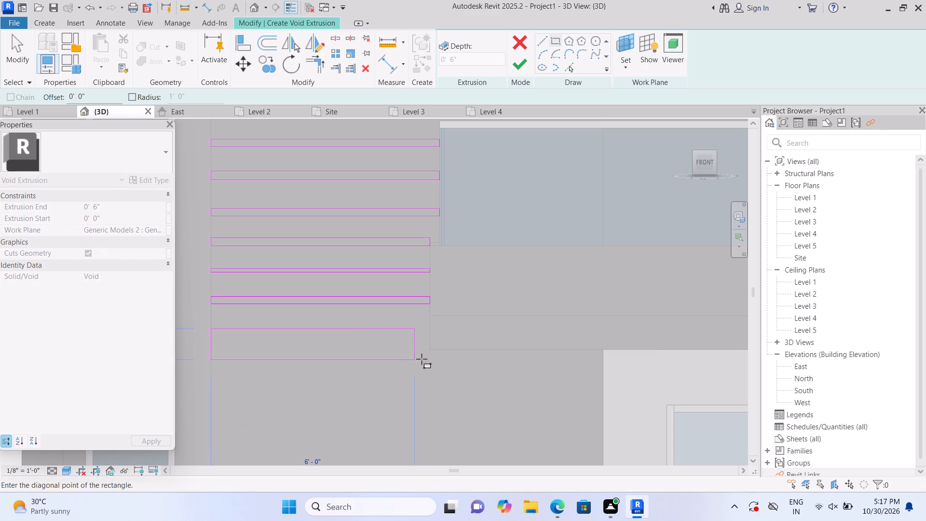
pyautogui.click(428, 336)
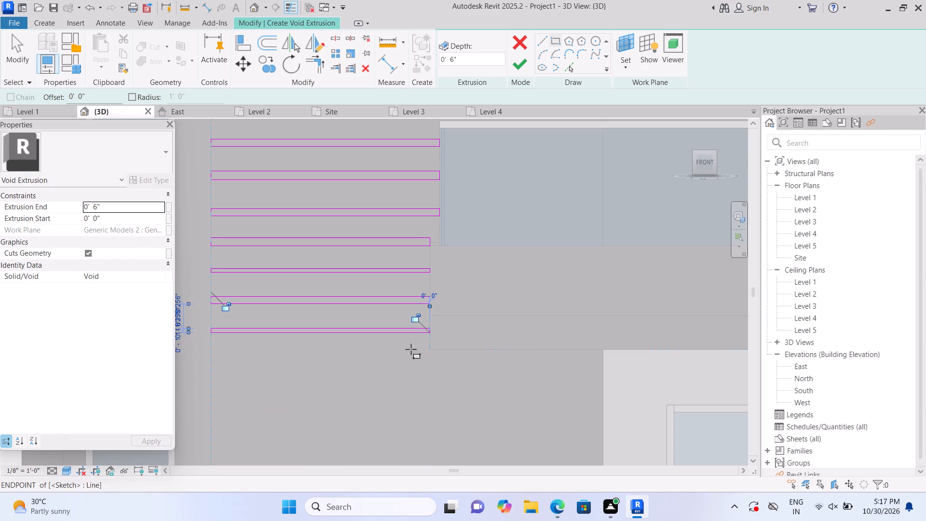
# Sketch two thin rectangles about 11' 7" wide across the full panel below the balcony slab, the lower one at the window's head.
pyautogui.click(215, 362)
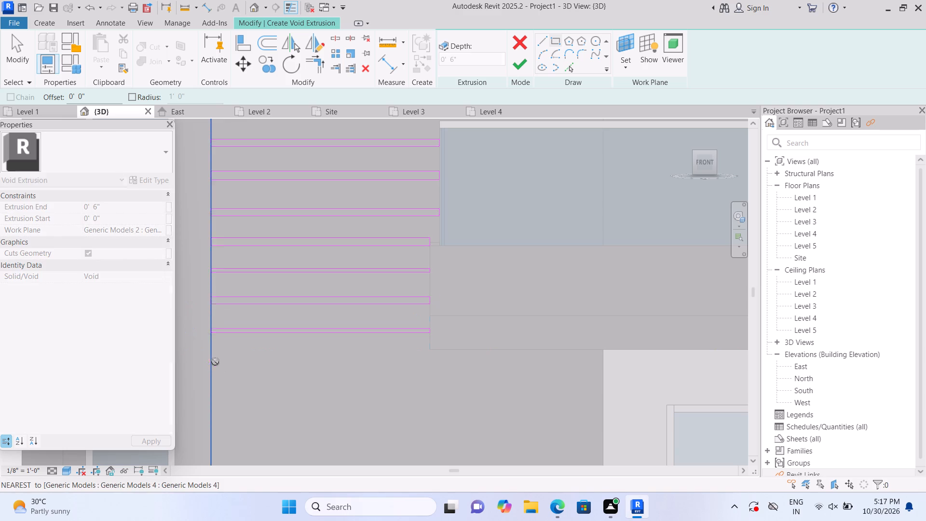
pyautogui.click(600, 370)
pyautogui.scroll(-5, 562, 389)
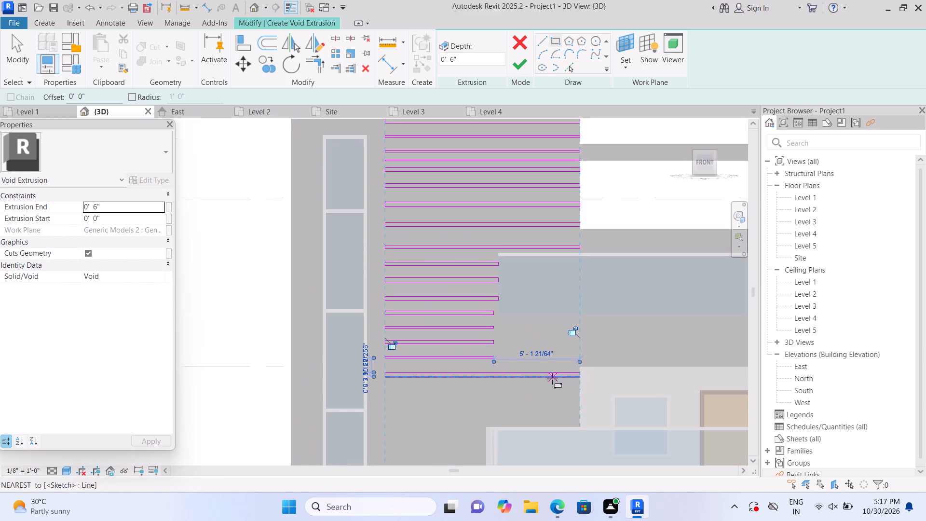
pyautogui.scroll(1, 543, 399)
pyautogui.moveTo(521, 390); pyautogui.dragTo(449, 335, button='middle')
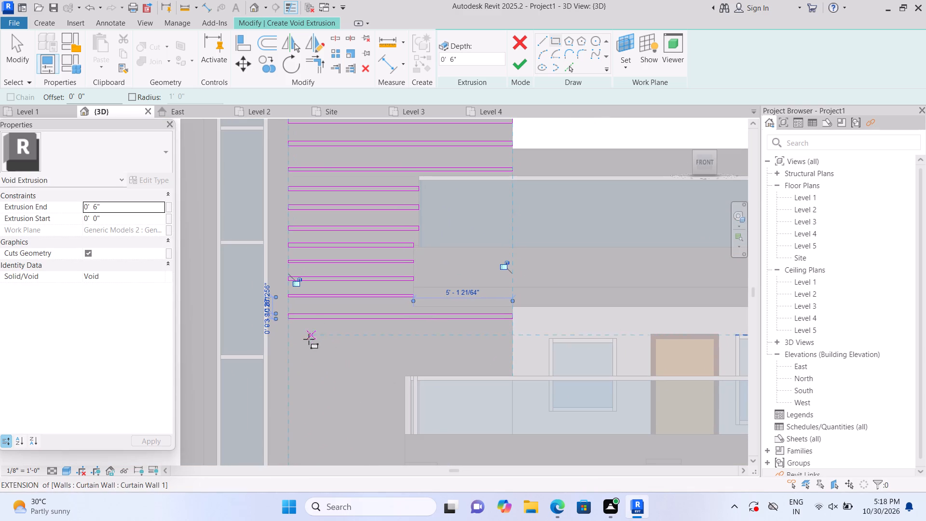
pyautogui.click(292, 339)
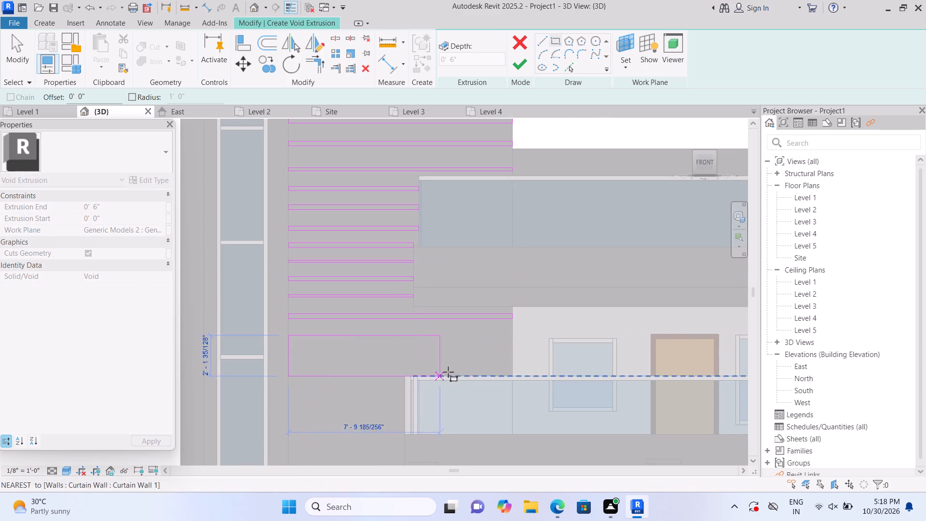
pyautogui.scroll(6, 513, 340)
pyautogui.click(516, 342)
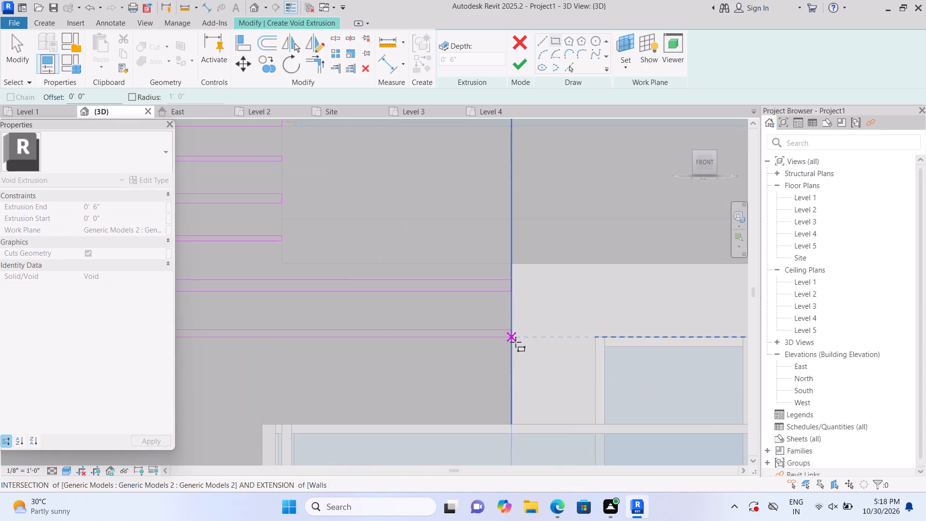
pyautogui.scroll(-3, 437, 371)
pyautogui.press('Escape')
pyautogui.scroll(-3, 257, 393)
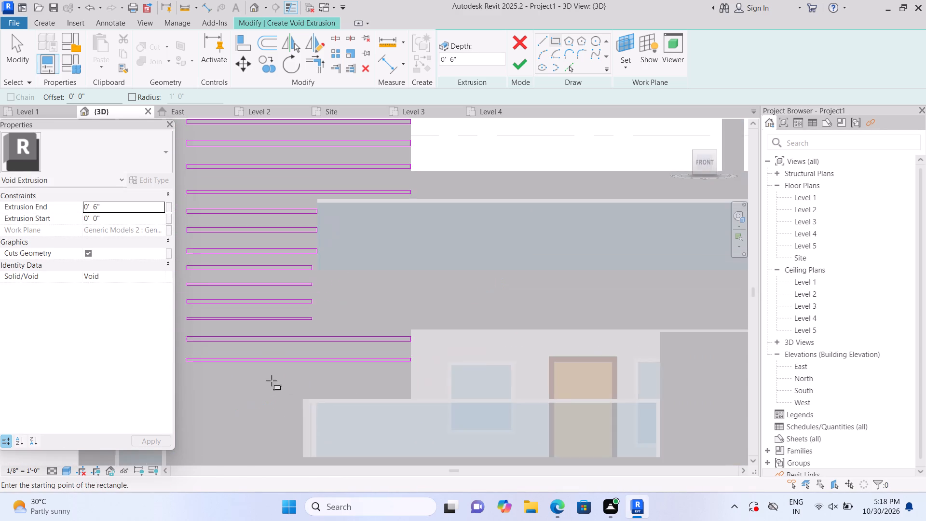
# Sketch another thin rectangle across the full panel width, between the lowest groove and the top of the lower balcony glazing.
pyautogui.moveTo(215, 387); pyautogui.dragTo(236, 370, button='middle')
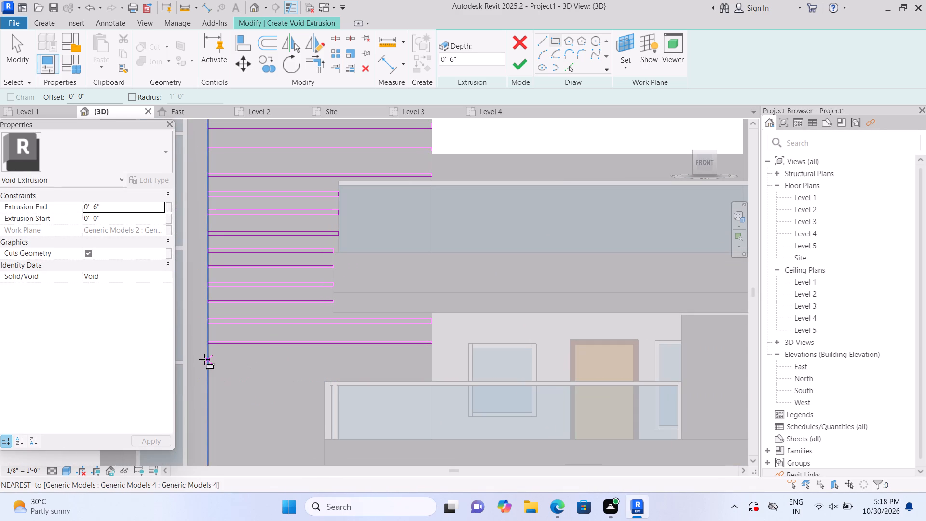
pyautogui.click(204, 359)
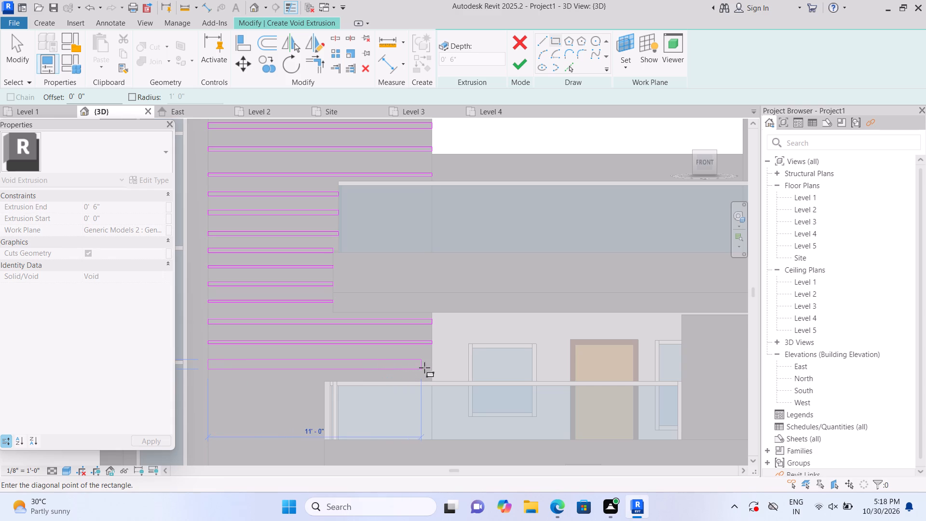
pyautogui.scroll(5, 434, 368)
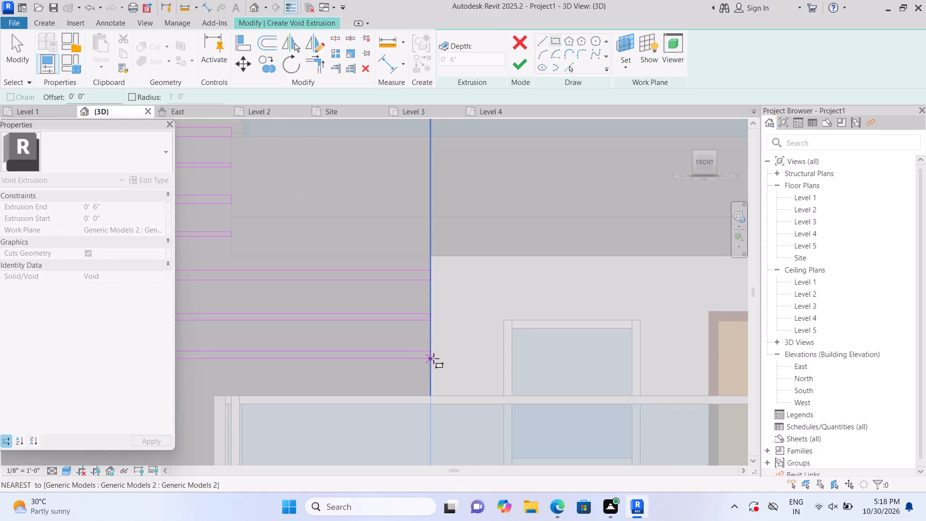
pyautogui.click(434, 358)
pyautogui.scroll(-3, 429, 366)
pyautogui.press('Escape')
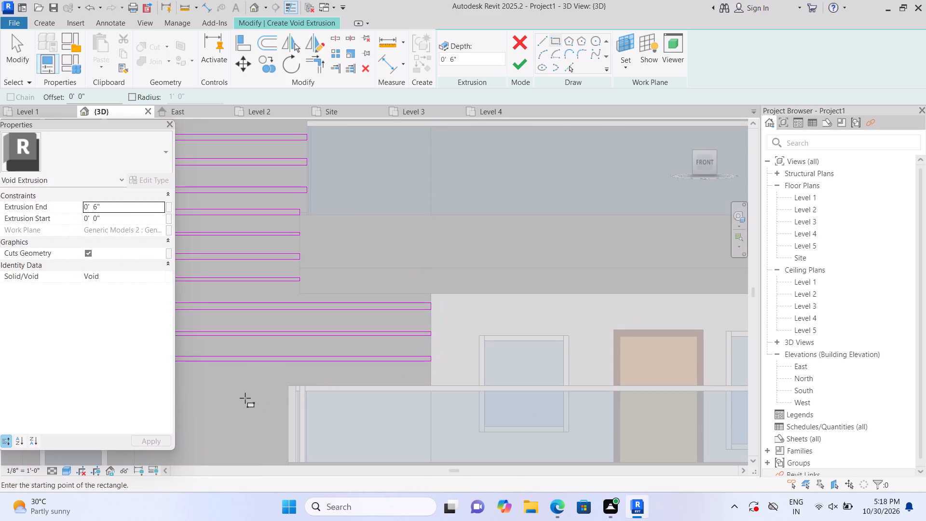
# Sketch three thin rectangles about 6' 0" wide beside the lower balcony glazing, spaced downward from its top edge and ending at its side.
pyautogui.moveTo(314, 374); pyautogui.dragTo(423, 303, button='middle')
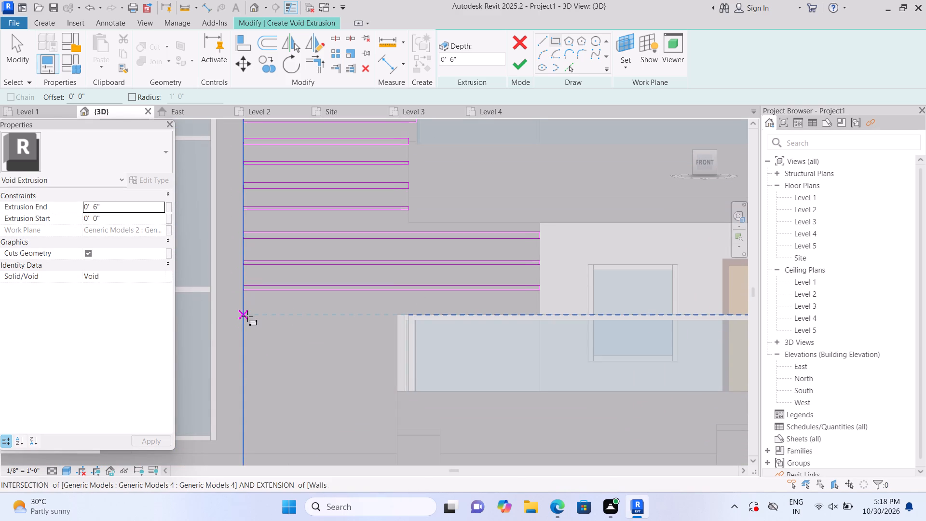
pyautogui.click(247, 316)
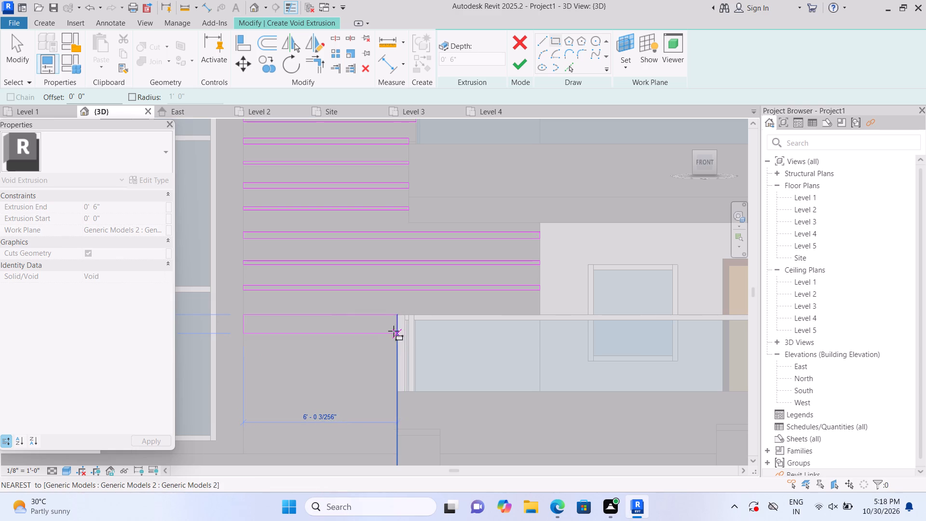
pyautogui.click(396, 321)
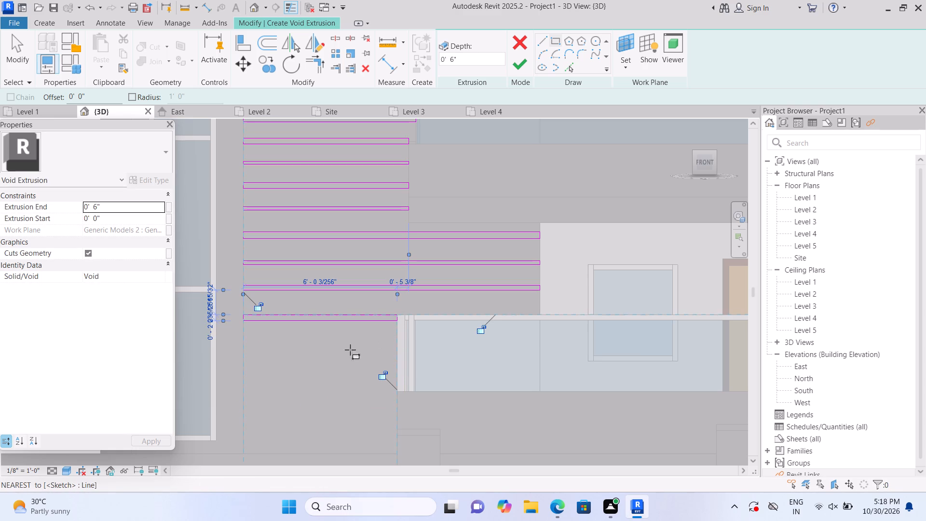
pyautogui.press('Escape')
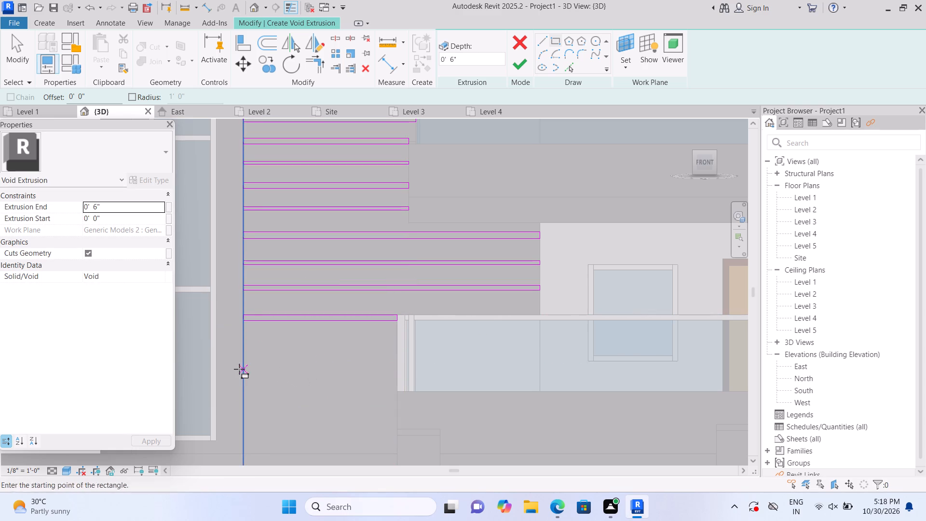
pyautogui.click(244, 344)
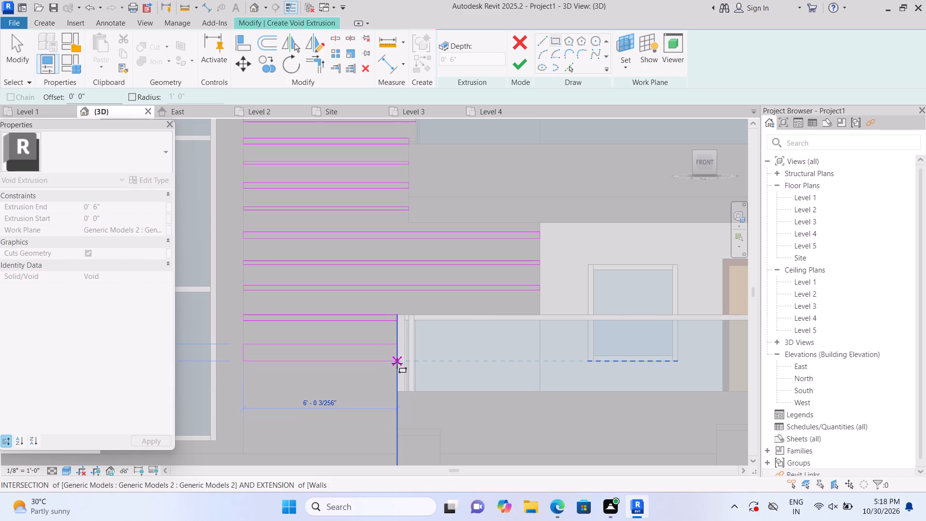
pyautogui.scroll(3, 397, 360)
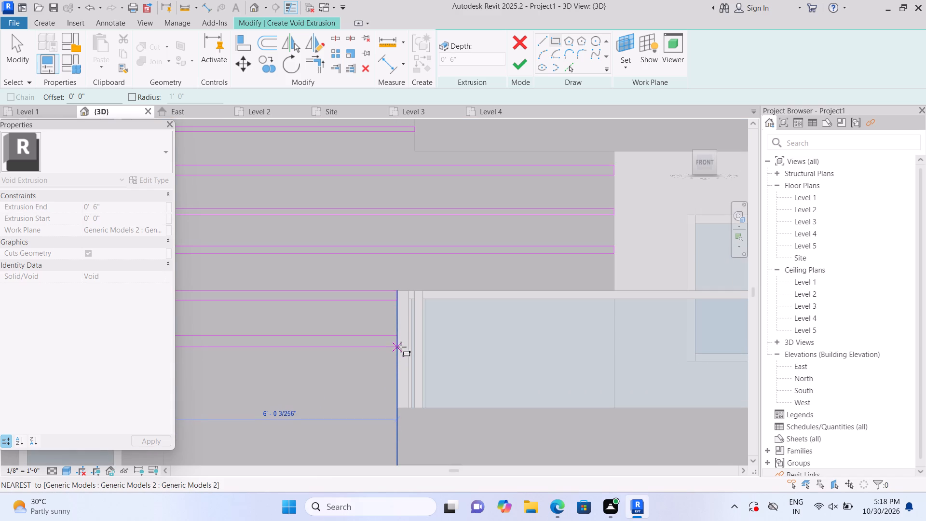
pyautogui.click(401, 344)
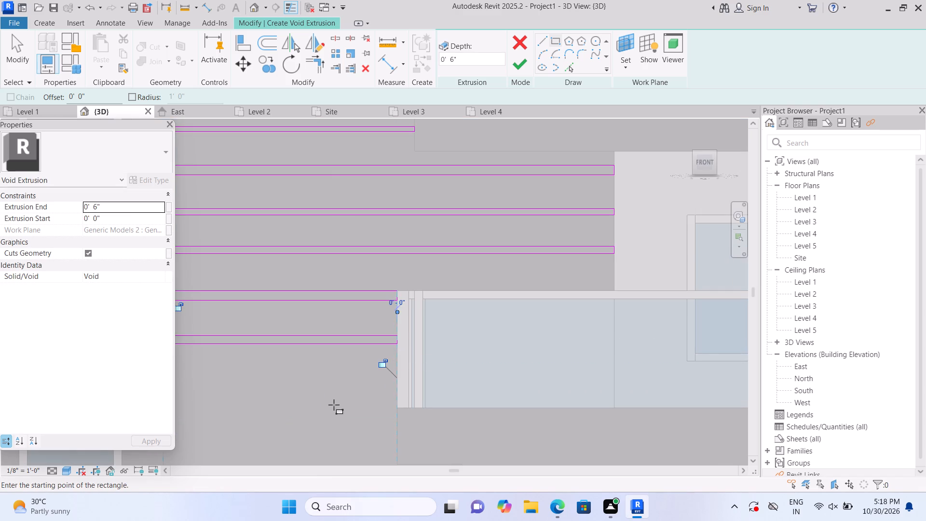
pyautogui.press('Escape')
pyautogui.scroll(-3, 342, 398)
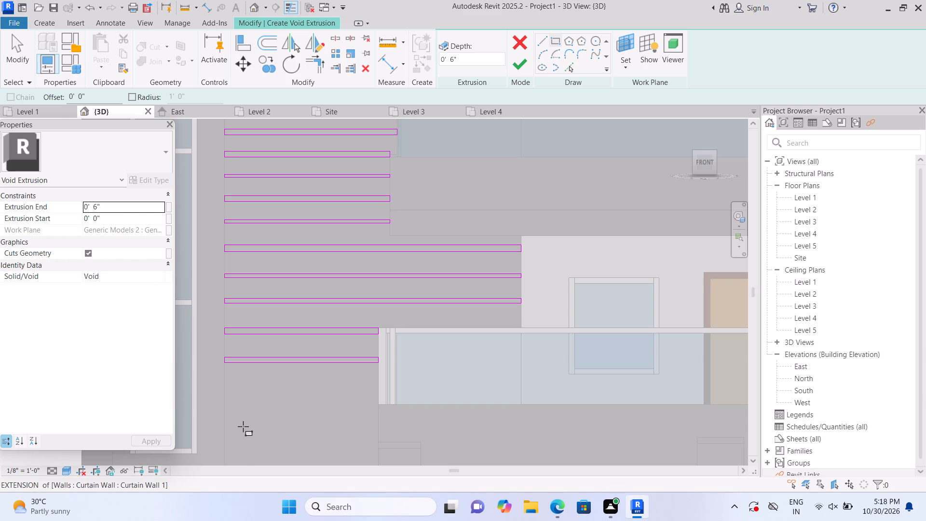
pyautogui.click(223, 384)
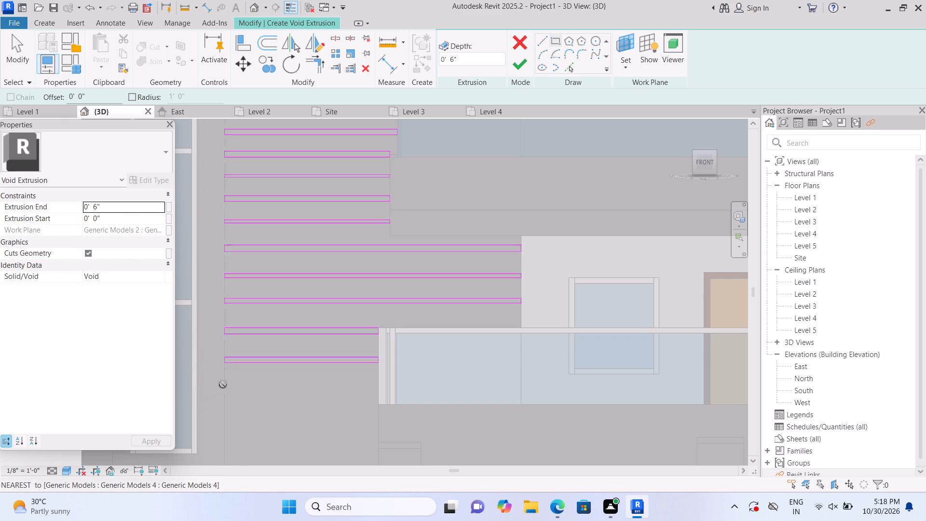
pyautogui.click(376, 390)
pyautogui.press('Escape')
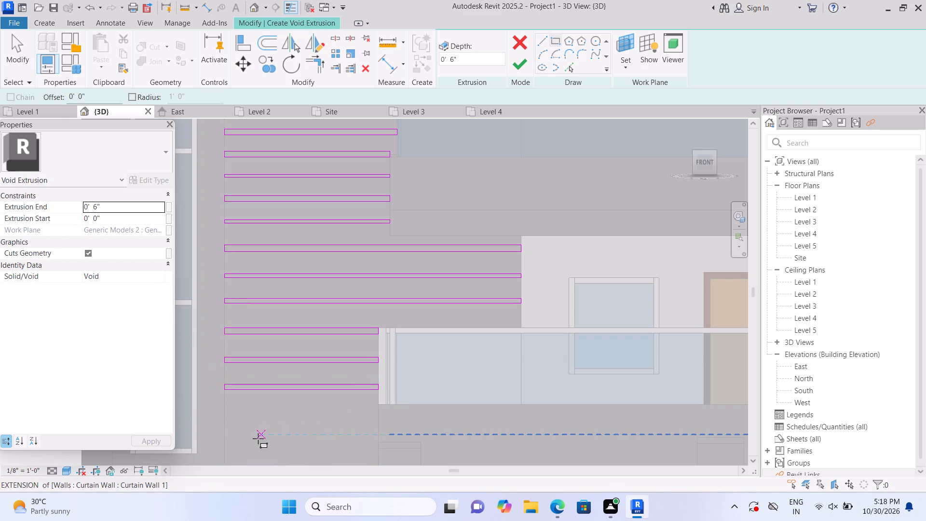
# Sketch two more thin rectangles below the lower balcony glazing, spaced downward beside the balcony slab and ending at its side edge.
pyautogui.click(228, 411)
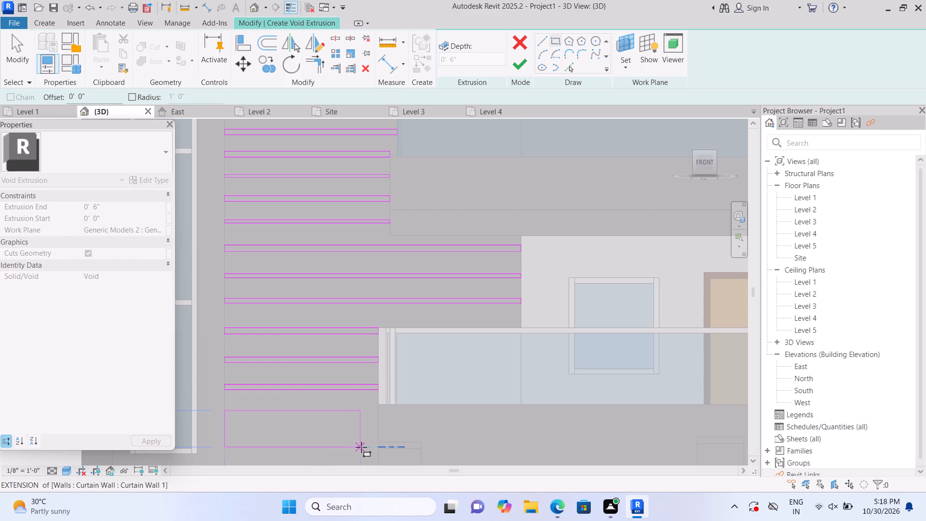
pyautogui.click(380, 417)
pyautogui.press('Escape')
pyautogui.scroll(-3, 272, 454)
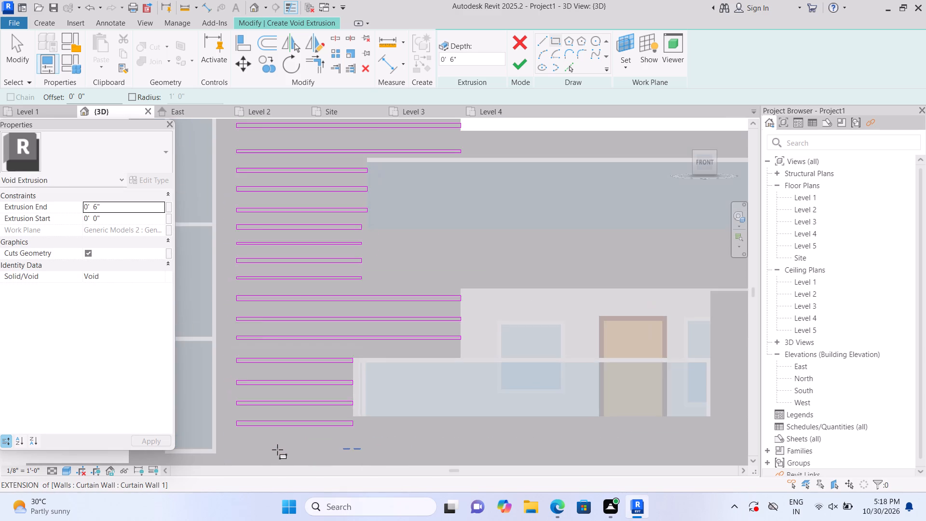
pyautogui.moveTo(277, 450); pyautogui.dragTo(275, 240, button='middle')
pyautogui.scroll(1, 259, 236)
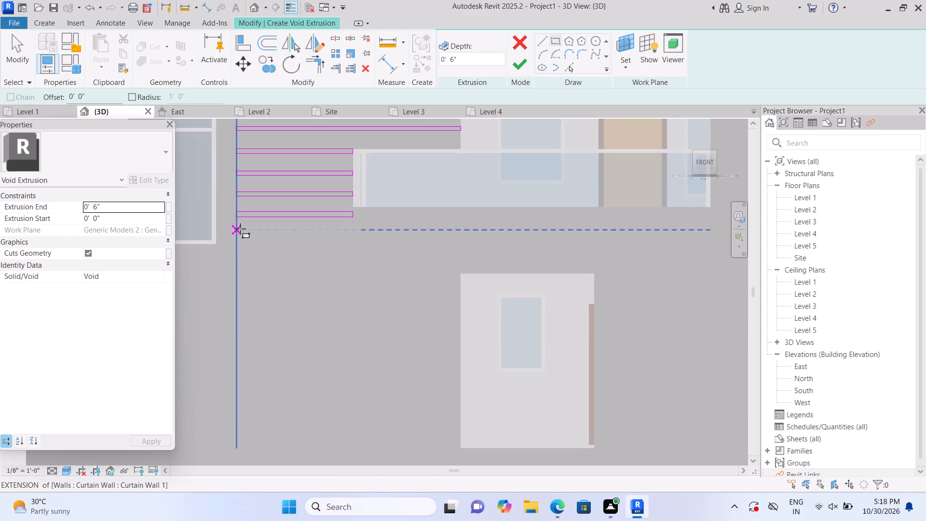
pyautogui.click(241, 229)
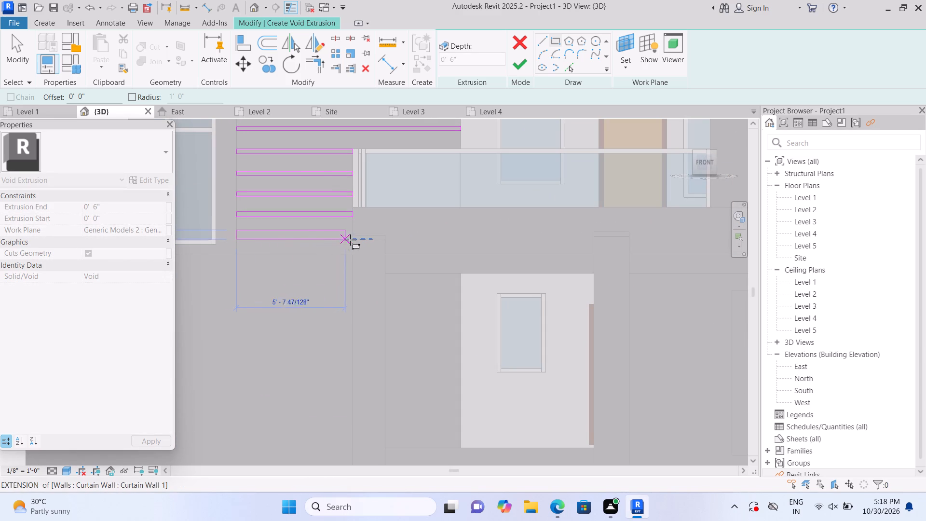
pyautogui.click(352, 236)
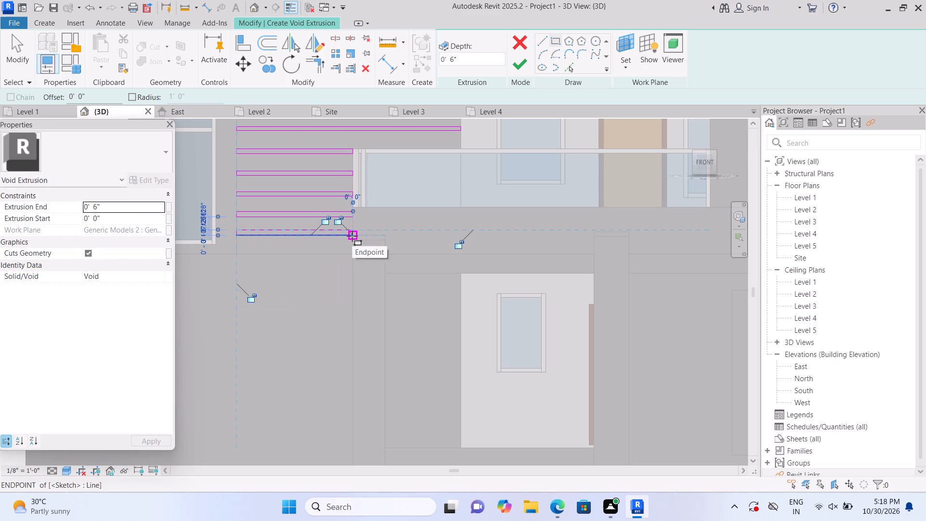
pyautogui.press('Escape')
pyautogui.scroll(-7, 346, 242)
pyautogui.middleClick(337, 328)
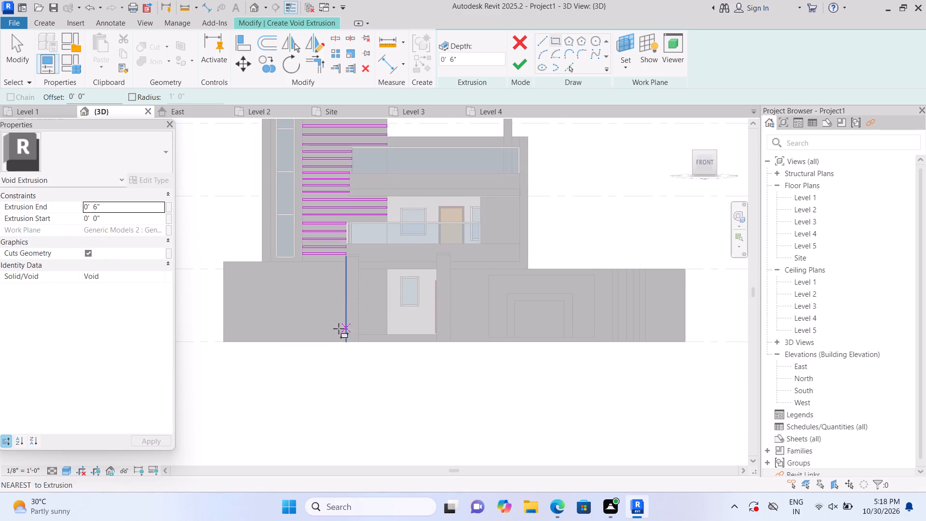
# Finish the groove sketch and set the void extrusion's end to 3".
pyautogui.click(524, 67)
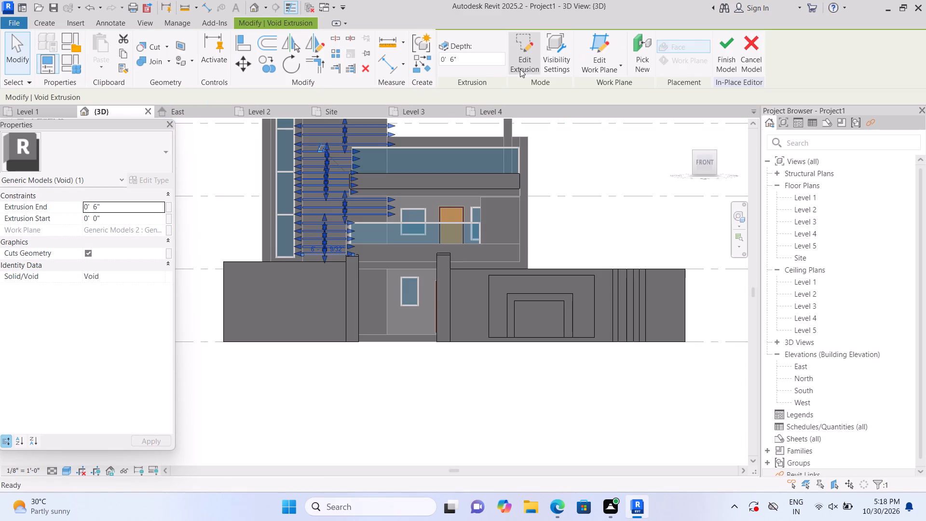
pyautogui.click(147, 202)
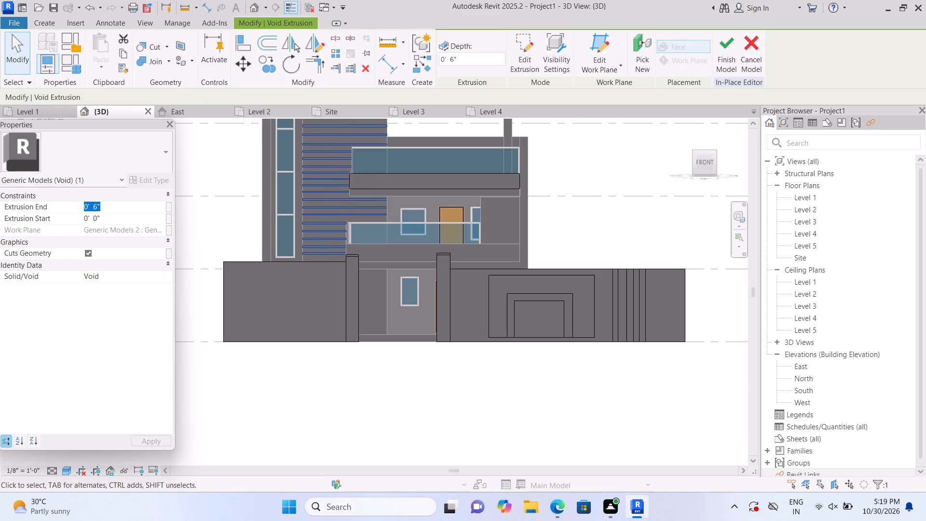
pyautogui.press('BackSpace')
pyautogui.write('3"')
pyautogui.press('Return')
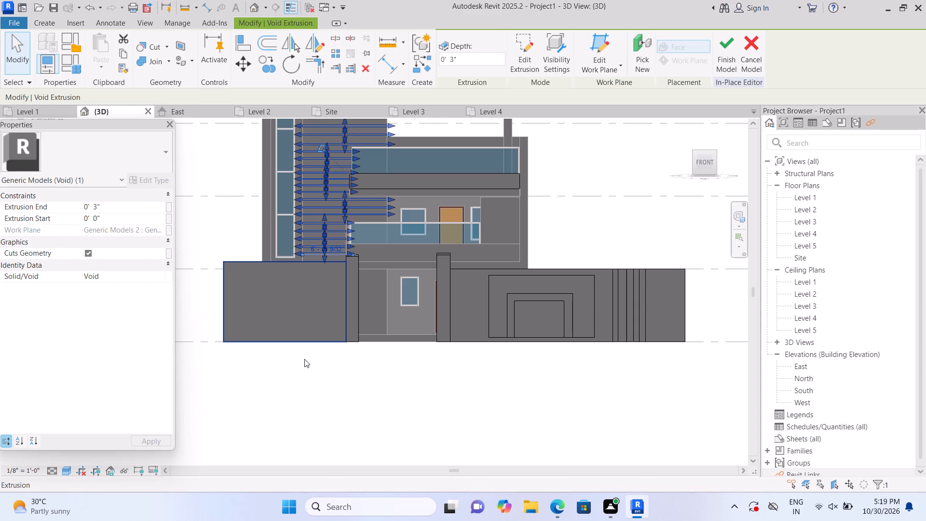
pyautogui.click(304, 382)
pyautogui.moveTo(304, 383); pyautogui.dragTo(295, 439, button='middle')
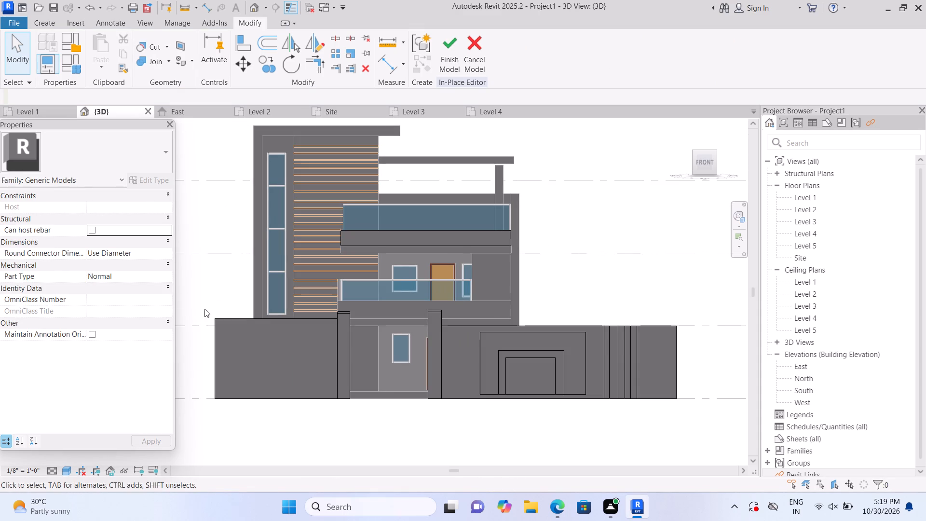
# Examine the groove voids on the tall front wall panel from an angled 3D view.
pyautogui.click(339, 280)
pyautogui.click(328, 434)
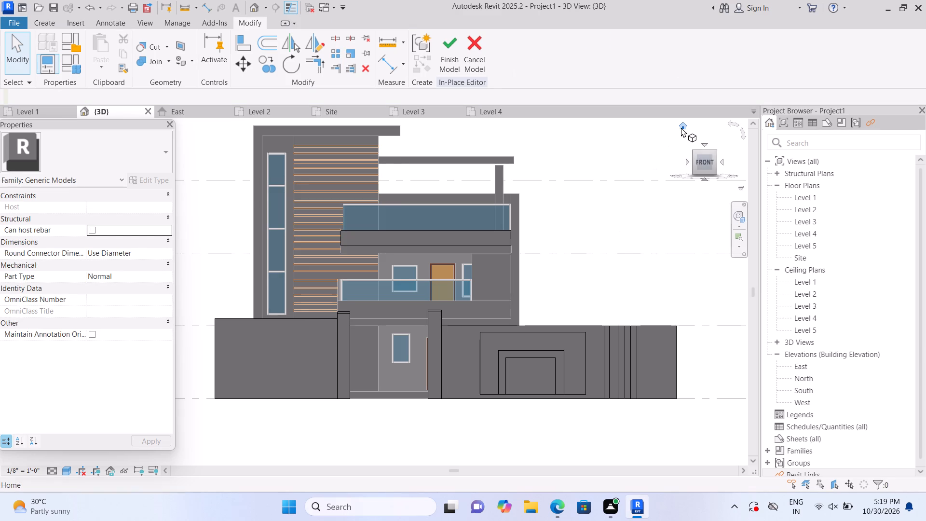
pyautogui.click(682, 125)
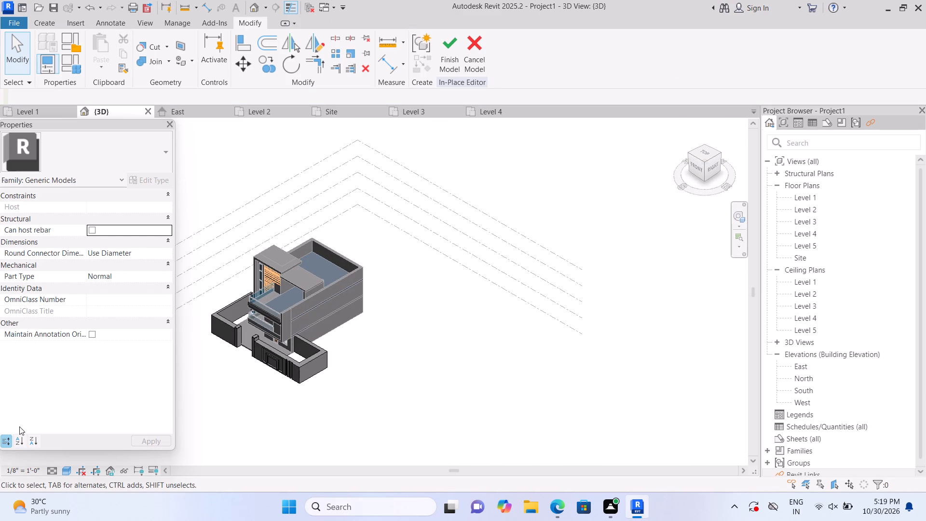
pyautogui.scroll(3, 210, 296)
pyautogui.scroll(2, 325, 264)
pyautogui.scroll(2, 280, 286)
pyautogui.scroll(2, 216, 293)
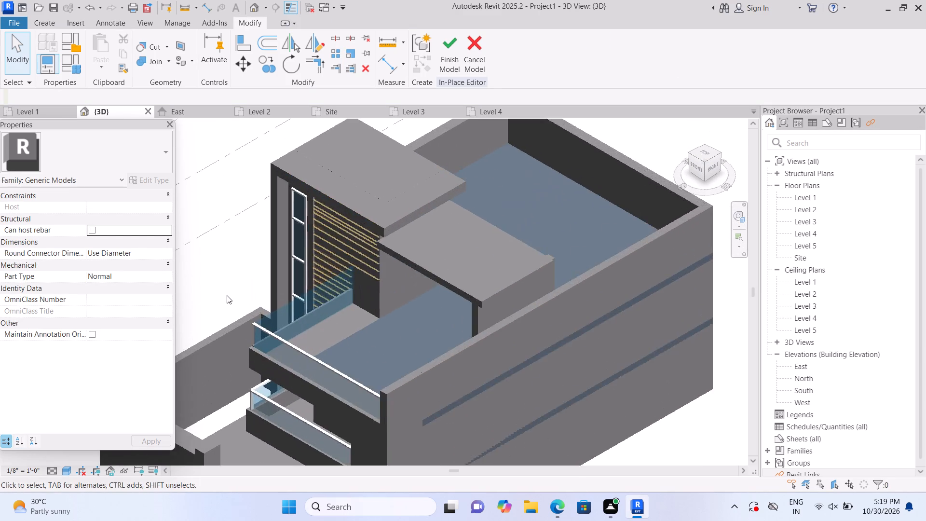
pyautogui.scroll(4, 227, 295)
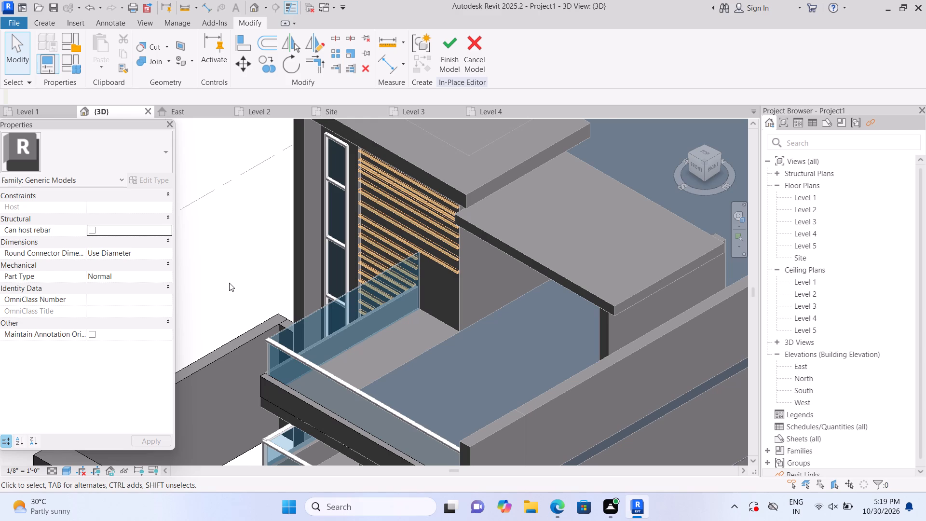
pyautogui.scroll(2, 229, 283)
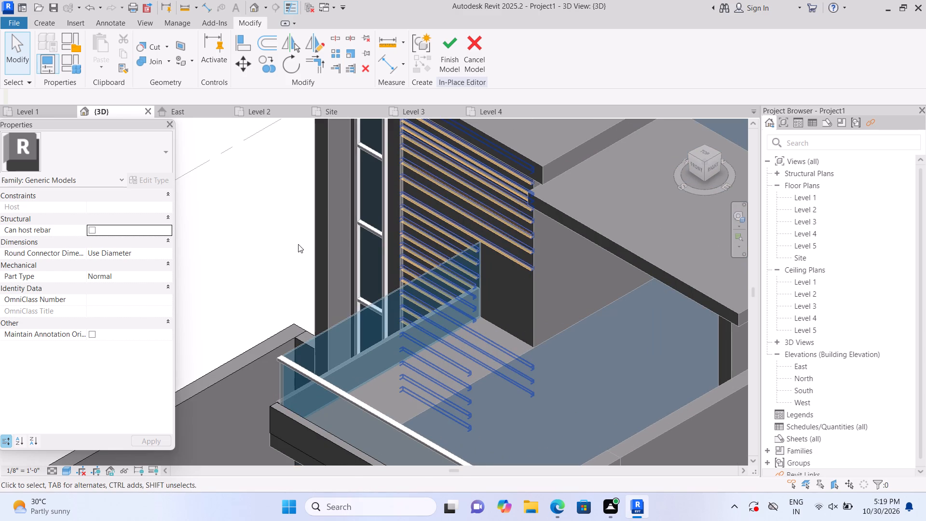
pyautogui.keyDown('shift'); pyautogui.moveTo(203, 245); pyautogui.dragTo(254, 279, button='middle'); pyautogui.keyUp('shift')
pyautogui.moveTo(312, 357); pyautogui.dragTo(288, 155, button='middle')
pyautogui.moveTo(286, 147); pyautogui.dragTo(285, 141, button='middle')
pyautogui.moveTo(290, 229); pyautogui.dragTo(281, 177, button='middle')
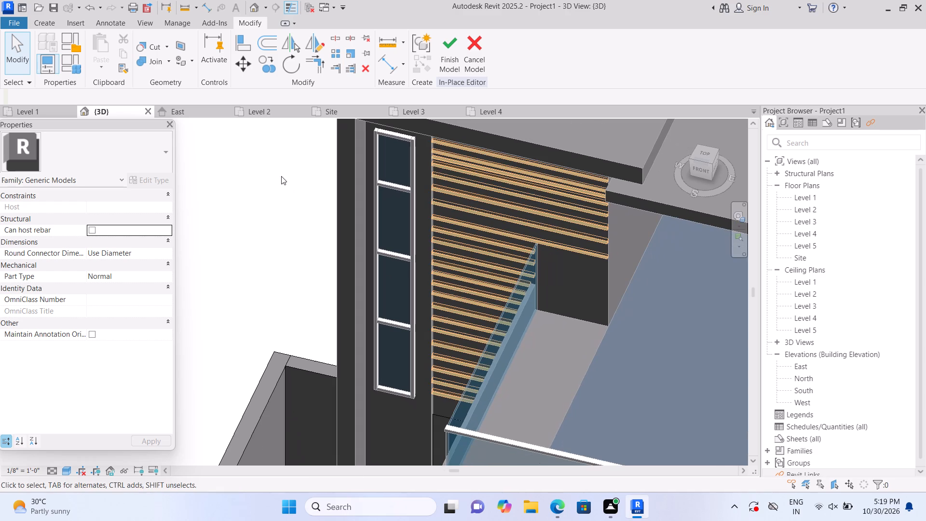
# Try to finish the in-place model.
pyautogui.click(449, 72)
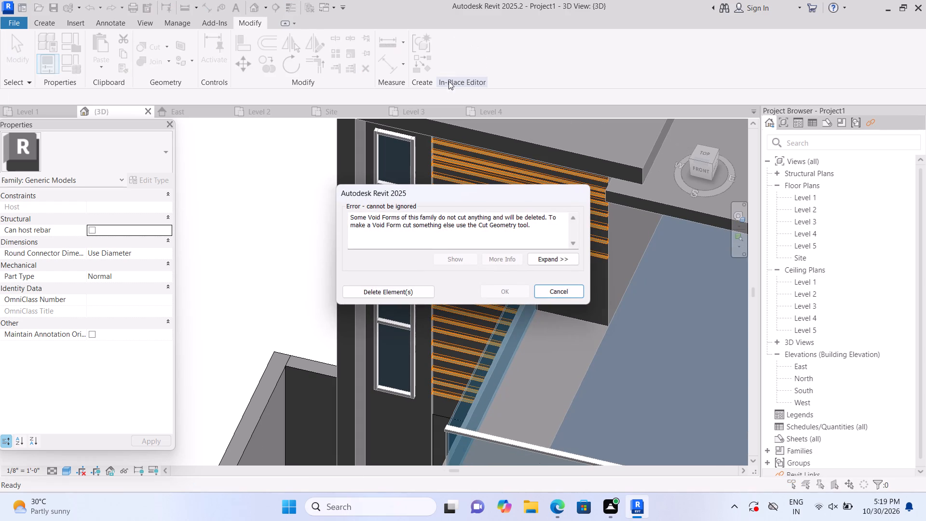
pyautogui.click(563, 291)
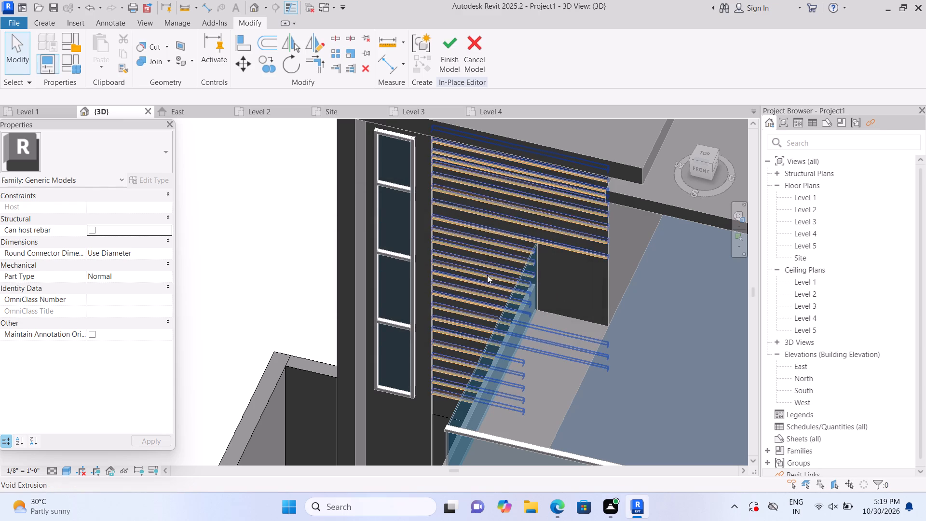
# Adjust the outer ends of the full-width grooves directly above and below the shorter ones, using the void extrusion's shape handles.
pyautogui.click(487, 275)
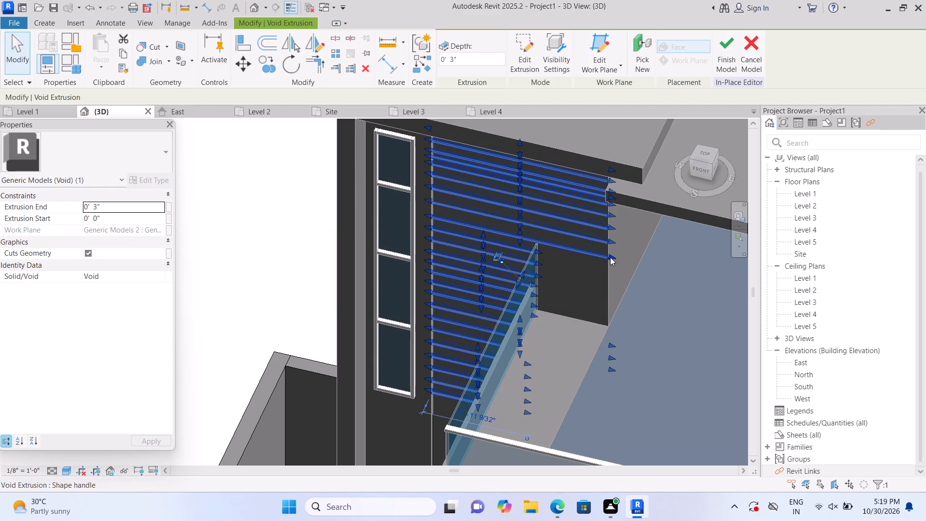
pyautogui.click(612, 256)
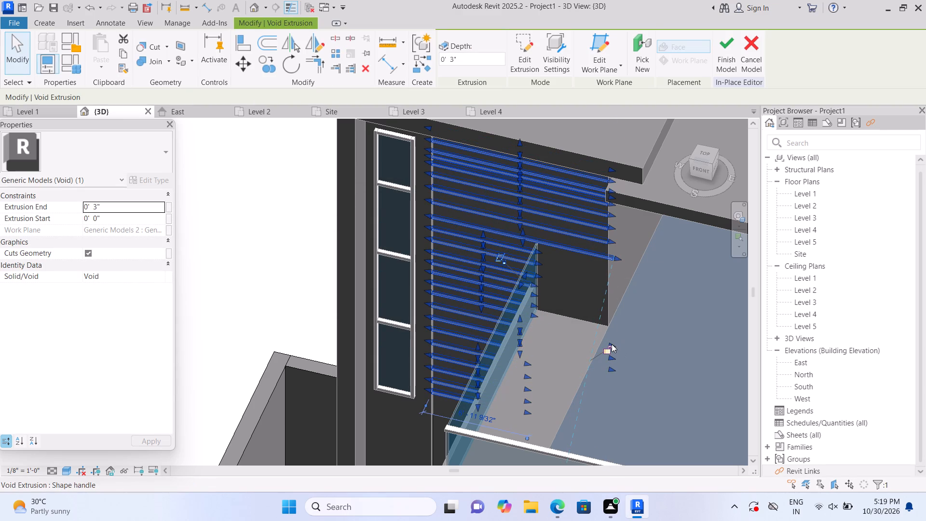
pyautogui.moveTo(612, 344); pyautogui.dragTo(580, 337)
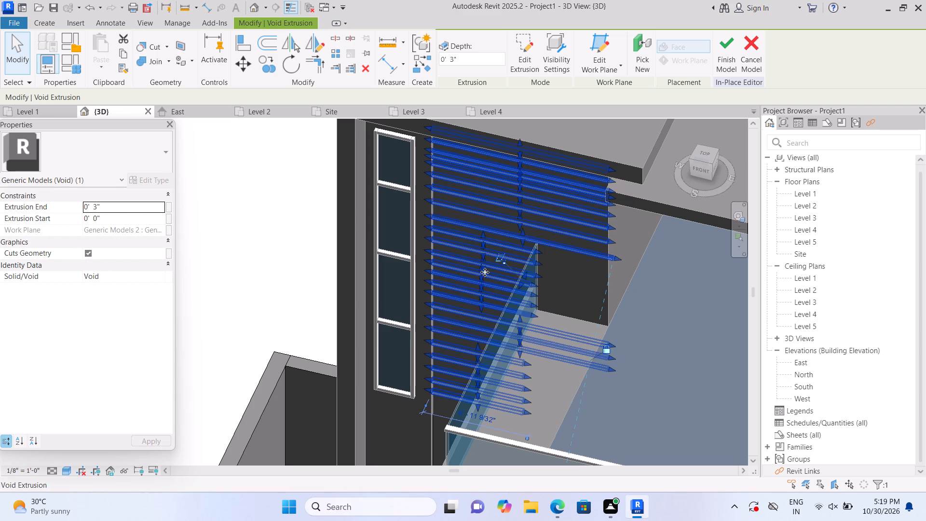
# Pull back the outer ends of the three grooves beside the upper balcony glazing to roughly line up with the slab-side grooves.
pyautogui.keyDown('shift'); pyautogui.moveTo(389, 274); pyautogui.dragTo(439, 297, button='middle'); pyautogui.keyUp('shift')
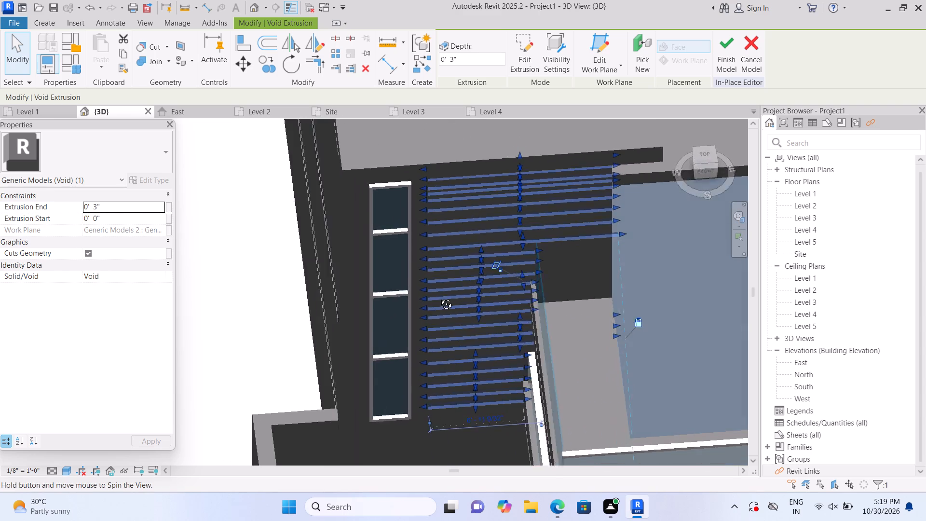
pyautogui.keyDown('shift'); pyautogui.moveTo(439, 297); pyautogui.dragTo(465, 290, button='middle'); pyautogui.keyUp('shift')
pyautogui.scroll(8, 481, 303)
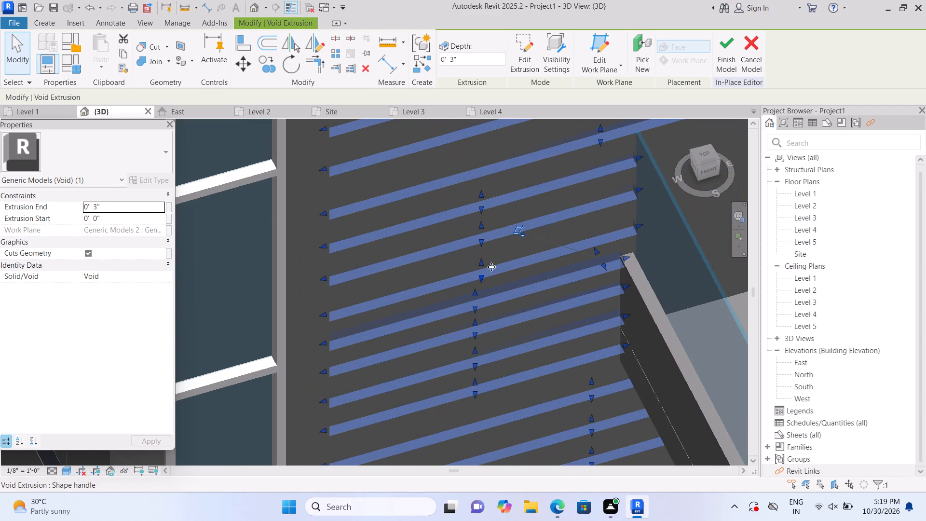
pyautogui.click(568, 183)
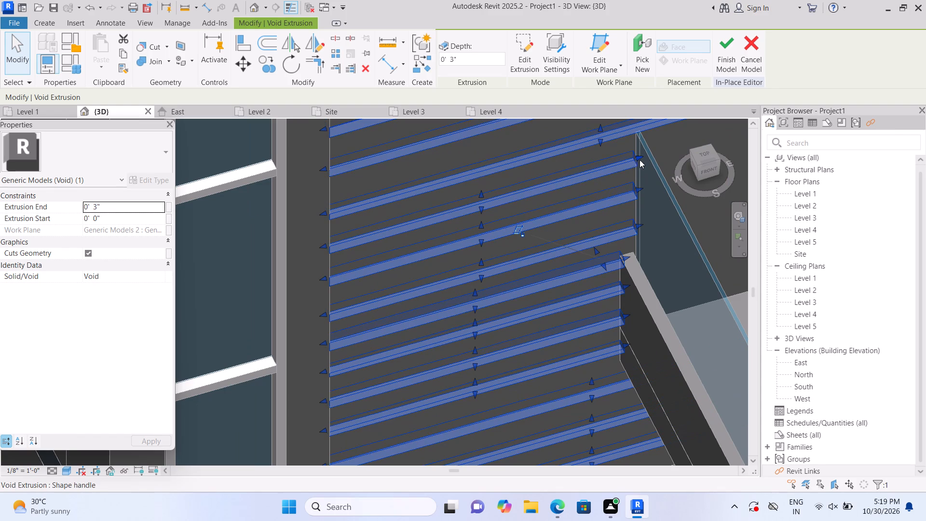
pyautogui.moveTo(637, 155); pyautogui.dragTo(629, 158)
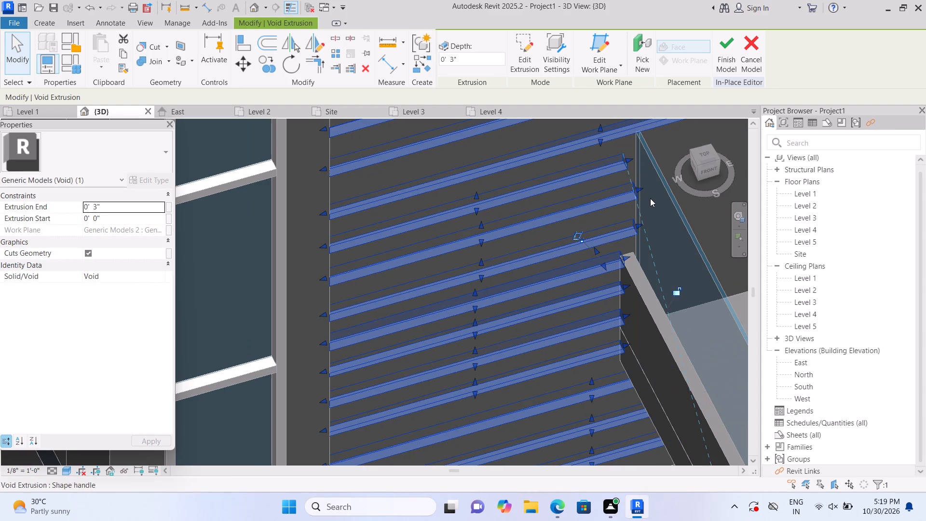
pyautogui.moveTo(640, 189); pyautogui.dragTo(628, 195)
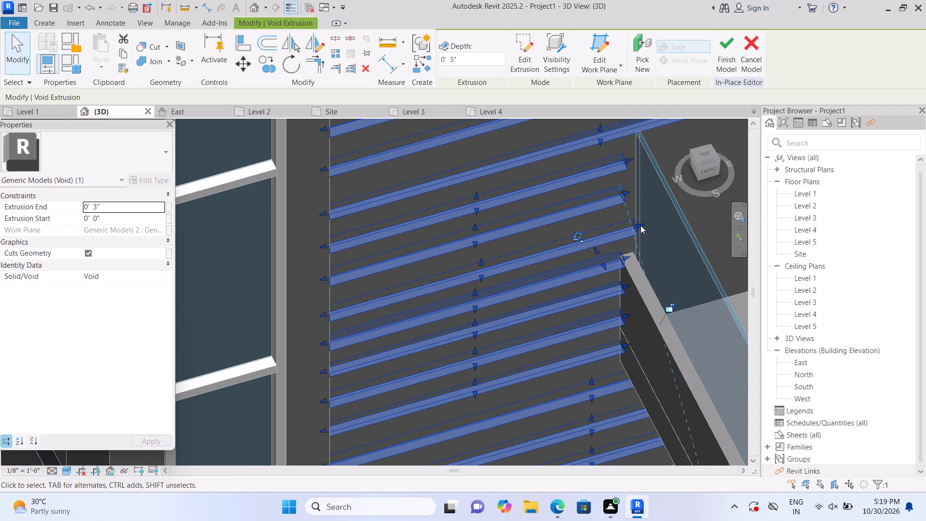
pyautogui.moveTo(638, 224); pyautogui.dragTo(627, 228)
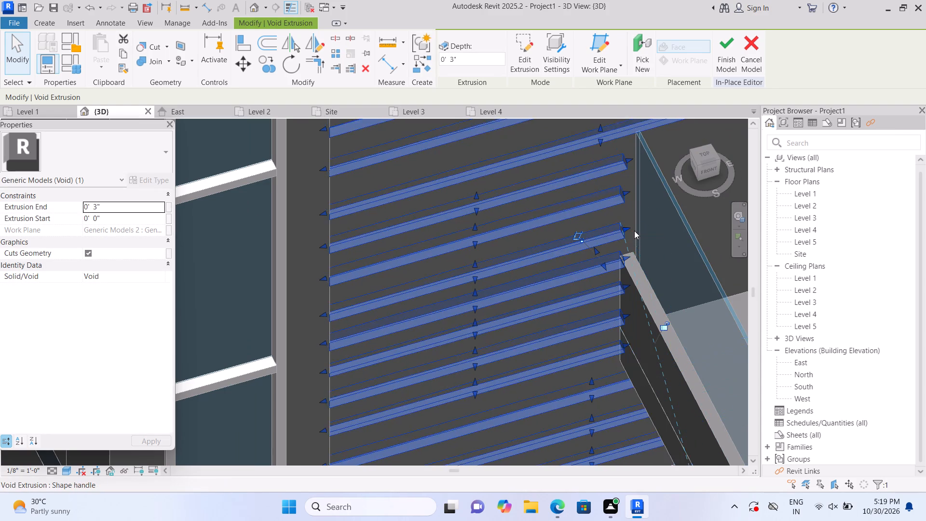
# Stretch the lowest of the three grooves beside the upper balcony glazing back out towards the glazing's edge.
pyautogui.scroll(4, 634, 231)
pyautogui.moveTo(621, 228); pyautogui.dragTo(628, 227)
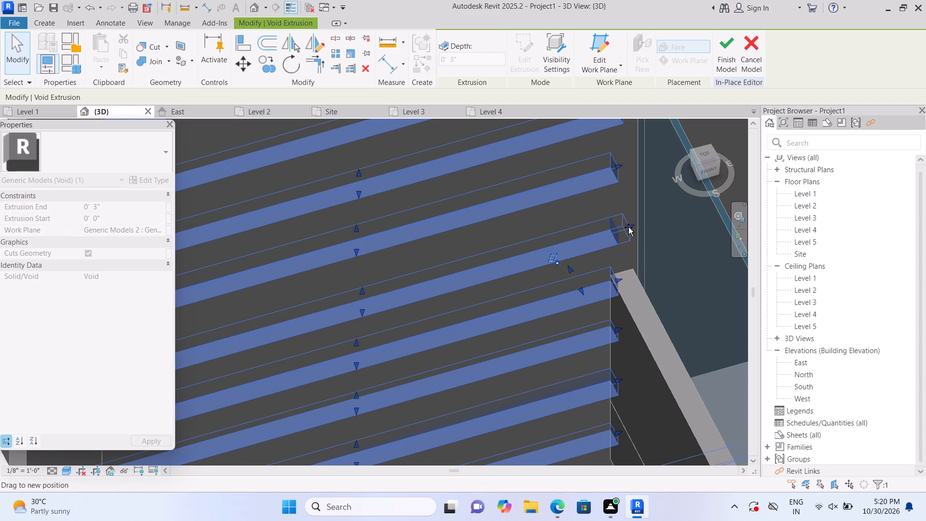
pyautogui.moveTo(628, 227); pyautogui.dragTo(634, 225)
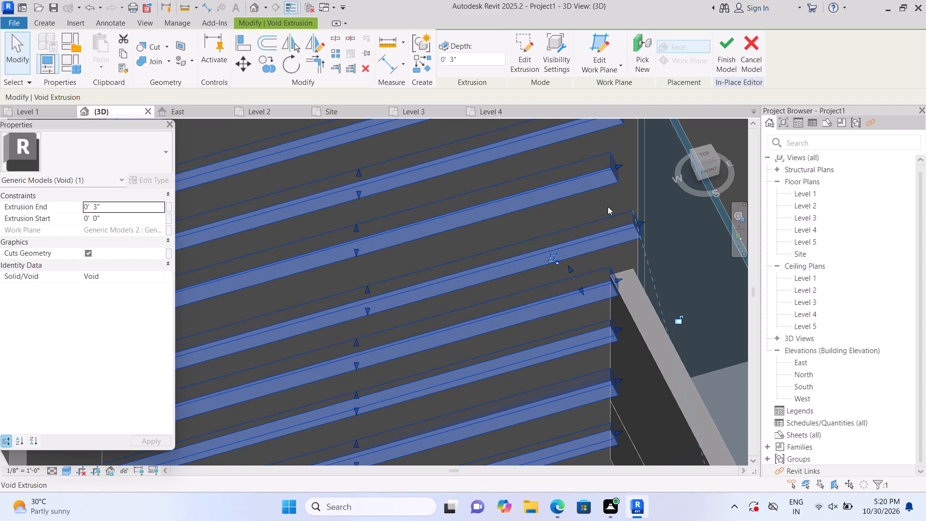
pyautogui.click(608, 206)
pyautogui.click(611, 221)
pyautogui.scroll(-2, 611, 221)
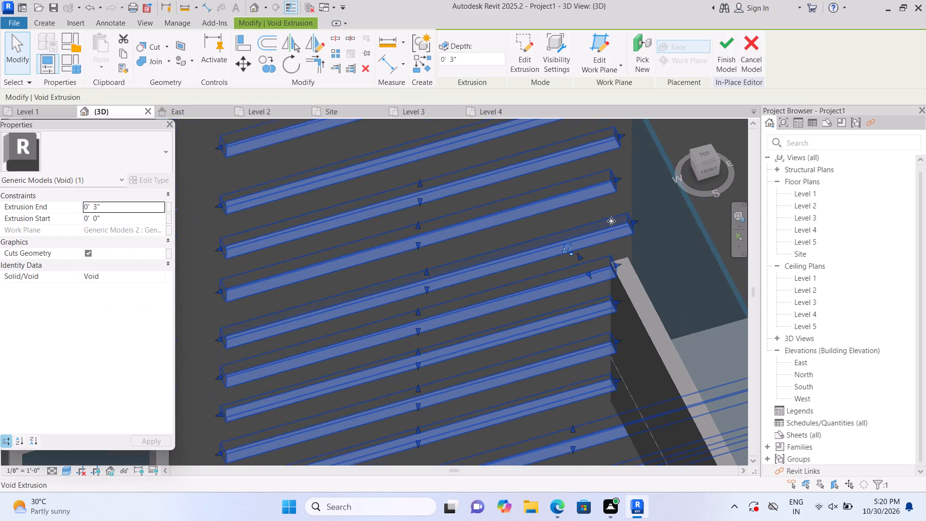
pyautogui.scroll(-2, 611, 221)
pyautogui.moveTo(628, 221); pyautogui.dragTo(624, 223)
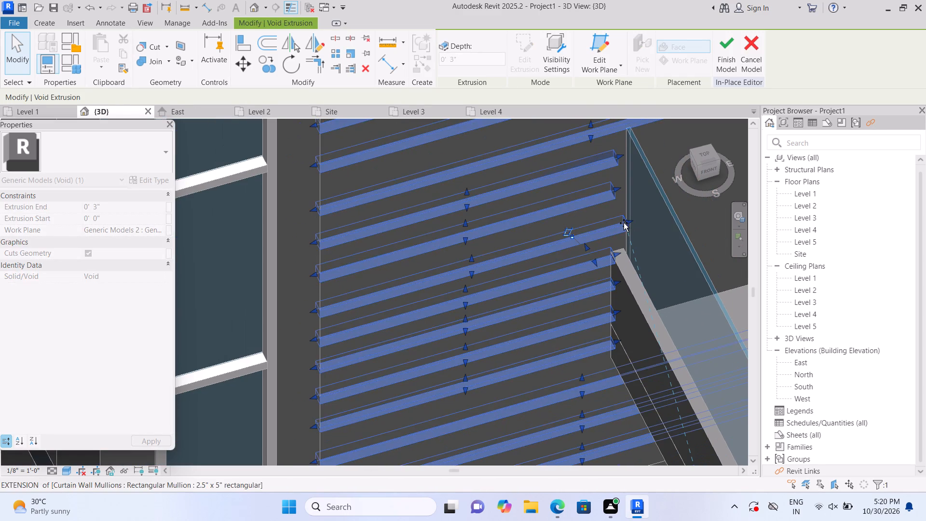
# Fine-tune the outer ends of the three grooves beside the upper balcony glazing, pulling the lowest back roughly in line with the two above.
pyautogui.click(615, 188)
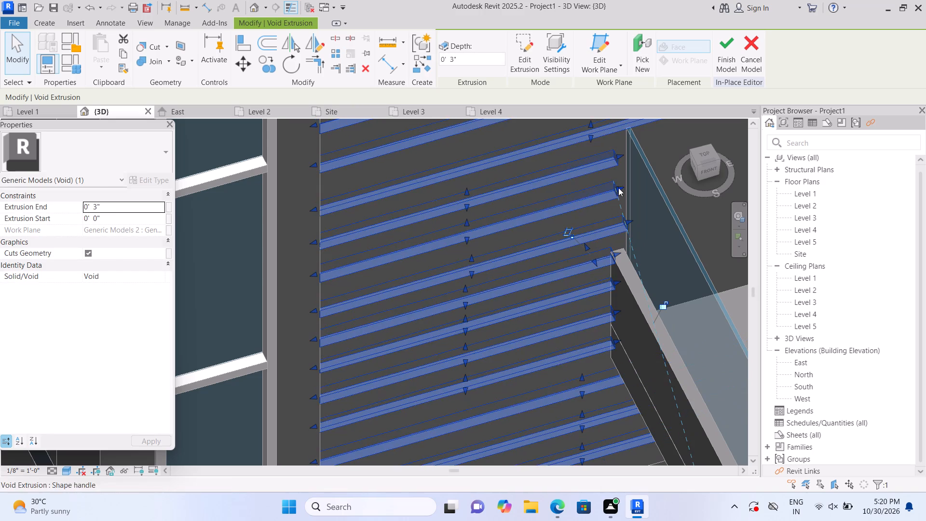
pyautogui.click(618, 157)
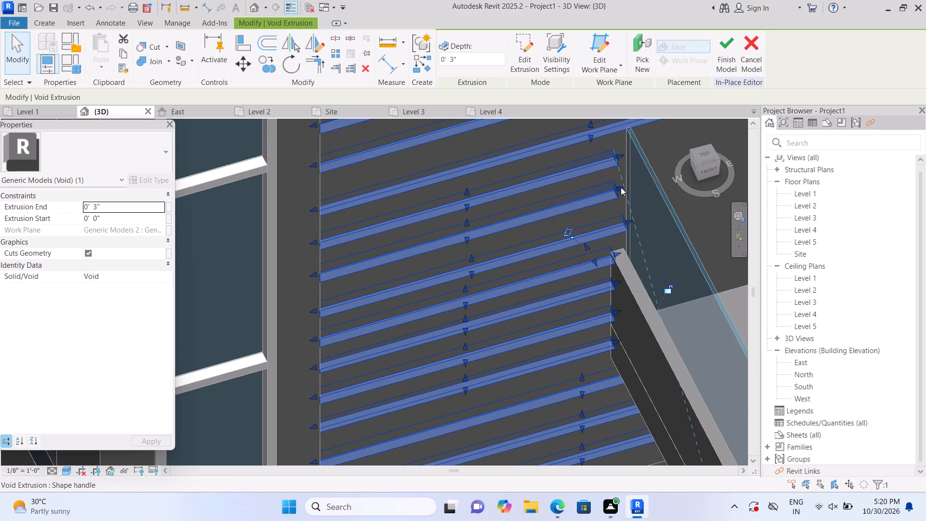
pyautogui.click(621, 187)
pyautogui.moveTo(628, 183); pyautogui.dragTo(623, 186)
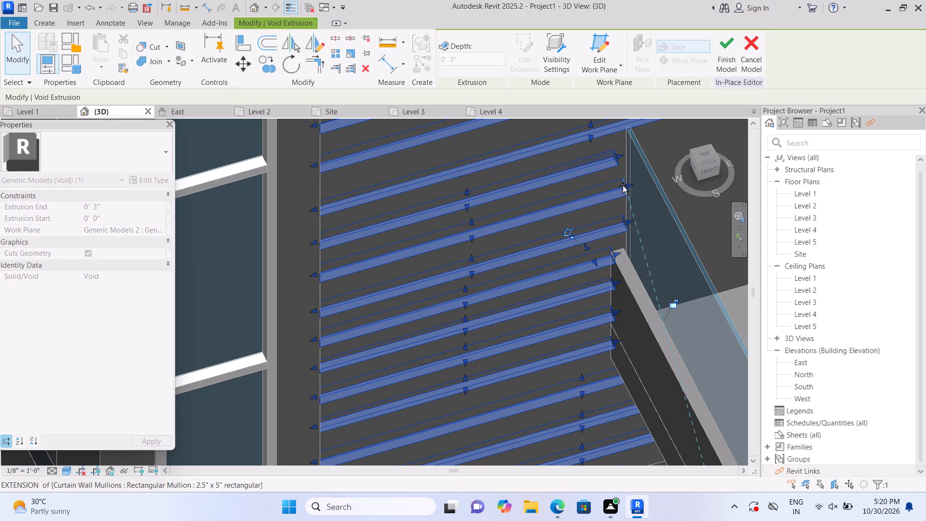
pyautogui.moveTo(623, 186); pyautogui.dragTo(619, 188)
pyautogui.click(619, 188)
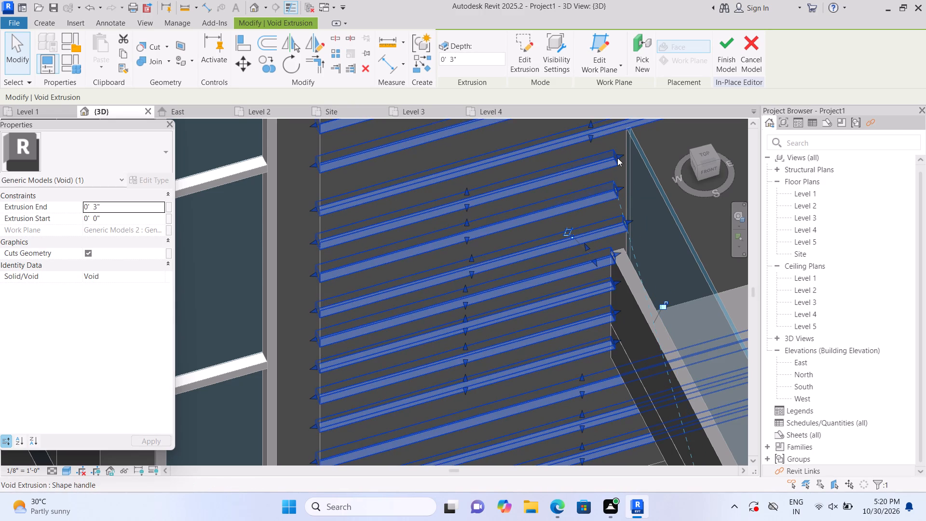
pyautogui.moveTo(631, 219); pyautogui.dragTo(616, 228)
# Pull back the outer ends of the four grooves beside the upper balcony slab so they stop short of its edge.
pyautogui.moveTo(617, 251); pyautogui.dragTo(616, 252)
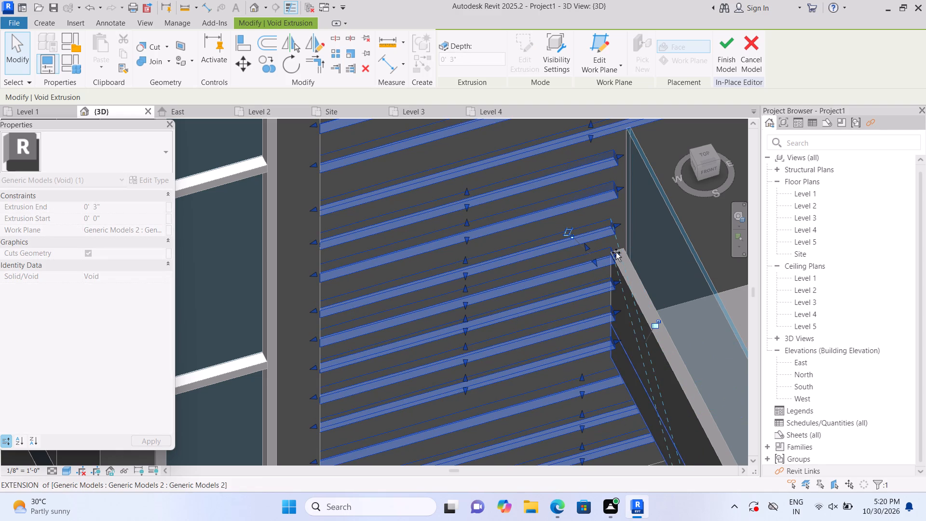
pyautogui.moveTo(616, 252); pyautogui.dragTo(603, 260)
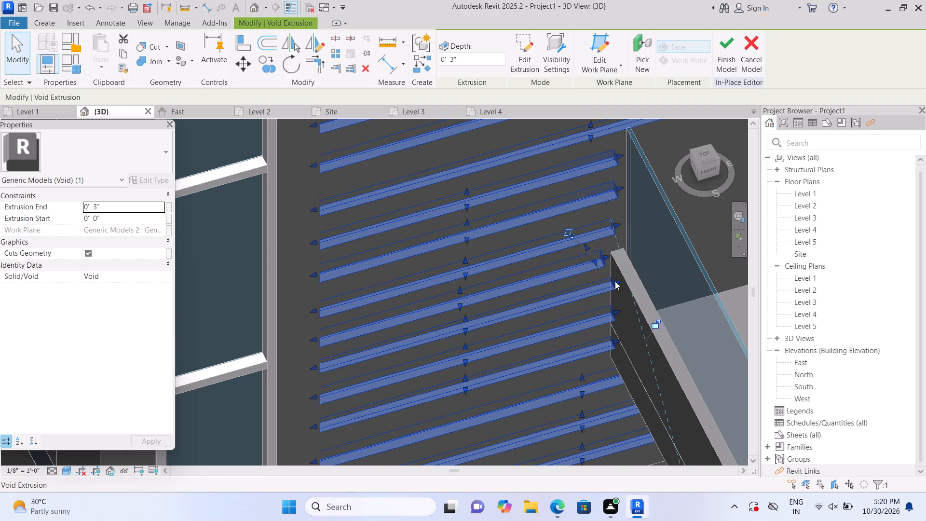
pyautogui.moveTo(615, 281); pyautogui.dragTo(609, 286)
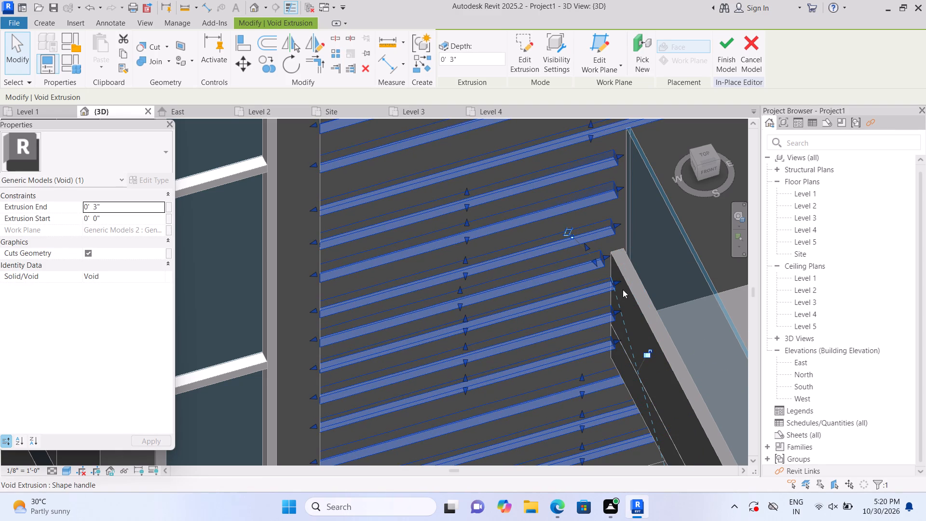
pyautogui.moveTo(614, 283); pyautogui.dragTo(604, 289)
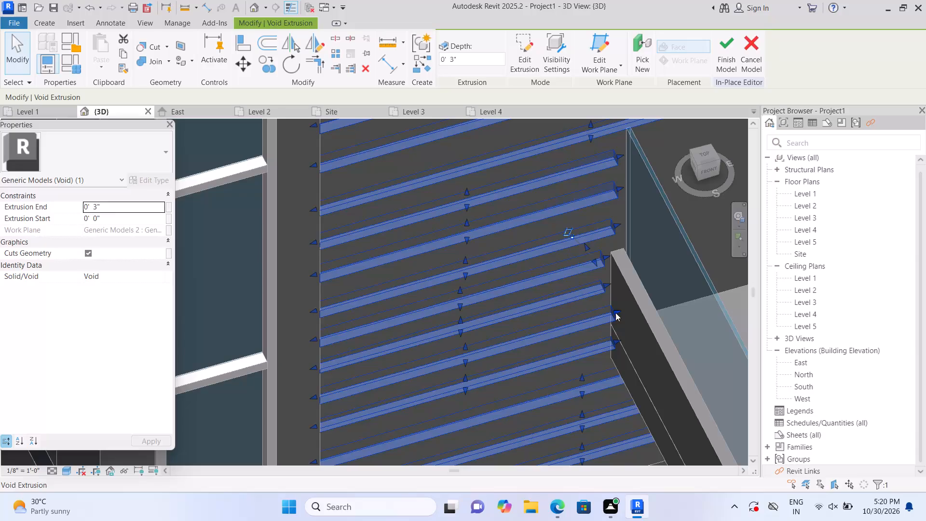
pyautogui.moveTo(615, 313); pyautogui.dragTo(603, 318)
pyautogui.moveTo(618, 338); pyautogui.dragTo(611, 343)
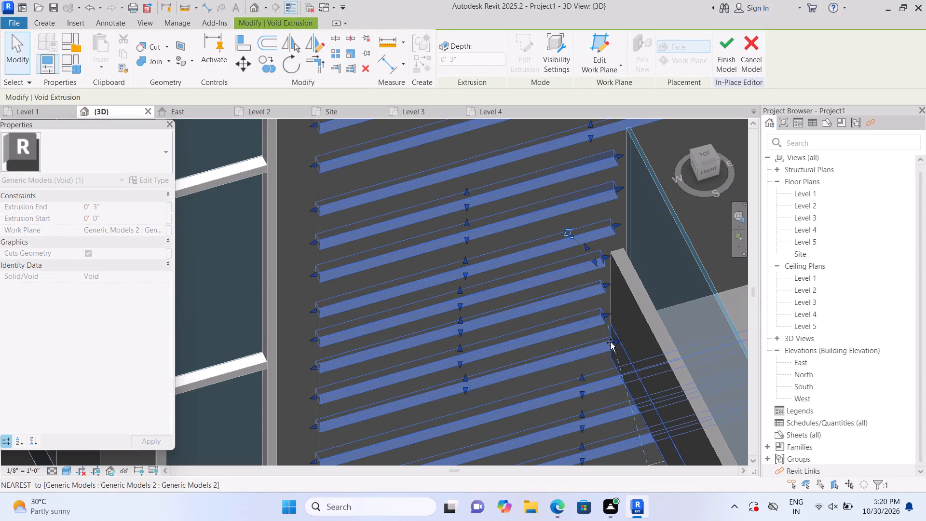
pyautogui.moveTo(611, 343); pyautogui.dragTo(605, 345)
# Shorten the three longer grooves between the upper balcony slab and the lower balcony glazing, stopping their outer ends well short of the wall edge.
pyautogui.moveTo(613, 357); pyautogui.dragTo(599, 338, button='middle')
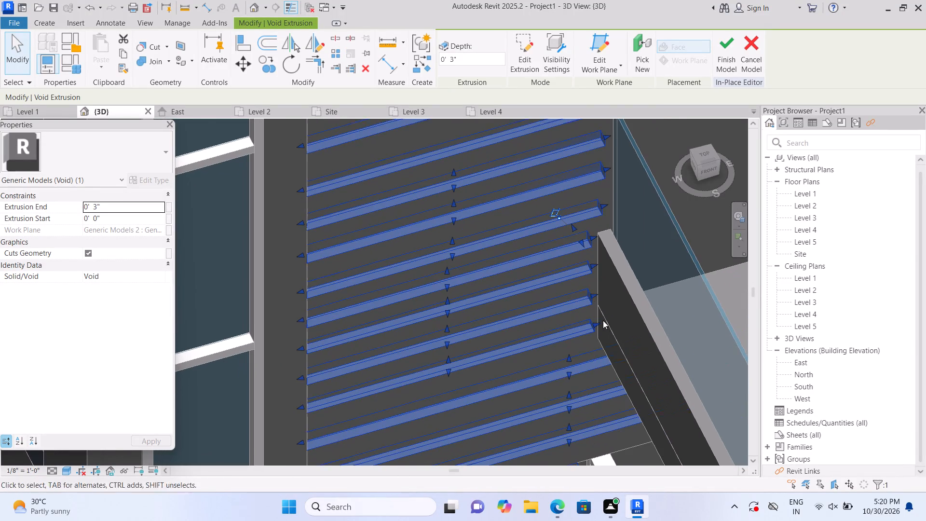
pyautogui.scroll(-3, 604, 325)
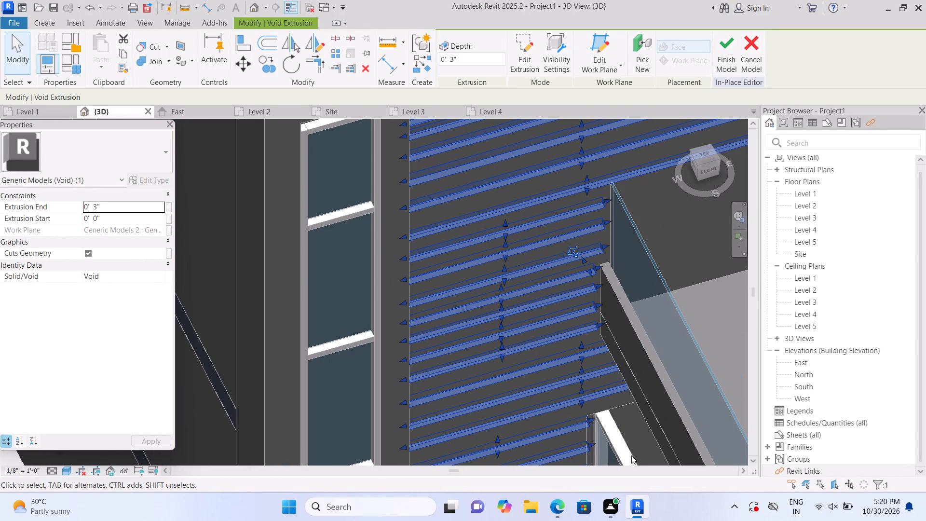
pyautogui.keyDown('shift'); pyautogui.middleClick(627, 454); pyautogui.keyUp('shift')
pyautogui.keyDown('shift'); pyautogui.moveTo(624, 417); pyautogui.dragTo(618, 394, button='middle'); pyautogui.keyUp('shift')
pyautogui.keyDown('shift'); pyautogui.middleClick(618, 392); pyautogui.keyUp('shift')
pyautogui.keyDown('shift'); pyautogui.moveTo(614, 380); pyautogui.dragTo(614, 346, button='middle'); pyautogui.keyUp('shift')
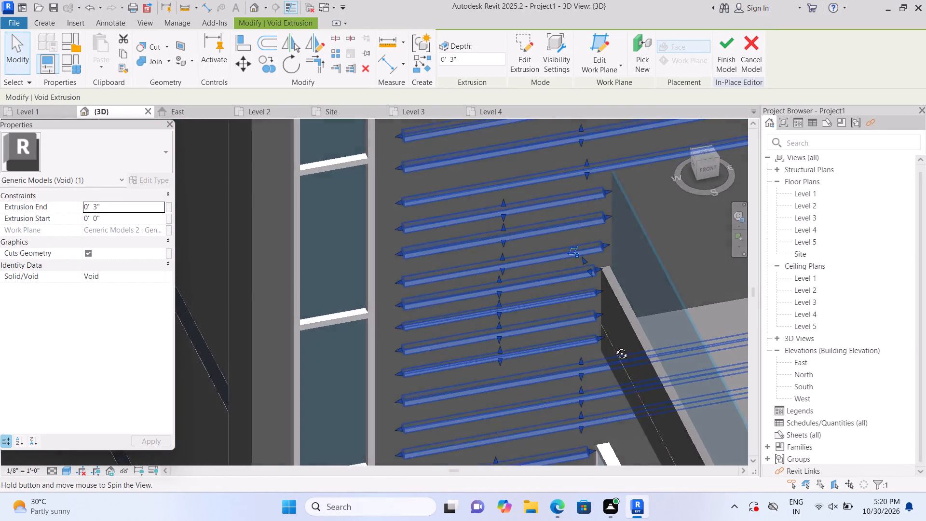
pyautogui.keyDown('shift'); pyautogui.moveTo(614, 346); pyautogui.dragTo(630, 185, button='middle'); pyautogui.keyUp('shift')
pyautogui.scroll(1, 639, 188)
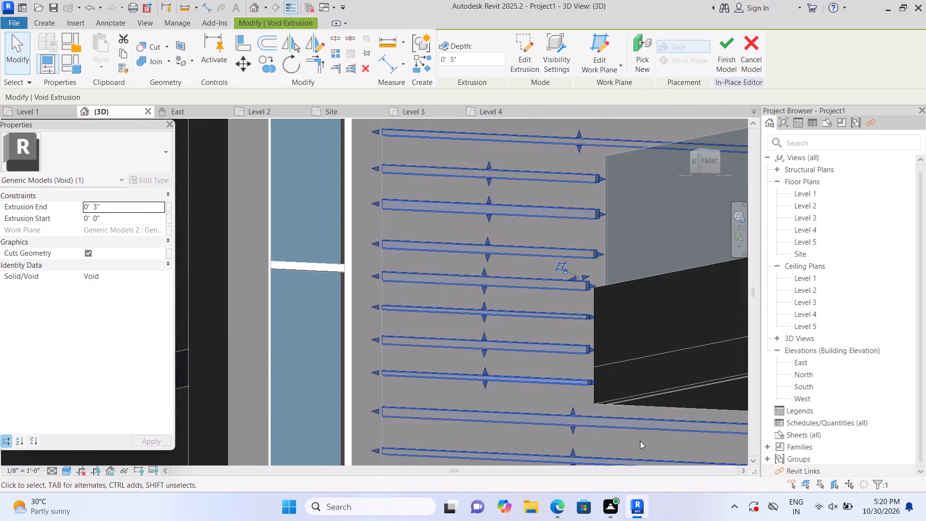
pyautogui.scroll(-6, 640, 439)
pyautogui.moveTo(641, 437); pyautogui.dragTo(558, 283, button='middle')
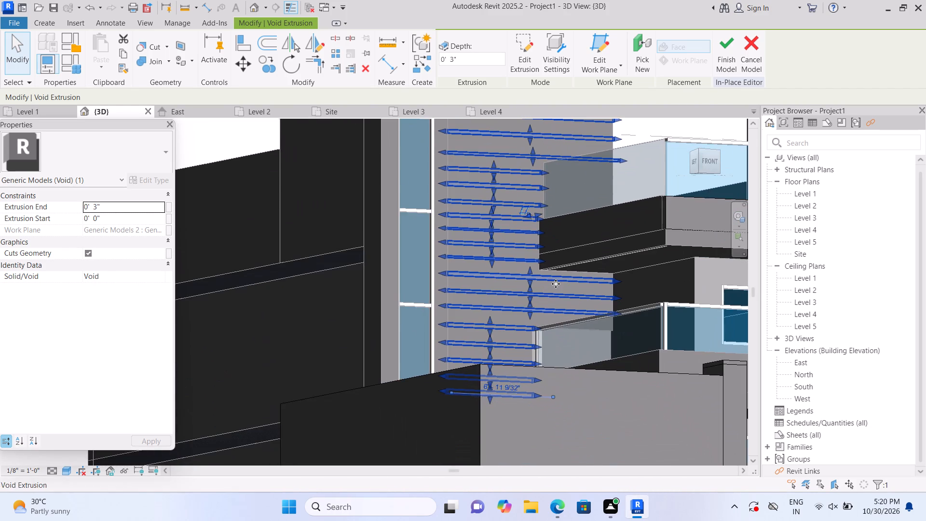
pyautogui.scroll(2, 570, 296)
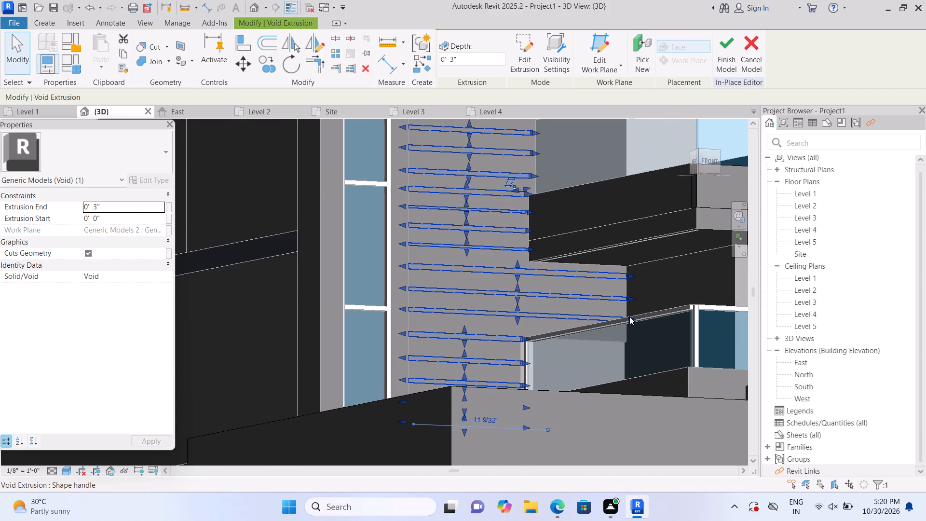
pyautogui.moveTo(629, 316); pyautogui.dragTo(577, 317)
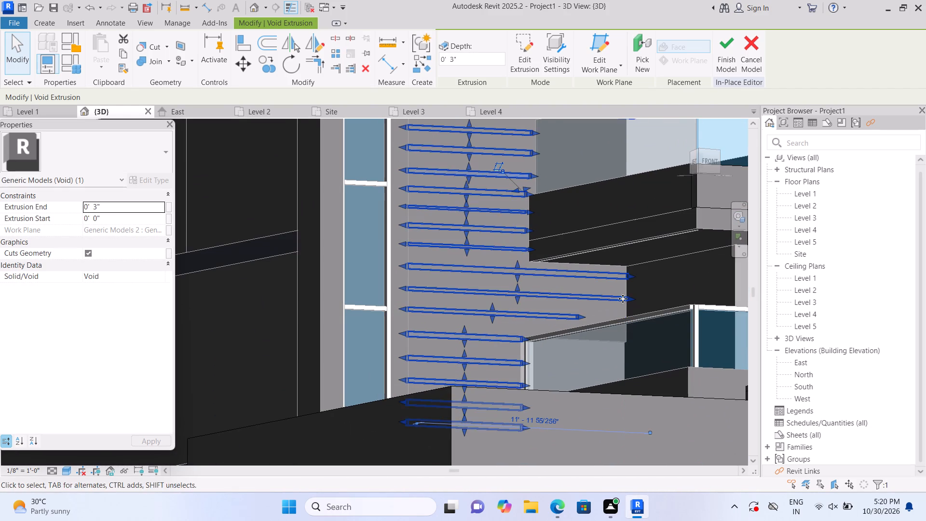
pyautogui.moveTo(630, 299); pyautogui.dragTo(576, 301)
pyautogui.moveTo(631, 275); pyautogui.dragTo(581, 281)
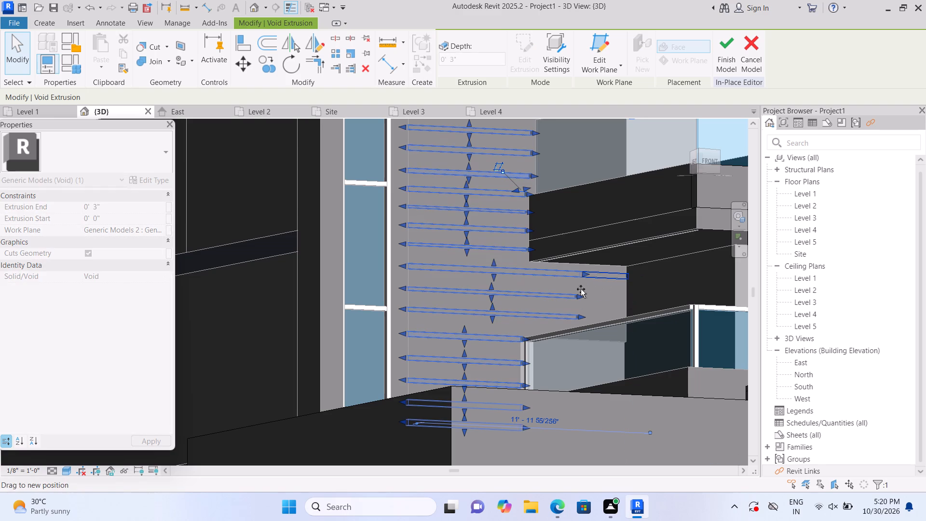
# Pull back the outer ends of the top three grooves beside the lower balcony glazing so they stop short of it.
pyautogui.moveTo(530, 339); pyautogui.dragTo(510, 341)
pyautogui.moveTo(524, 363); pyautogui.dragTo(513, 360)
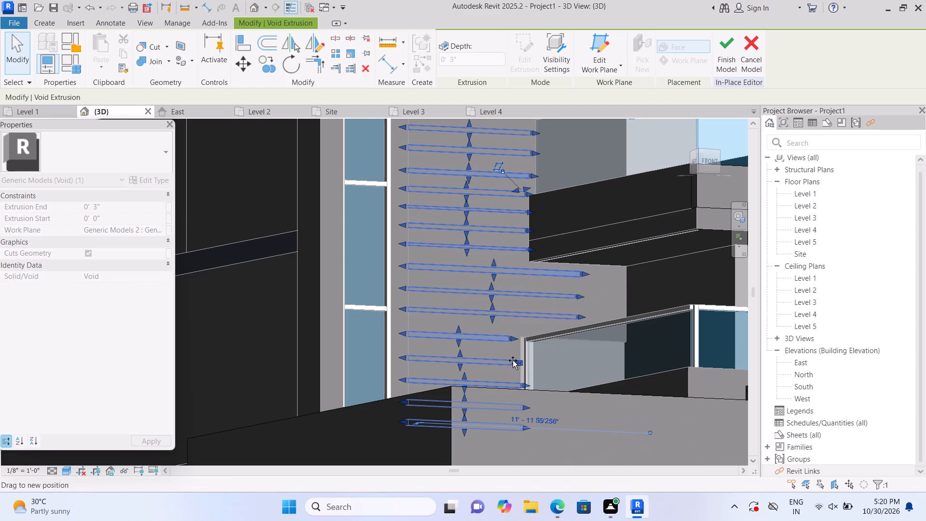
pyautogui.moveTo(513, 360); pyautogui.dragTo(512, 360)
pyautogui.moveTo(524, 383); pyautogui.dragTo(505, 380)
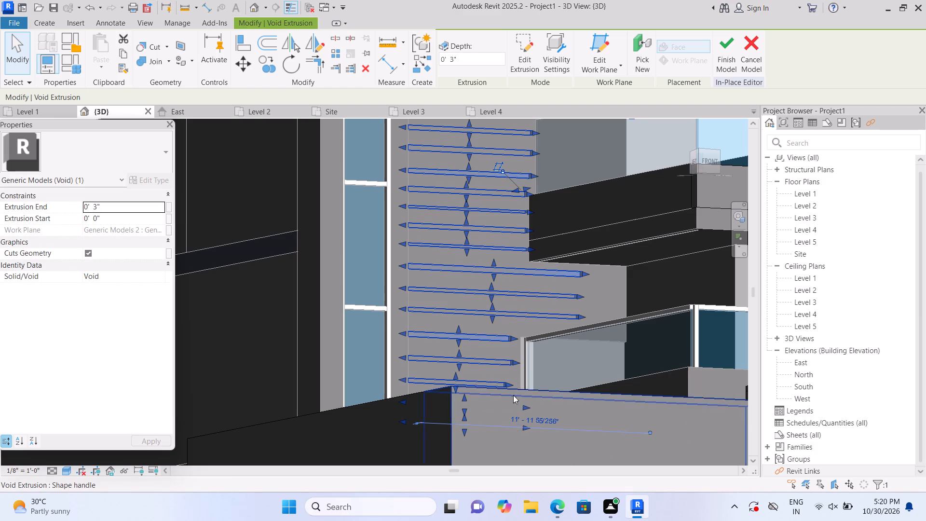
# Pull back the outer end of the second-lowest groove, which sits behind the boundary wall, using the void extrusion's shape handle.
pyautogui.moveTo(634, 425); pyautogui.dragTo(615, 383, button='middle')
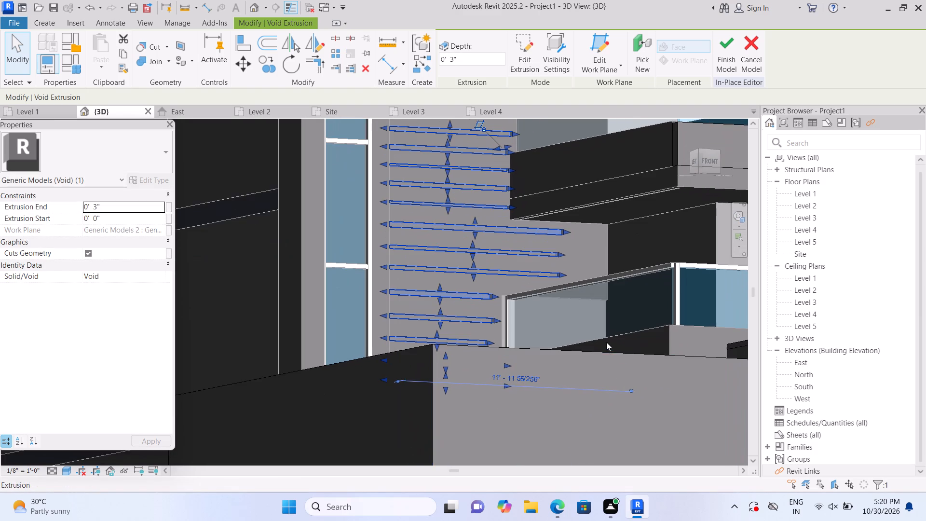
pyautogui.scroll(1, 485, 374)
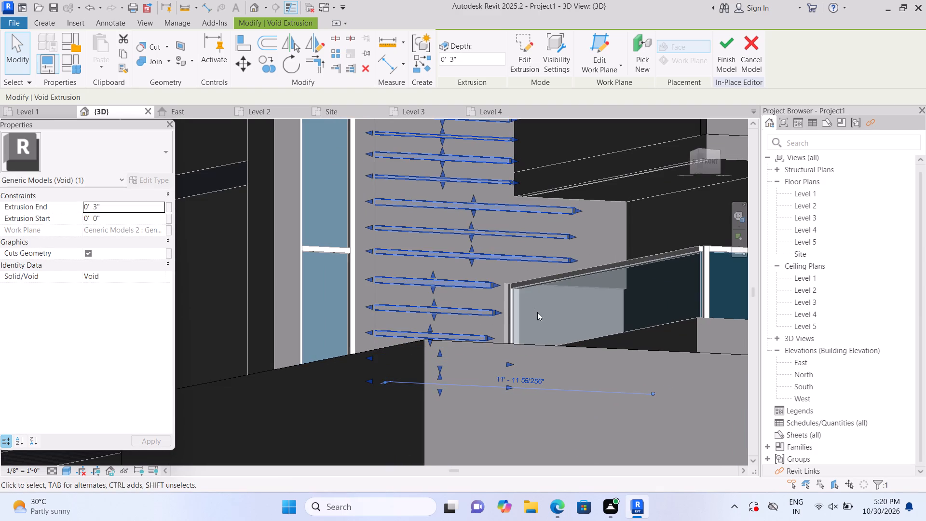
pyautogui.press('Escape')
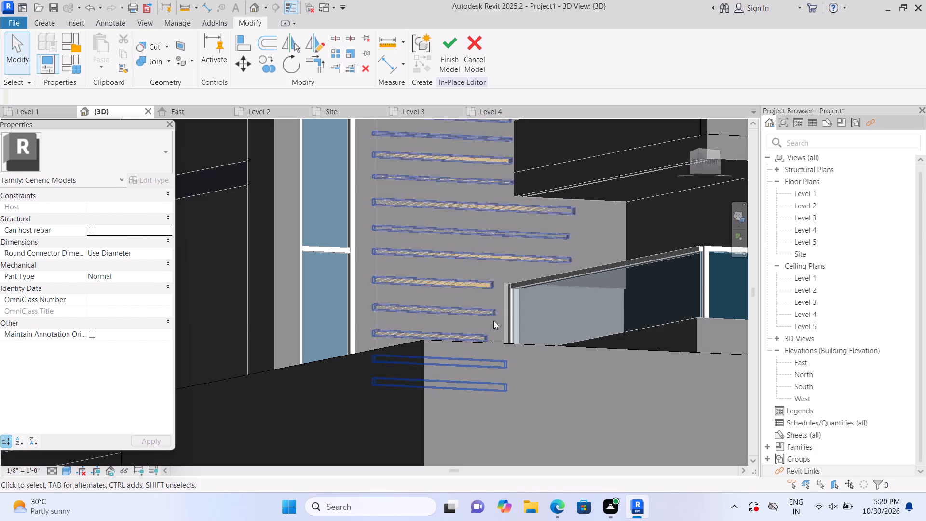
pyautogui.click(467, 306)
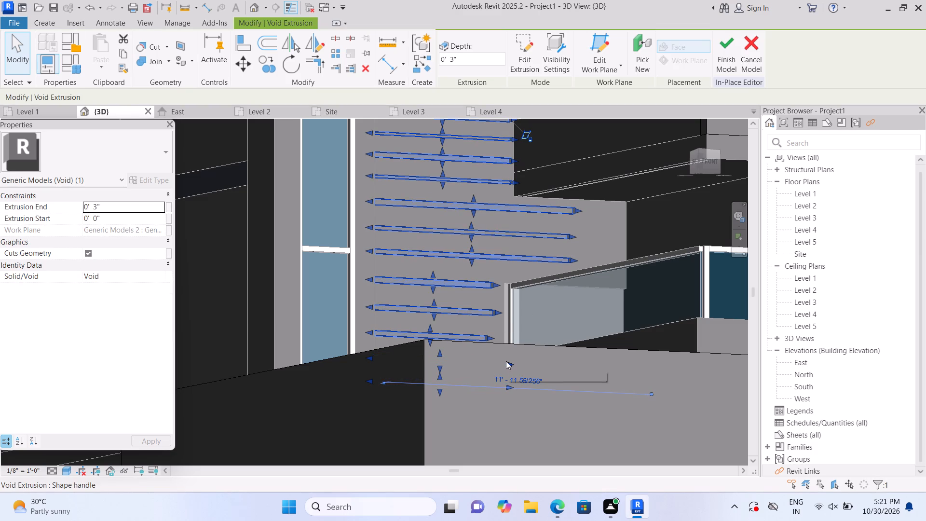
pyautogui.moveTo(506, 361); pyautogui.dragTo(461, 362)
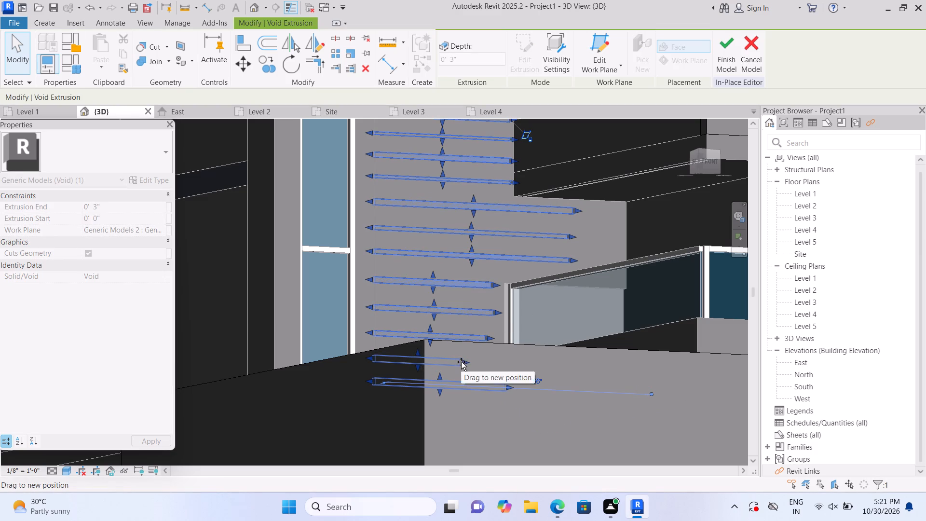
pyautogui.moveTo(461, 362); pyautogui.dragTo(477, 359)
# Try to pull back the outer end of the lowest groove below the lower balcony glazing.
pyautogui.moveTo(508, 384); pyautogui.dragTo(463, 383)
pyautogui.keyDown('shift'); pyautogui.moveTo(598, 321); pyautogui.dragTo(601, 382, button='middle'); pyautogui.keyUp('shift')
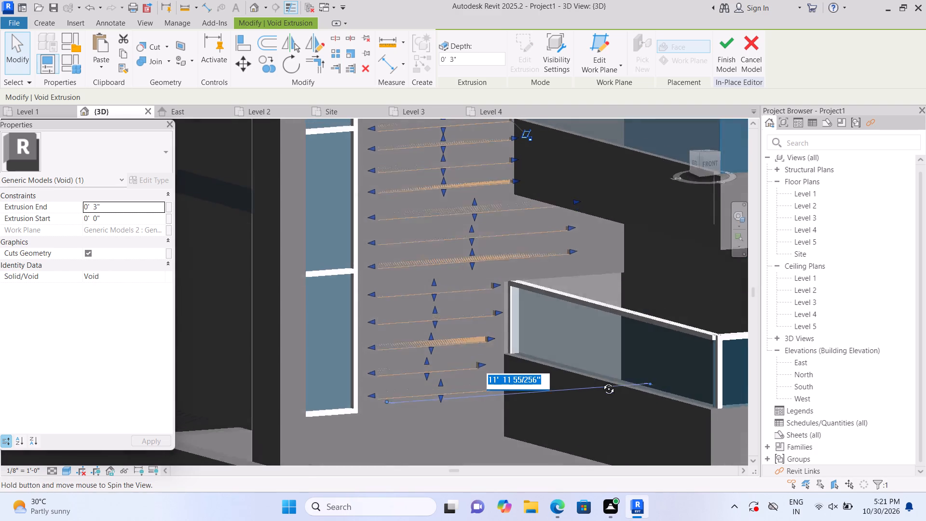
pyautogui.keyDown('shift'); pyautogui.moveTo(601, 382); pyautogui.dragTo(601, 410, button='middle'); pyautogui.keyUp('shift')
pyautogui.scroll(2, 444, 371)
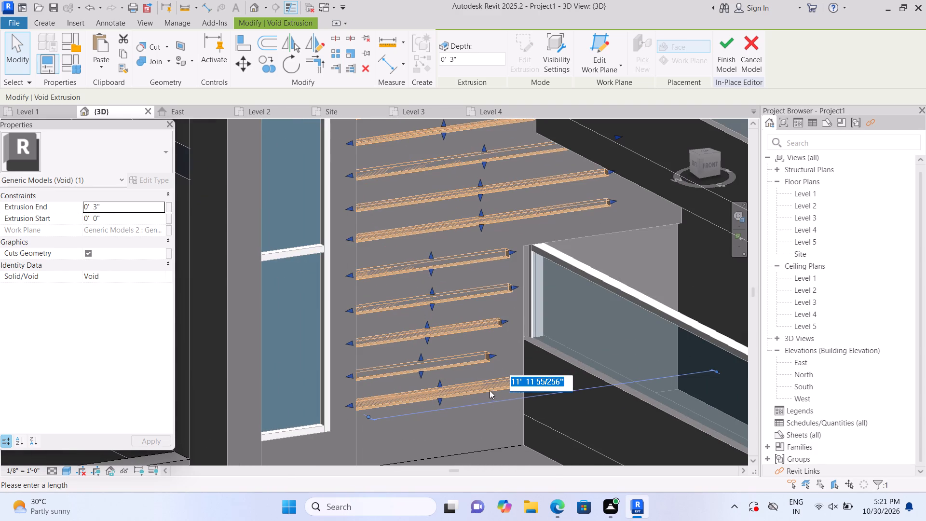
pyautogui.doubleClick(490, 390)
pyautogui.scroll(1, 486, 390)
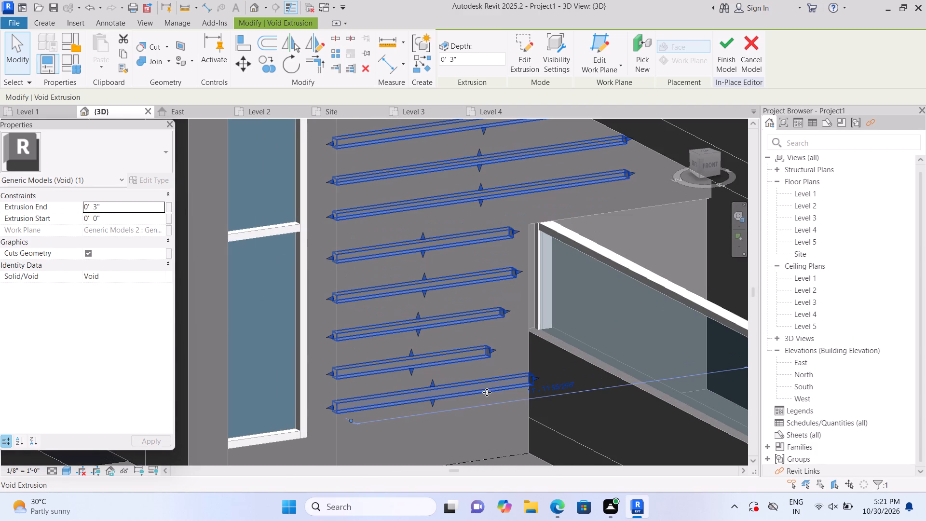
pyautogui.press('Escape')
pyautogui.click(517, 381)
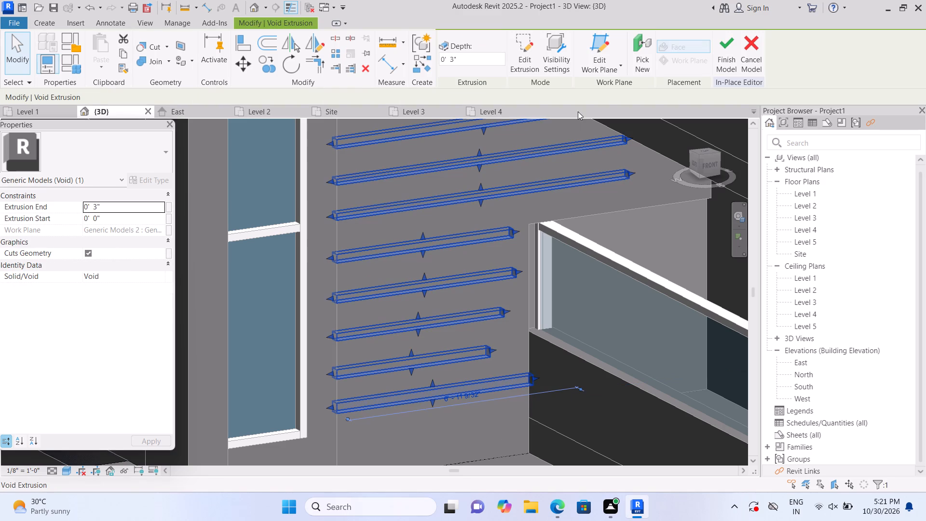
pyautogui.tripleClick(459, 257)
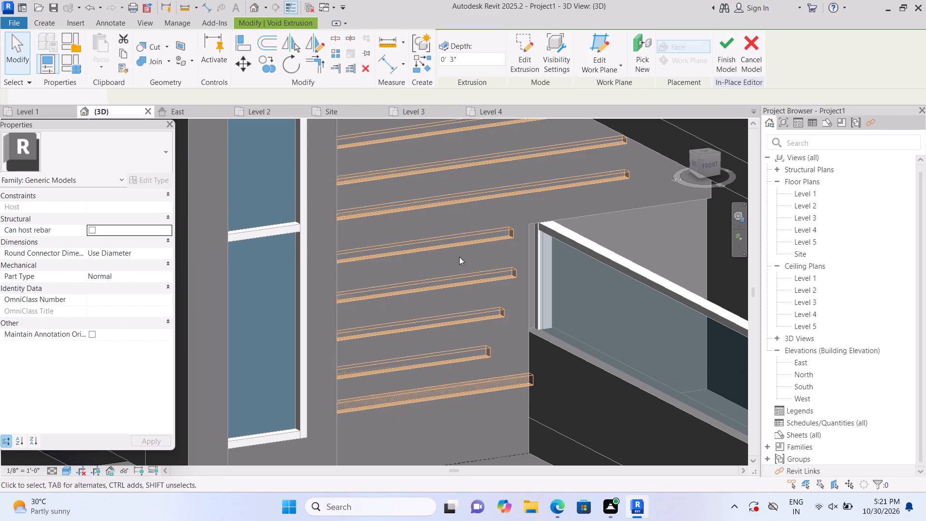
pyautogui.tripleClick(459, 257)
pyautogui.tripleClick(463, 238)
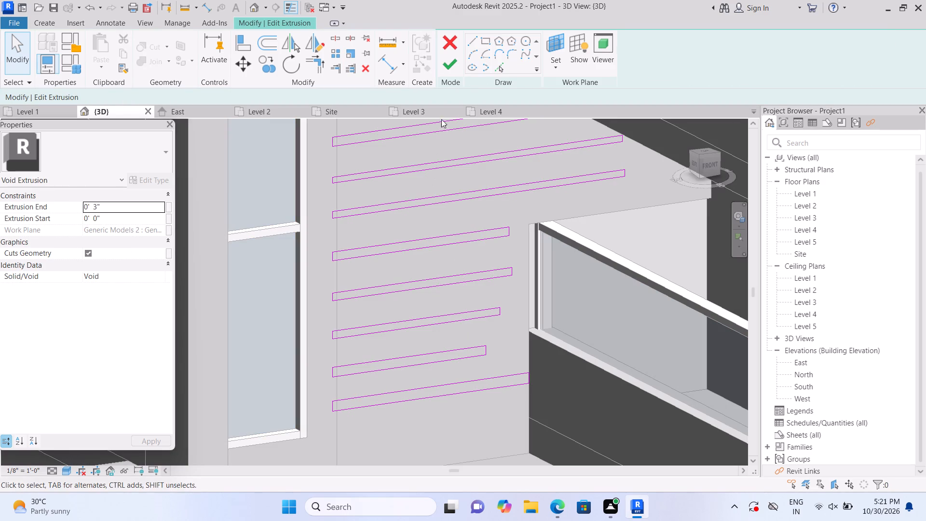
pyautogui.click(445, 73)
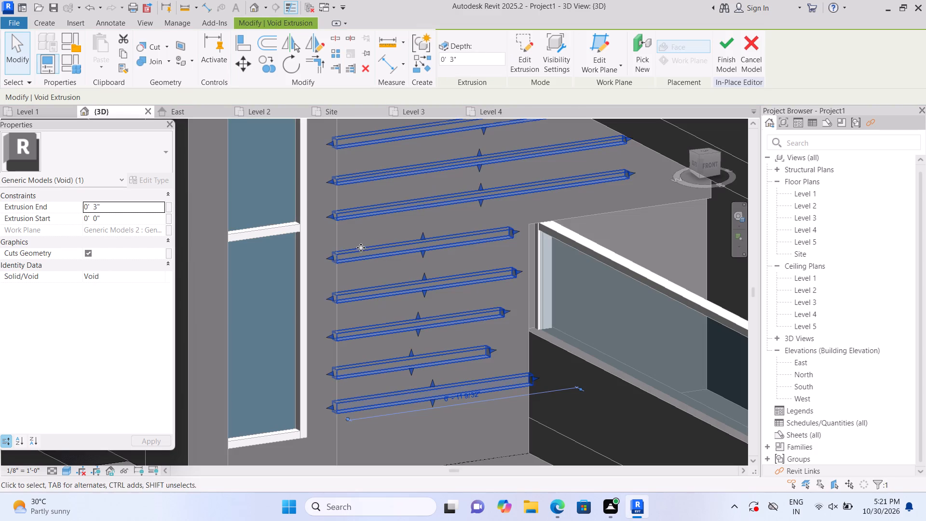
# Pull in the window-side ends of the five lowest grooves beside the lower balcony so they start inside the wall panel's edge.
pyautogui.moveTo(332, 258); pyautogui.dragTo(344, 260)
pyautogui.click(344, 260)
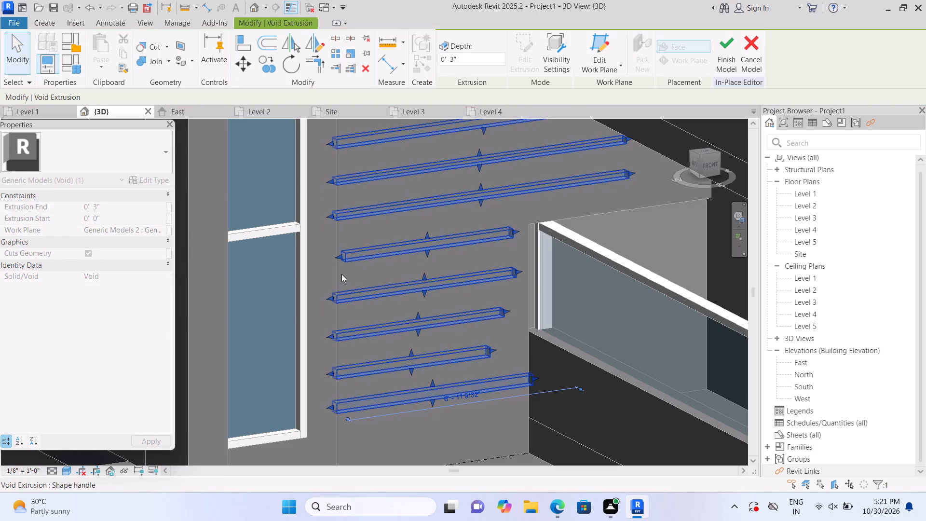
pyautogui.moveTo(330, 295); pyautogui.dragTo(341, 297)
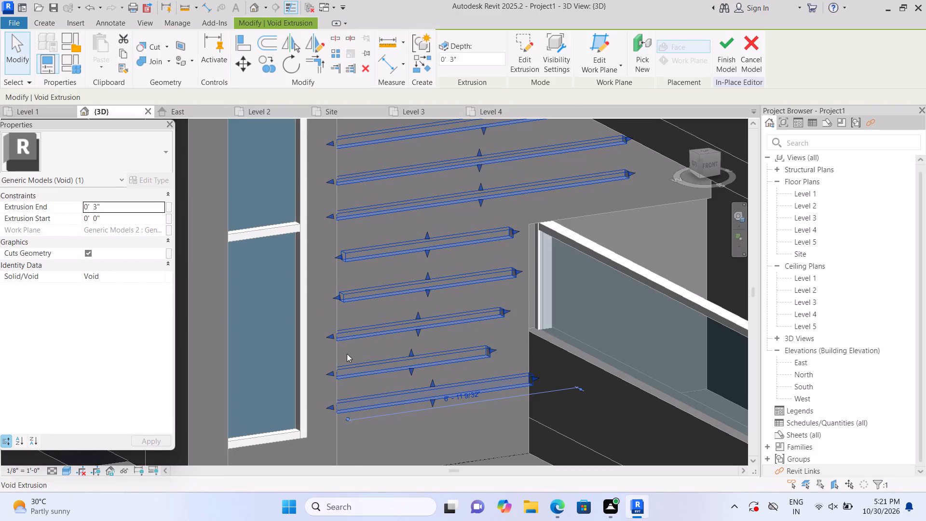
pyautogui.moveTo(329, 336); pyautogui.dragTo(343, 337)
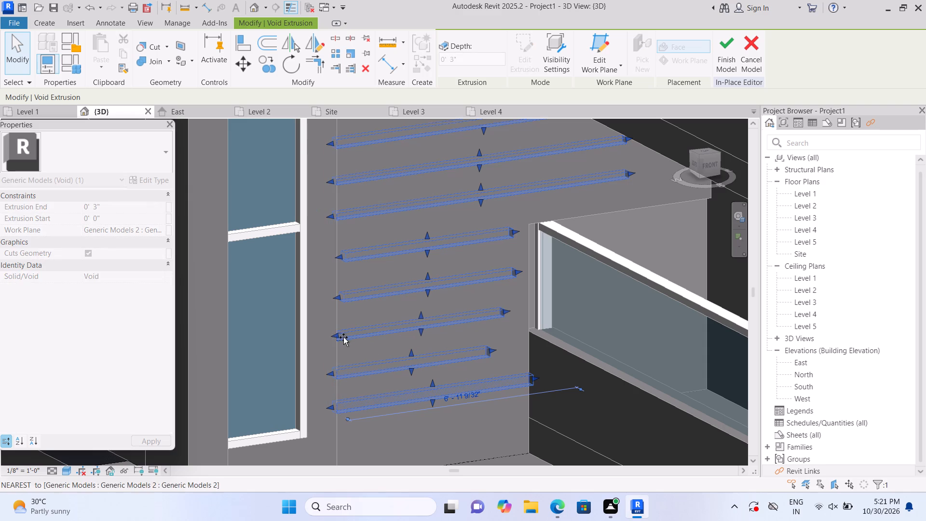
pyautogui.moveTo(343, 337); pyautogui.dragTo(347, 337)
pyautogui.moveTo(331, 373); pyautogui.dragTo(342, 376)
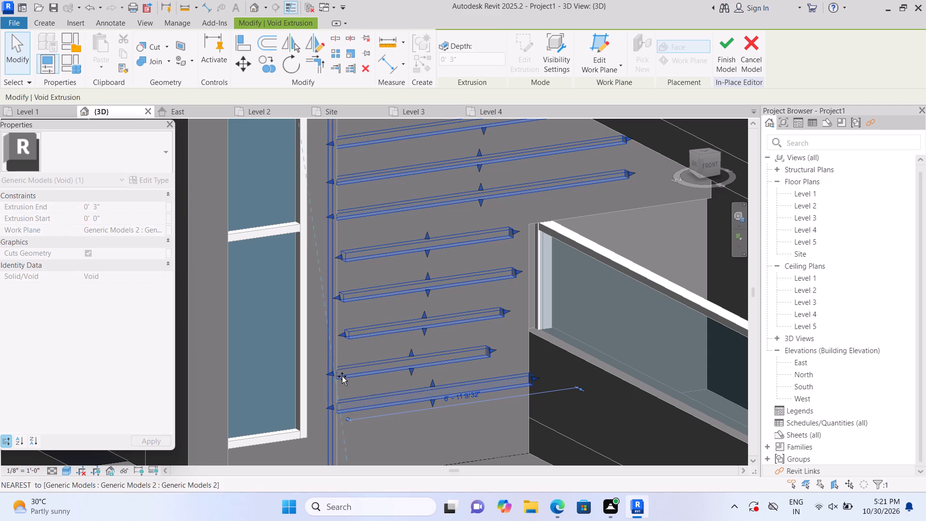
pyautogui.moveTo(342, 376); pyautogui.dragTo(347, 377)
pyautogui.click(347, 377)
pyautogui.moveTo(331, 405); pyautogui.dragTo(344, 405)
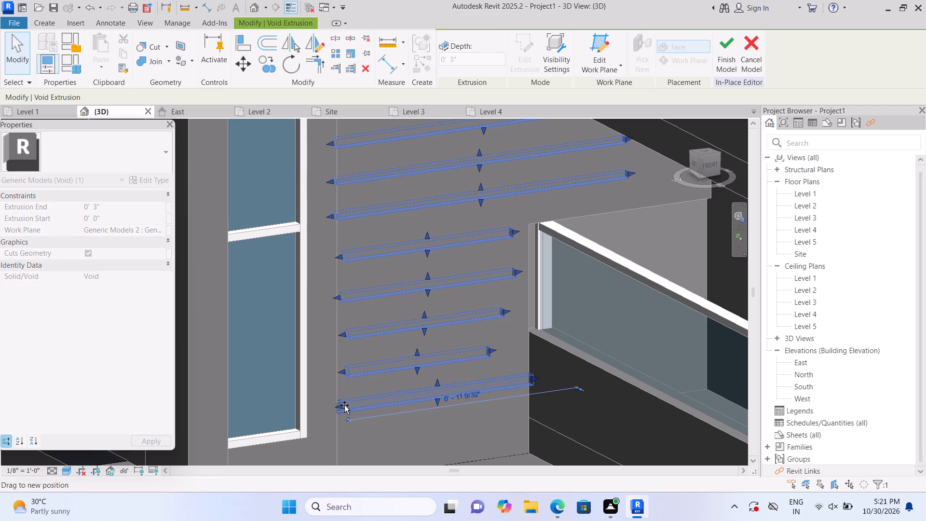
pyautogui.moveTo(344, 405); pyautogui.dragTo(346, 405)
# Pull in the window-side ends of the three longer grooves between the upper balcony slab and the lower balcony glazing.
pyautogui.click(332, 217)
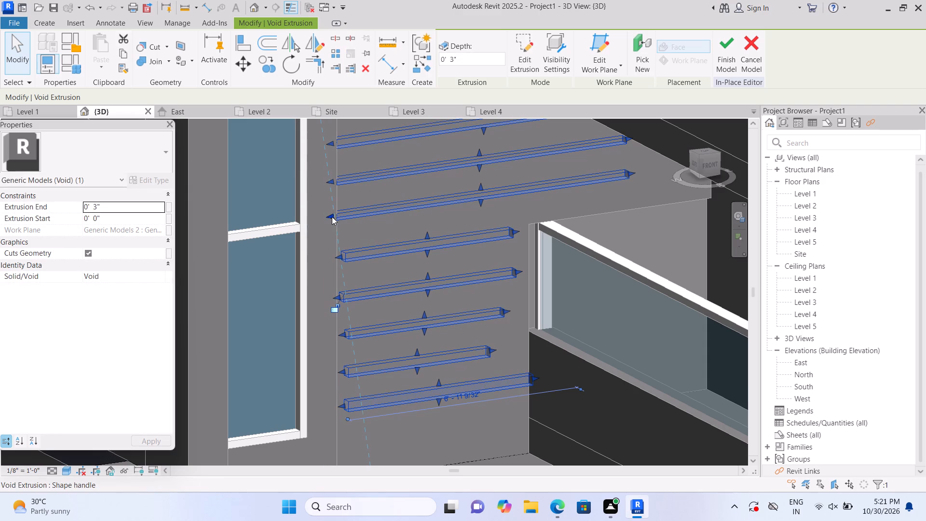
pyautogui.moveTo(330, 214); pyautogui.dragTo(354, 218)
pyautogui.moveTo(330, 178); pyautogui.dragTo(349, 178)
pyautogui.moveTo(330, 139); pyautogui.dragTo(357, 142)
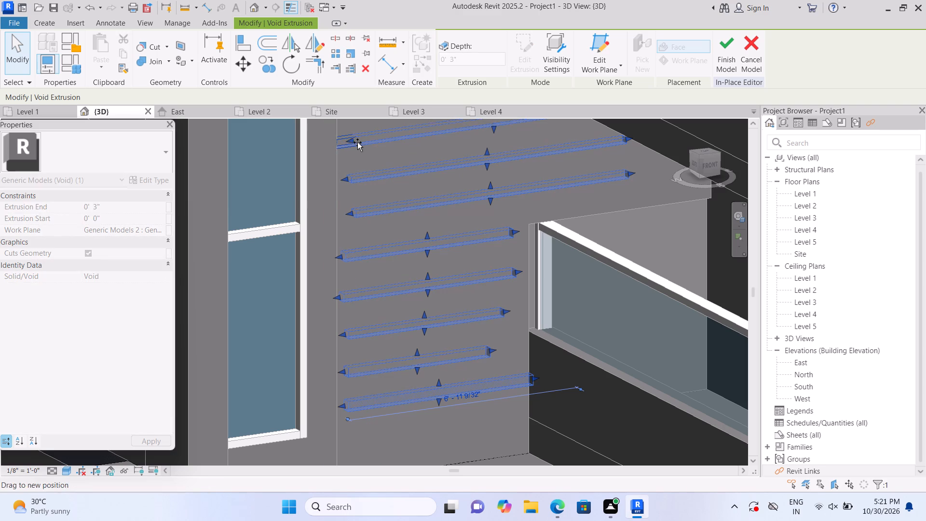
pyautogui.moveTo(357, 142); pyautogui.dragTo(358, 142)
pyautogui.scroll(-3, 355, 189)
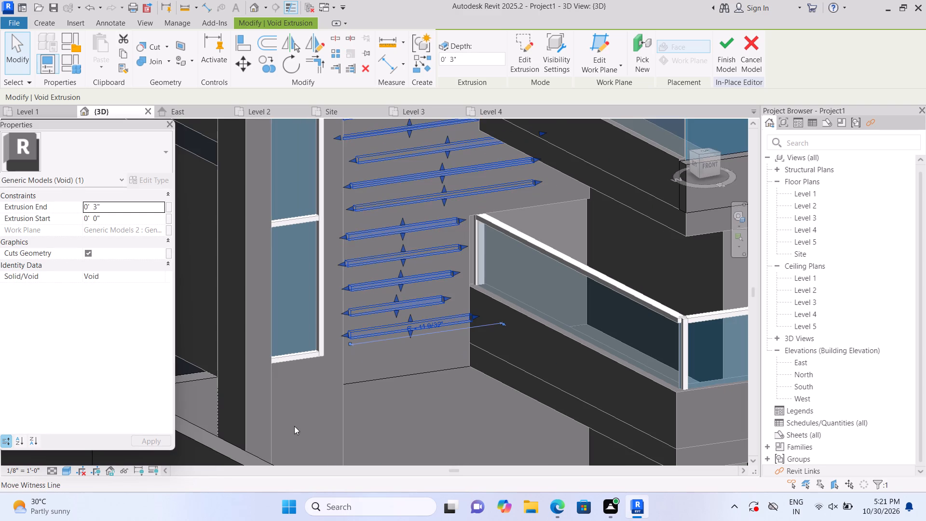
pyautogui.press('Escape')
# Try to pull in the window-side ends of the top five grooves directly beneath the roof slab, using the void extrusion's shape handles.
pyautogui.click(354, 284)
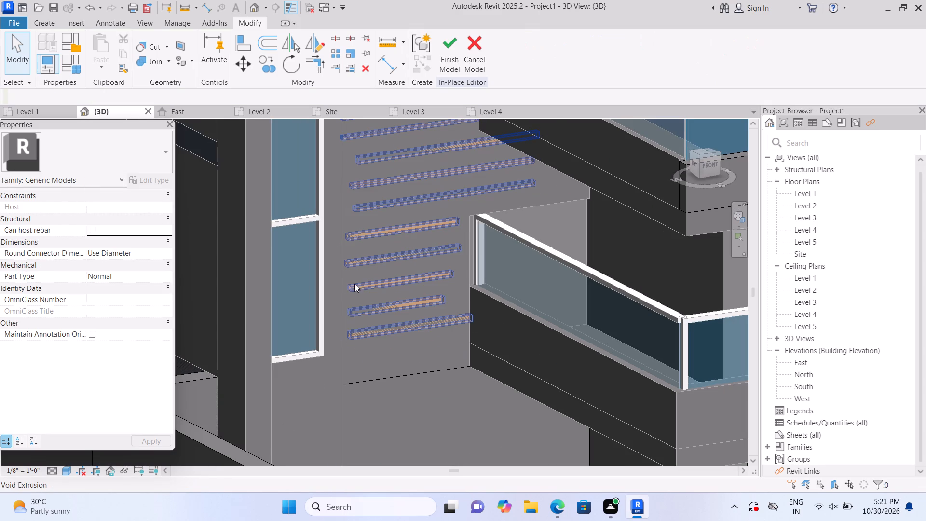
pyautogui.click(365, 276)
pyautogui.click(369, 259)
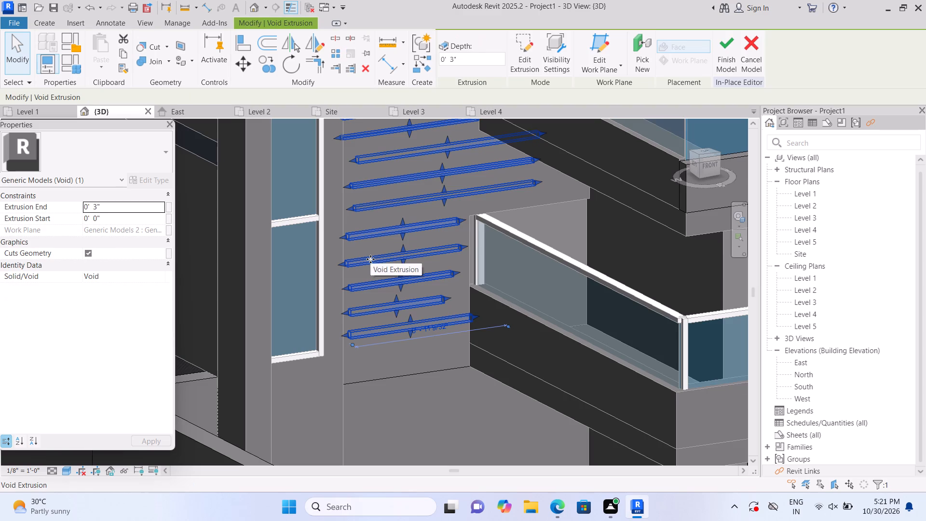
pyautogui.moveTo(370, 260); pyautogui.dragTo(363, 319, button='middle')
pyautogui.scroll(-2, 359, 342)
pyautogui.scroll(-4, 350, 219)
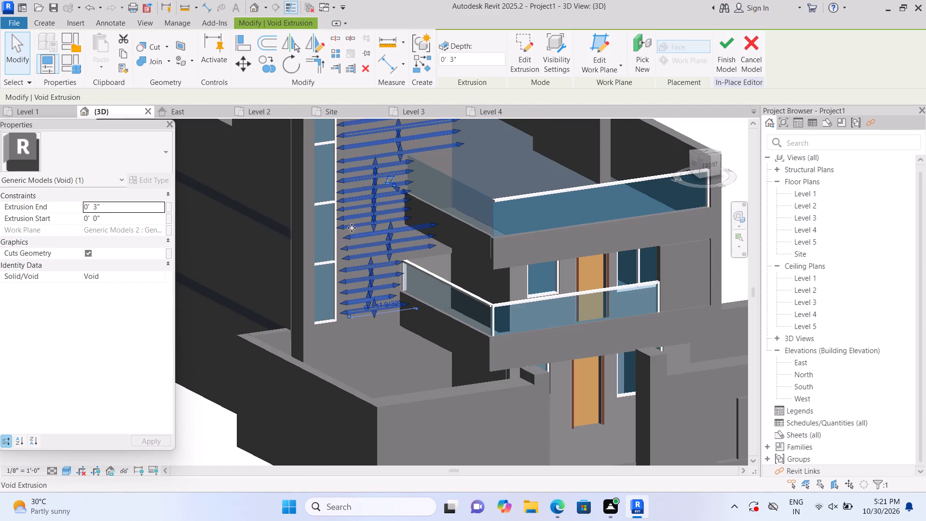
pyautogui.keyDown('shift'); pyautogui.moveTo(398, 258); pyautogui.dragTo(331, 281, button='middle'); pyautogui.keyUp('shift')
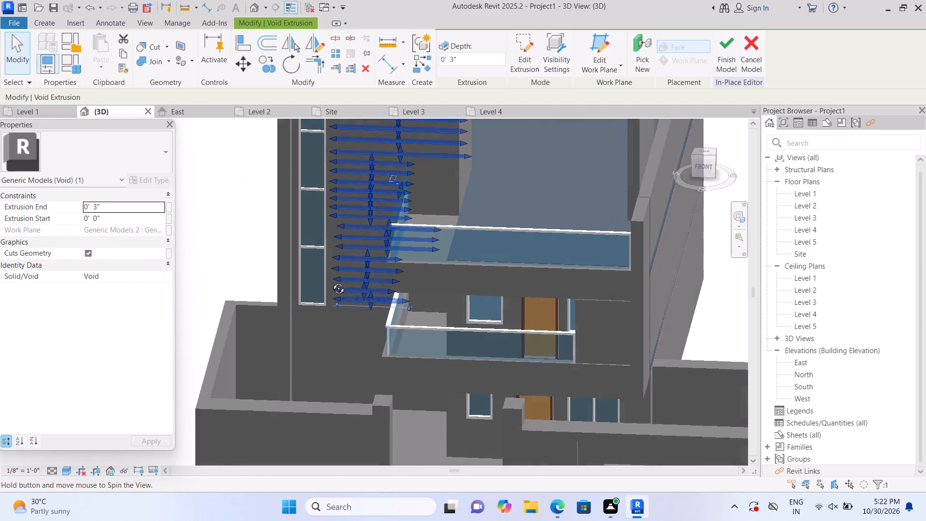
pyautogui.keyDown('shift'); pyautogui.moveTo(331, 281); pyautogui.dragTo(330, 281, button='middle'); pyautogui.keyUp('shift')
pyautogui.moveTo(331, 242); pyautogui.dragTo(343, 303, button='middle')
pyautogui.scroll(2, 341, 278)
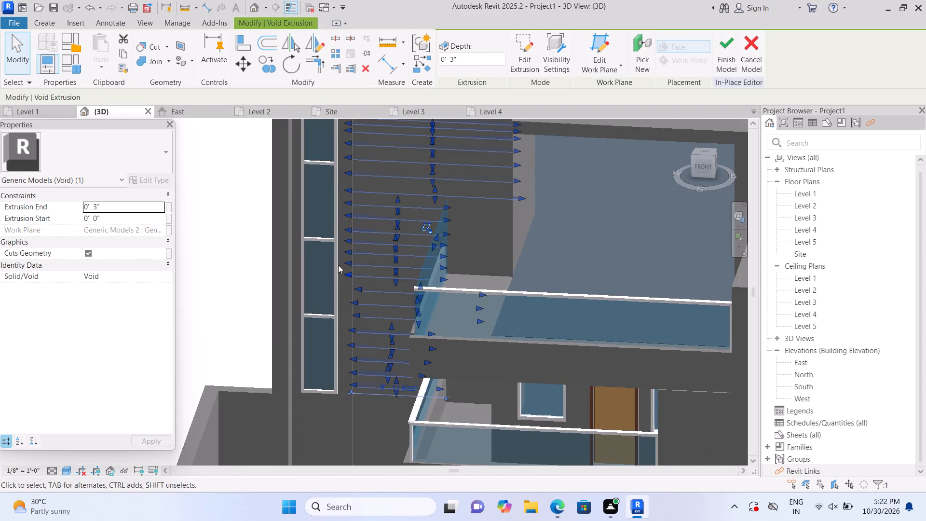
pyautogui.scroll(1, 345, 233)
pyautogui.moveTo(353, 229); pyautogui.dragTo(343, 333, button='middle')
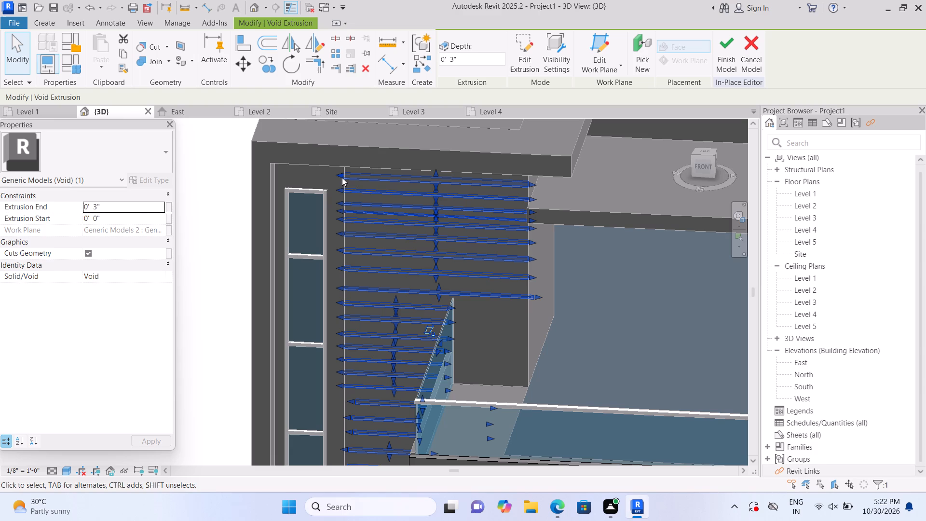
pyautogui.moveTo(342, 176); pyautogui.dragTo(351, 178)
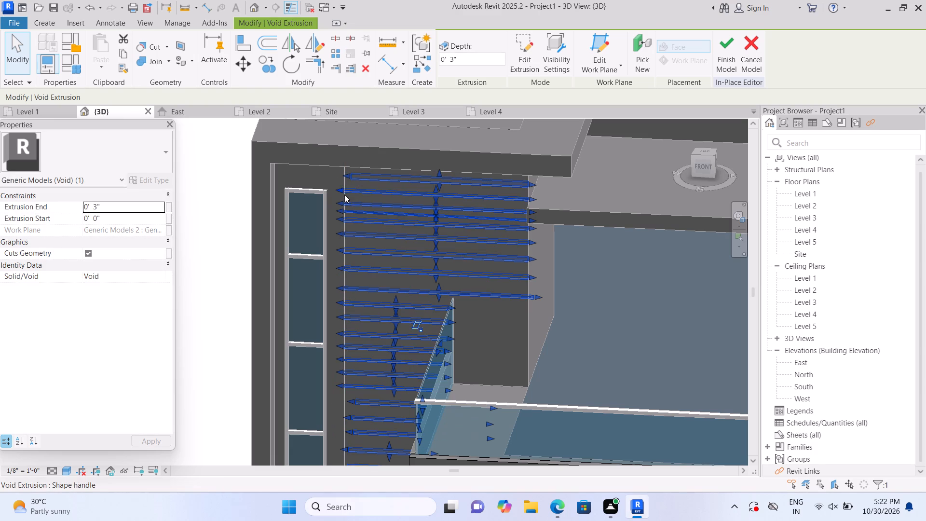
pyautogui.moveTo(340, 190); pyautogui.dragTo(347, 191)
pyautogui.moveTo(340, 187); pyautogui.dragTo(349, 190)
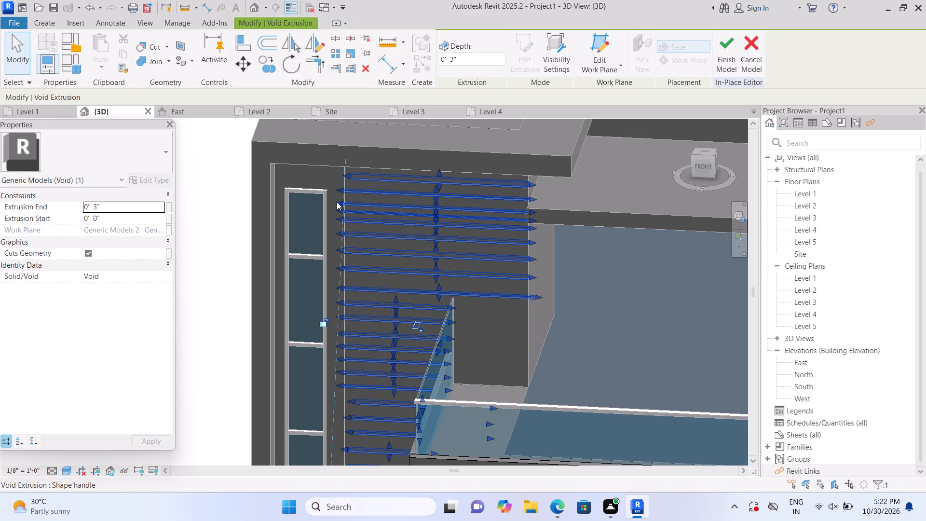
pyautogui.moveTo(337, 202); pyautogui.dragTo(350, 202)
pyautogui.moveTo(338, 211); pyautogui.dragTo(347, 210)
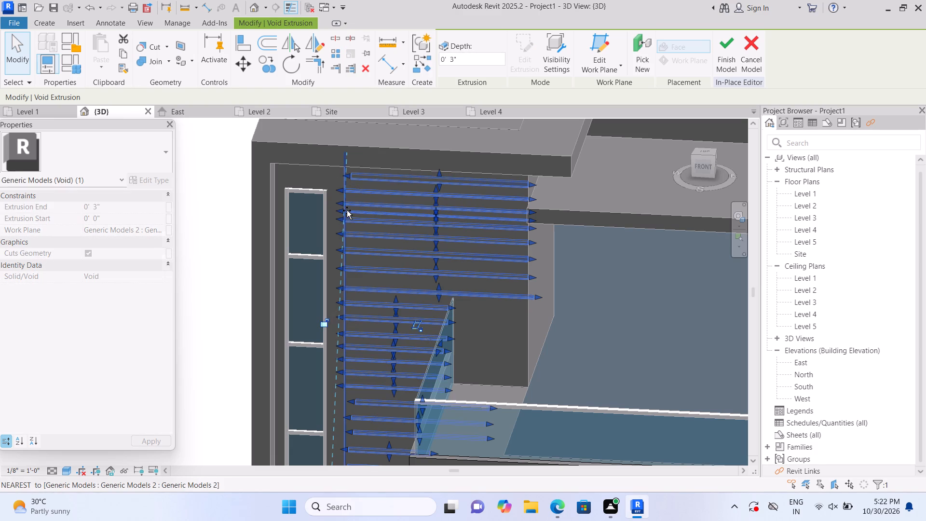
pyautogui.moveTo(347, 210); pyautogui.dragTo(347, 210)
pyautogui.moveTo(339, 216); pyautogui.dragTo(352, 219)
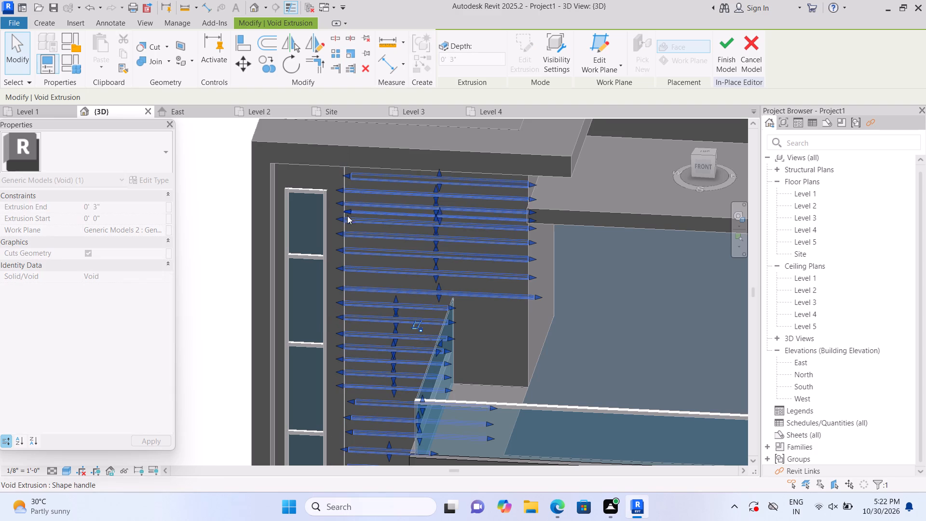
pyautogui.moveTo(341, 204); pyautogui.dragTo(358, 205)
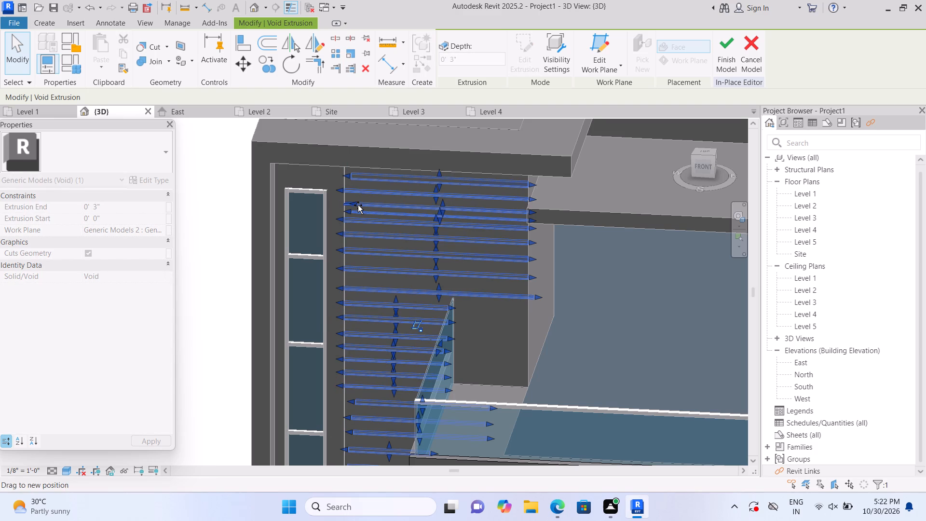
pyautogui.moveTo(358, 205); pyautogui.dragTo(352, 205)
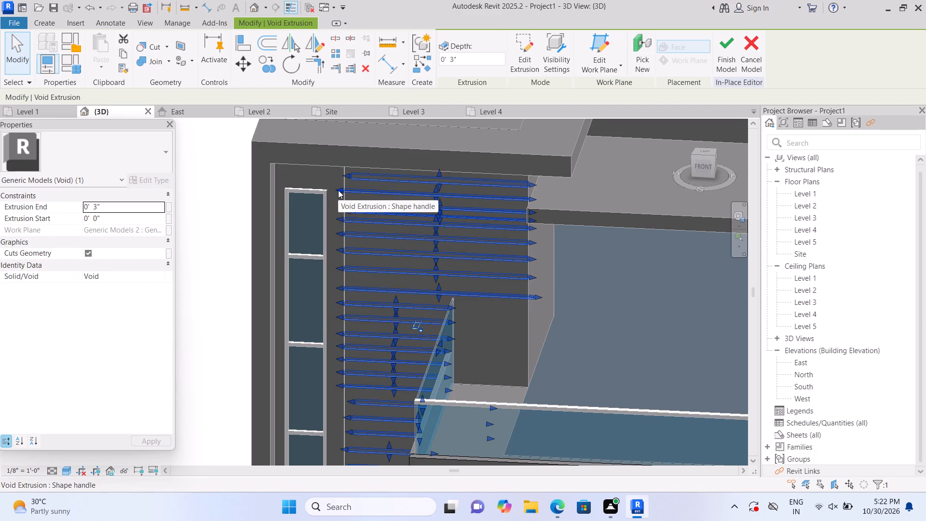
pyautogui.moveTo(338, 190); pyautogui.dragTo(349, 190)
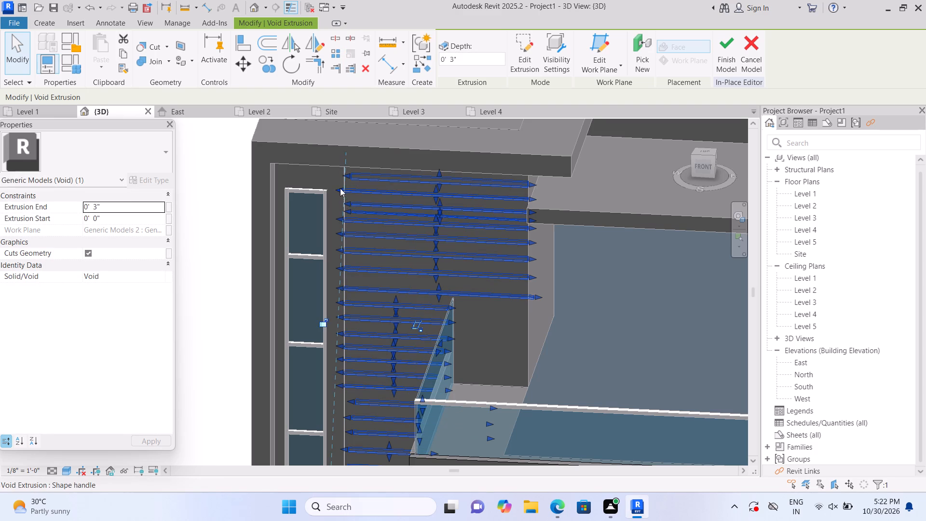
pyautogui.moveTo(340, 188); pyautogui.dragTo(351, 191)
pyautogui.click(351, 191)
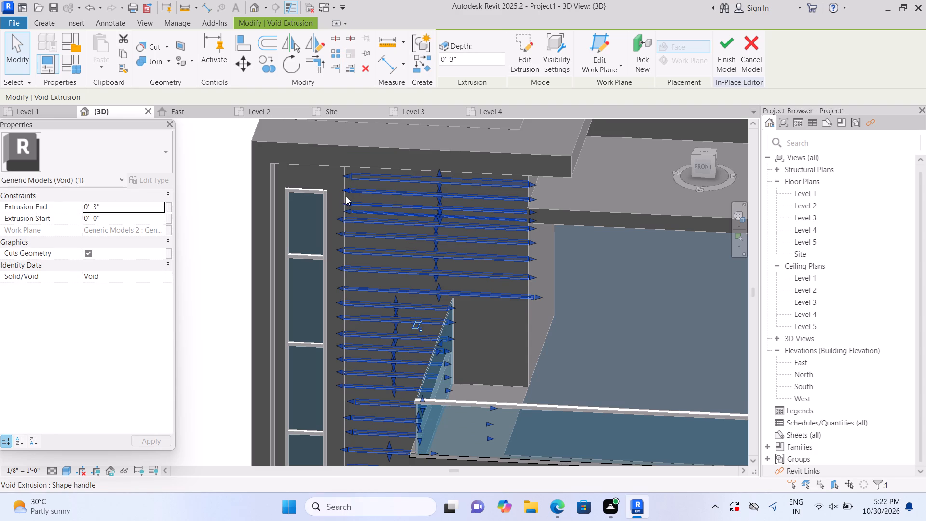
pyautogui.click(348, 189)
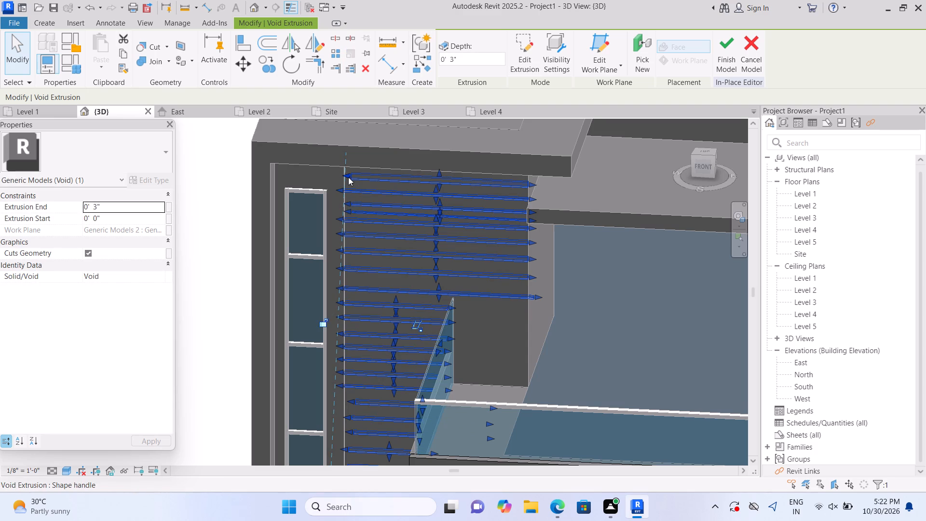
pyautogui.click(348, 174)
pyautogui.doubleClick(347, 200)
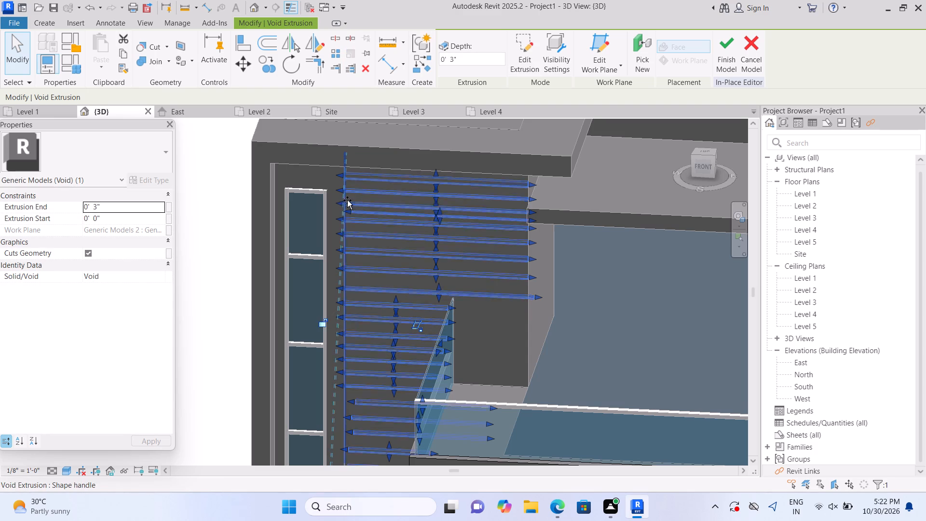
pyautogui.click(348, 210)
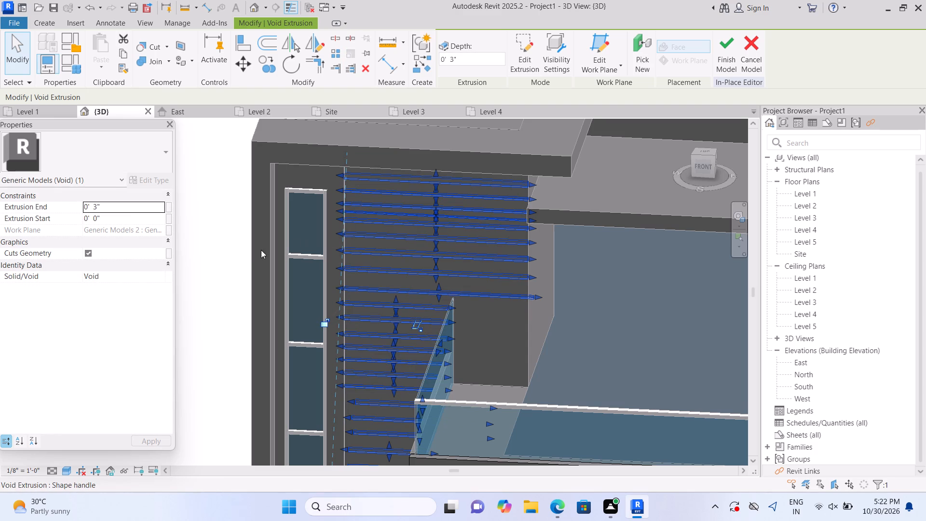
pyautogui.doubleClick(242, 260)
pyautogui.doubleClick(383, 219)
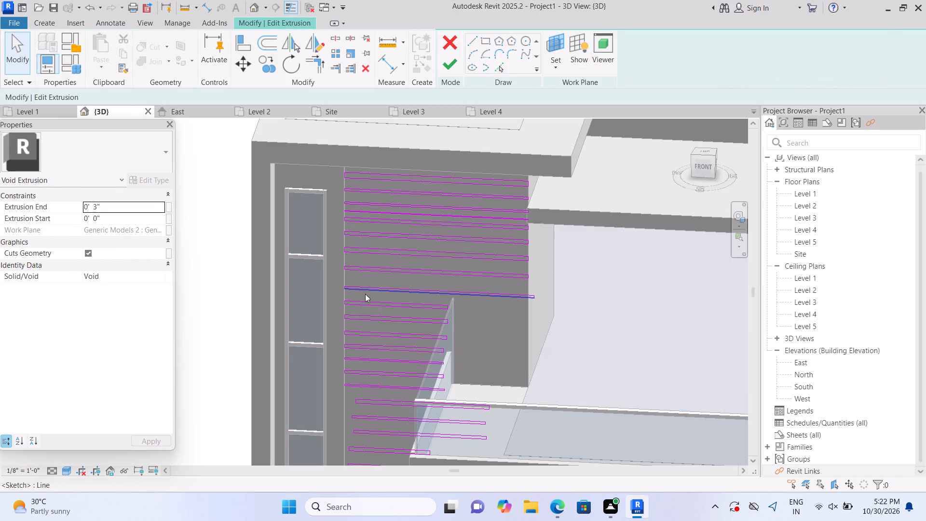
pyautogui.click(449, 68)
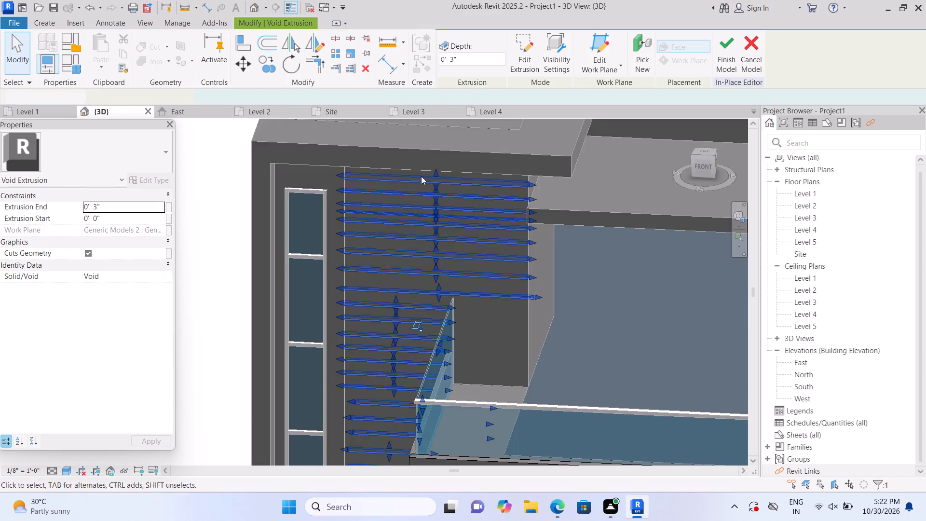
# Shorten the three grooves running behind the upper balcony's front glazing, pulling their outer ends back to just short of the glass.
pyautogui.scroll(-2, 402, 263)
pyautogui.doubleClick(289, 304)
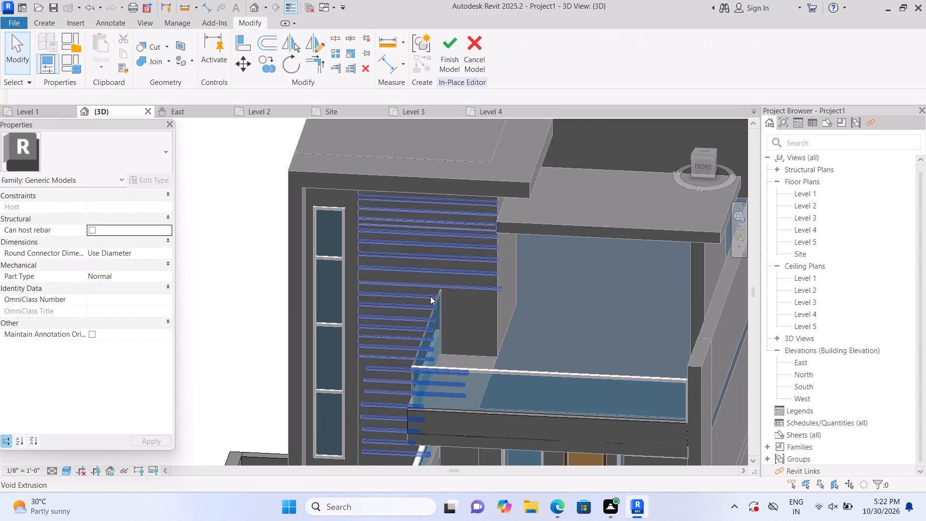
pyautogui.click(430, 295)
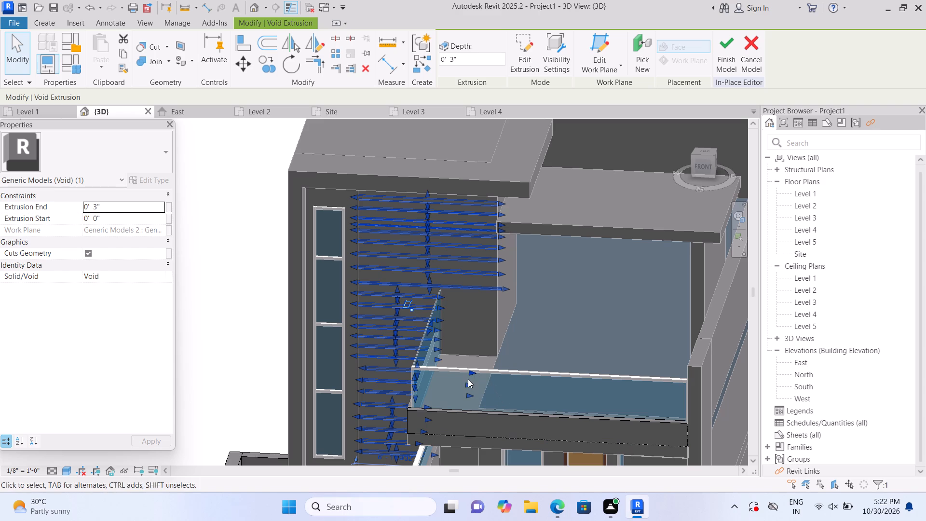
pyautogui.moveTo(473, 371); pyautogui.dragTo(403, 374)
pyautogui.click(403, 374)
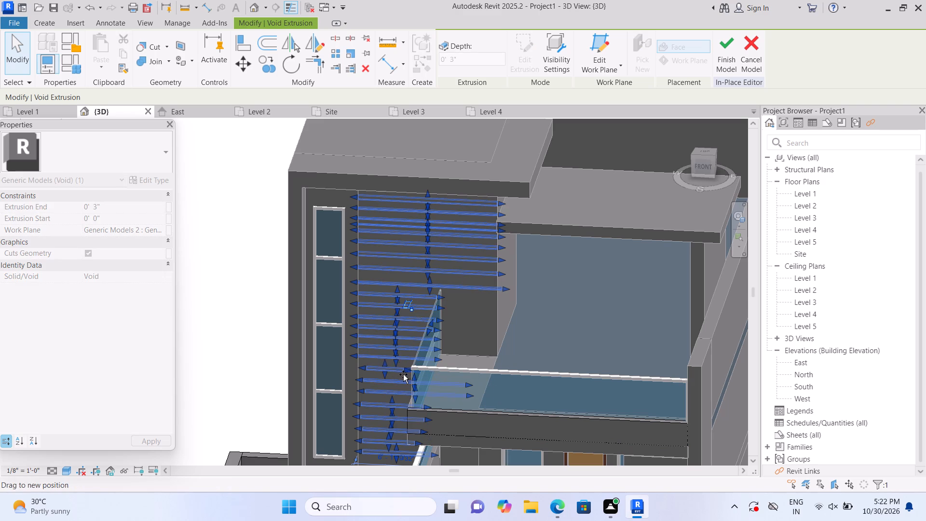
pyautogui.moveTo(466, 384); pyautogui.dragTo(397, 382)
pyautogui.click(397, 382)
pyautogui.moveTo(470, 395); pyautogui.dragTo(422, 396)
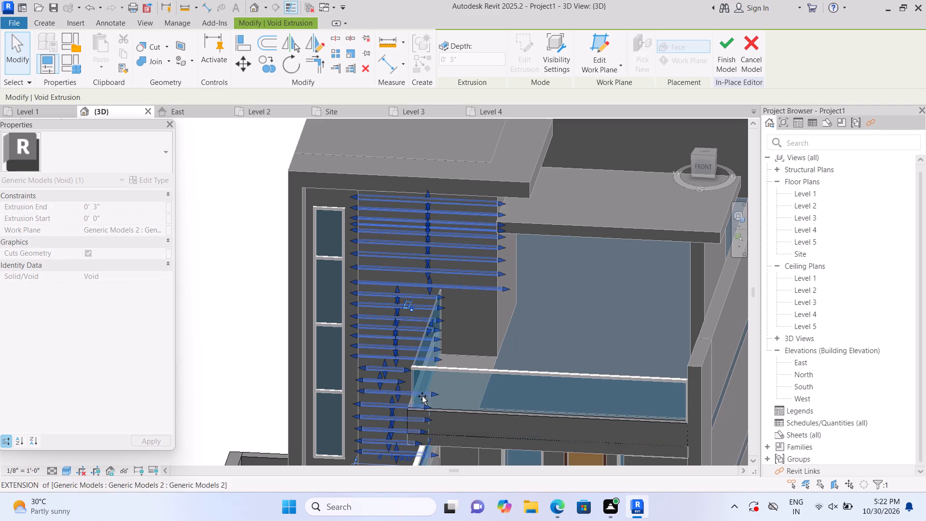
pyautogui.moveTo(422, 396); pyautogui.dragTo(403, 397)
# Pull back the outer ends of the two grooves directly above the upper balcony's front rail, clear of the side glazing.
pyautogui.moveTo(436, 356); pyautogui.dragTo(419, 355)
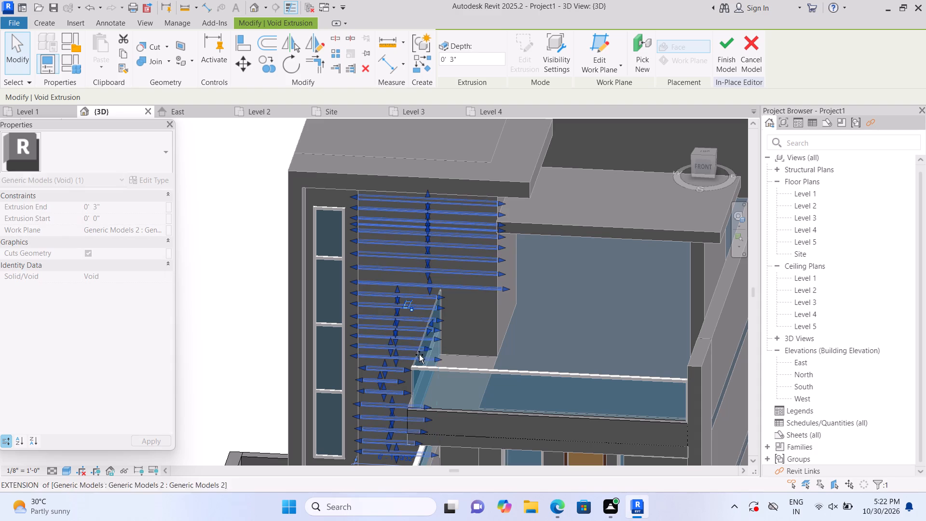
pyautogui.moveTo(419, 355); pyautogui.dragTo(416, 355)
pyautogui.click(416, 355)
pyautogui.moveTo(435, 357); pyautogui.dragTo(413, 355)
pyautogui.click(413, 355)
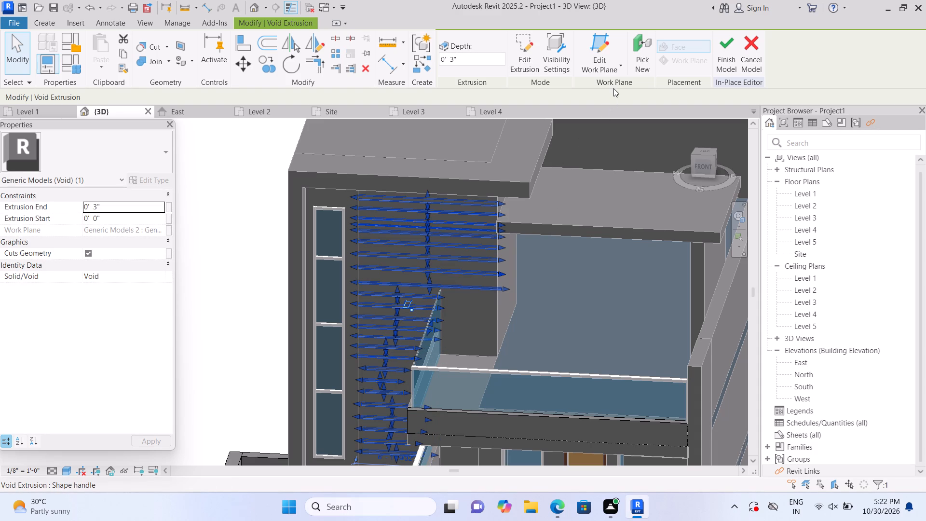
# Delete the void extrusion that holds all the horizontal grooves on the front wall.
pyautogui.press('Delete')
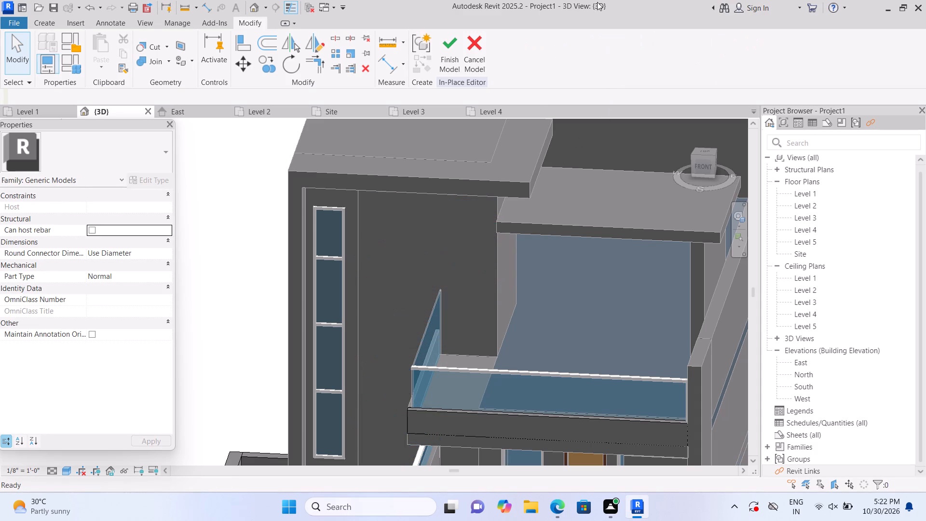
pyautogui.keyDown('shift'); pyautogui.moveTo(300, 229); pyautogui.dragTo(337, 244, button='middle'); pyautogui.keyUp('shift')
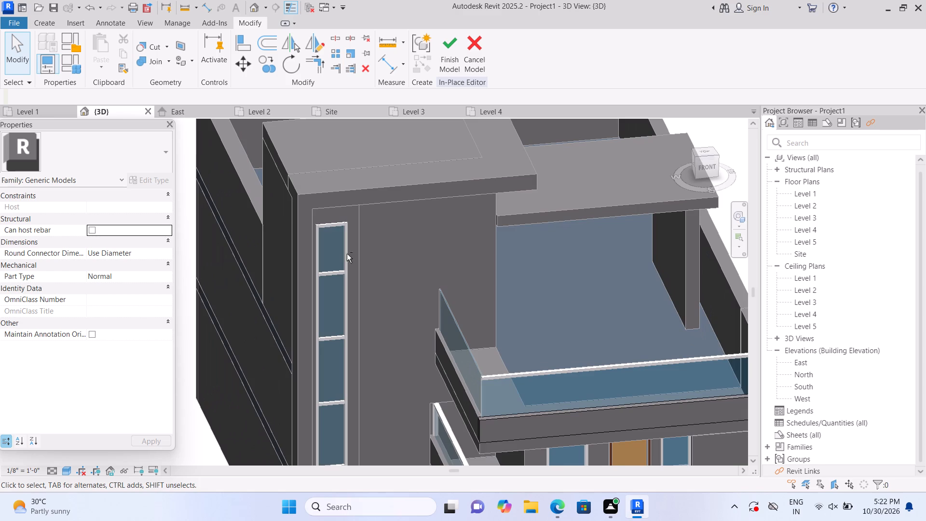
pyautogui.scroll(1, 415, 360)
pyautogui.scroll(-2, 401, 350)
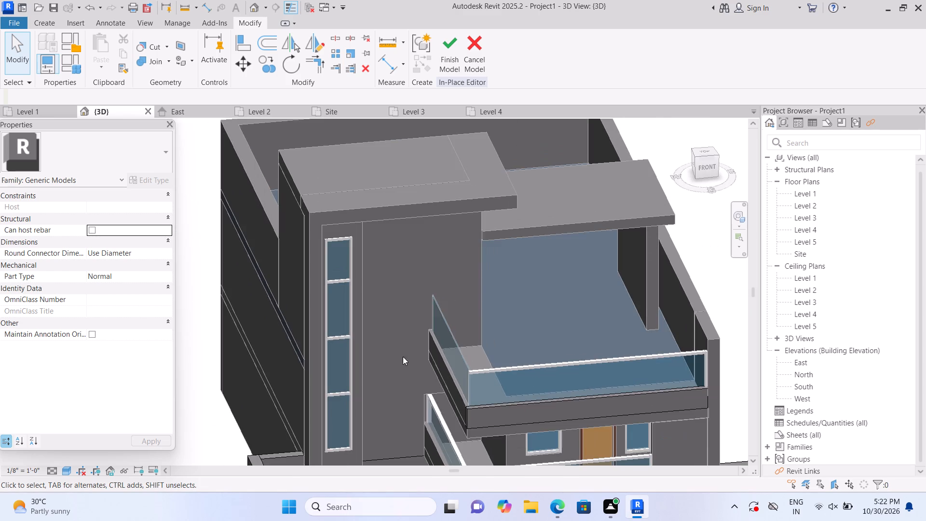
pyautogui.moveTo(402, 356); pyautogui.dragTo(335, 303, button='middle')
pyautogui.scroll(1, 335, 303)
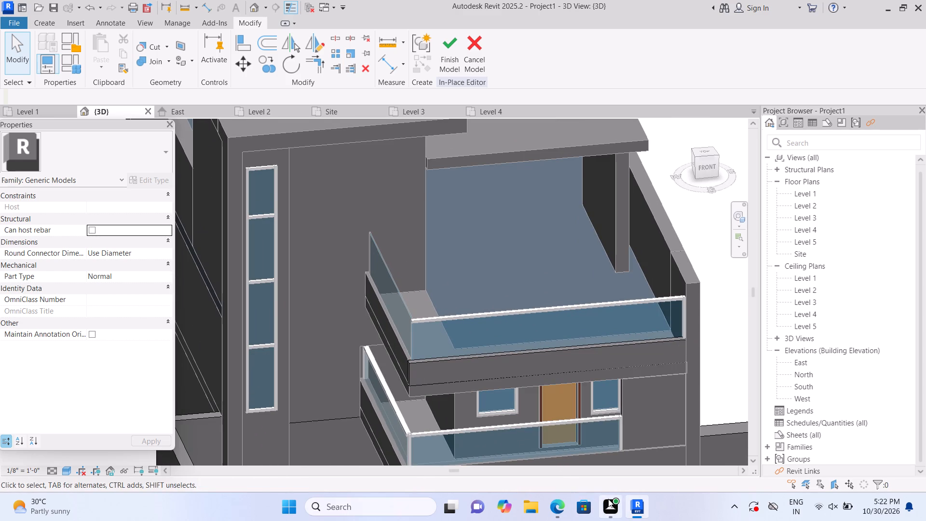
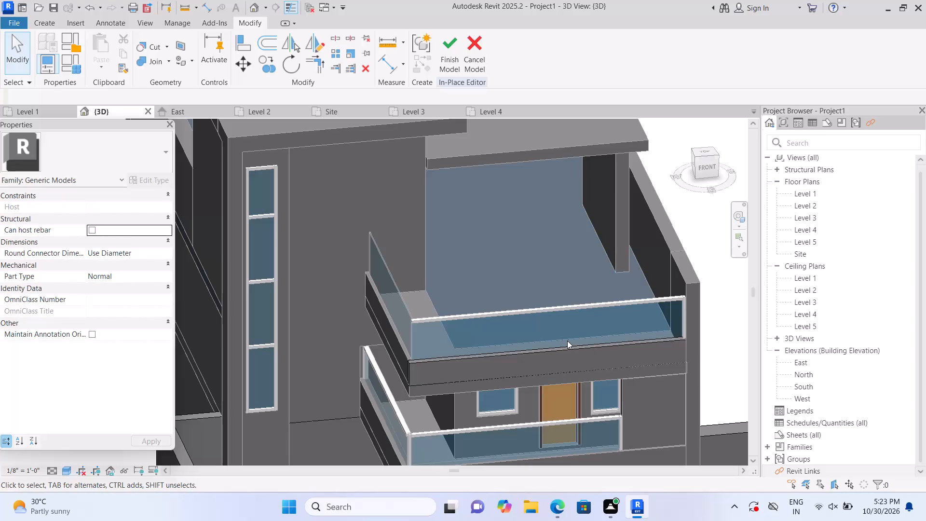
# Inspect the front facade around the wall panel, balconies and boundary wall, down from the roof slab.
pyautogui.scroll(-2, 568, 357)
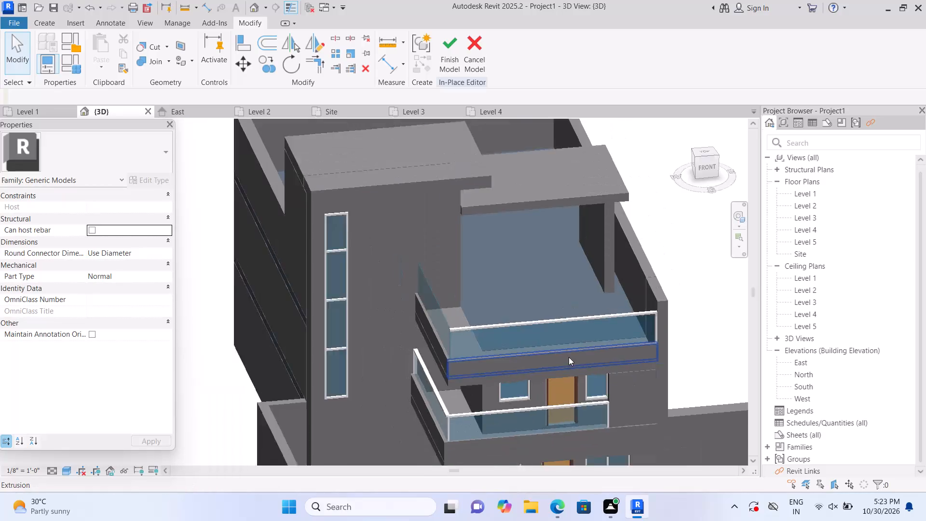
pyautogui.scroll(-2, 569, 357)
pyautogui.moveTo(452, 411); pyautogui.dragTo(408, 348, button='middle')
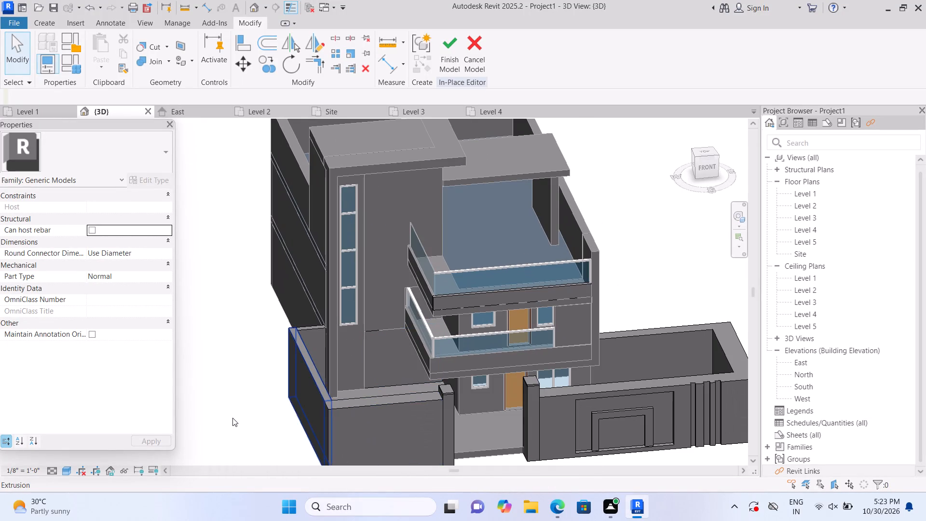
pyautogui.moveTo(235, 417); pyautogui.dragTo(250, 417, button='middle')
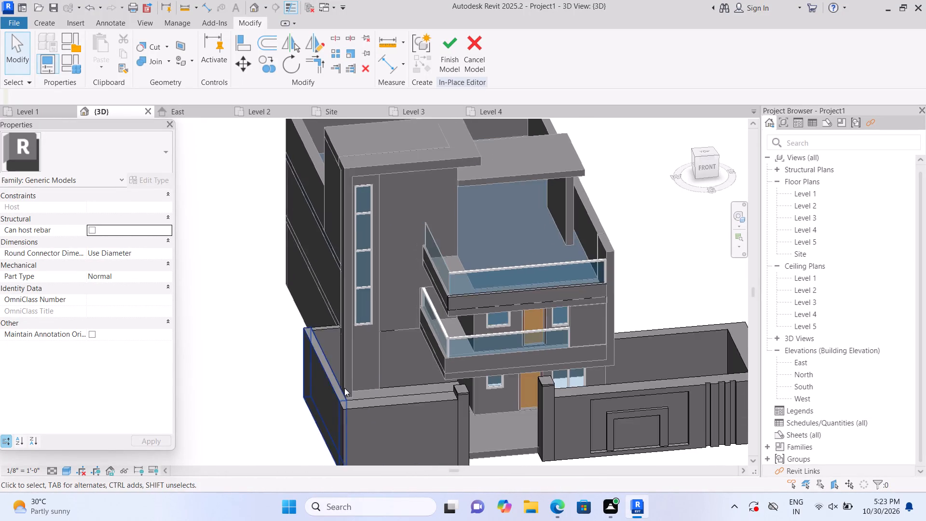
pyautogui.scroll(1, 342, 389)
pyautogui.moveTo(340, 390); pyautogui.dragTo(290, 421, button='middle')
pyautogui.scroll(2, 354, 391)
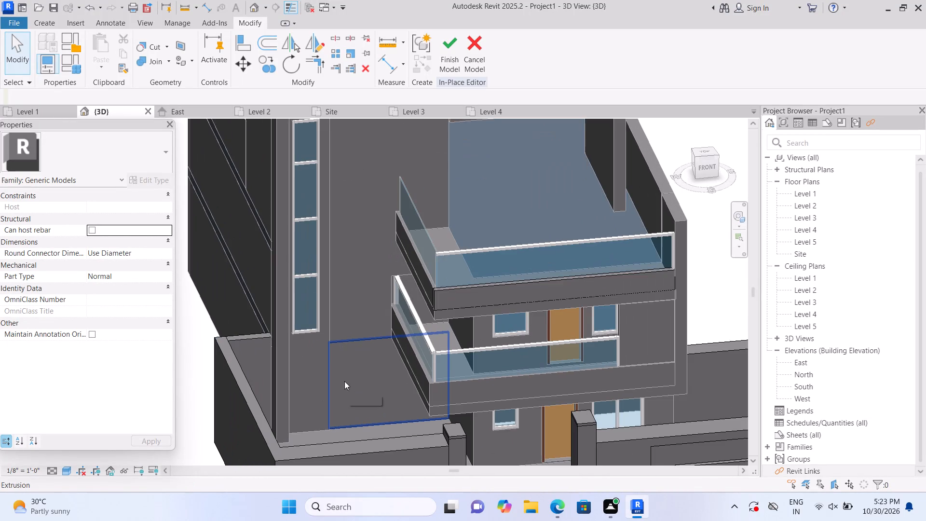
pyautogui.moveTo(344, 381); pyautogui.dragTo(347, 452, button='middle')
pyautogui.moveTo(342, 384); pyautogui.dragTo(340, 421, button='middle')
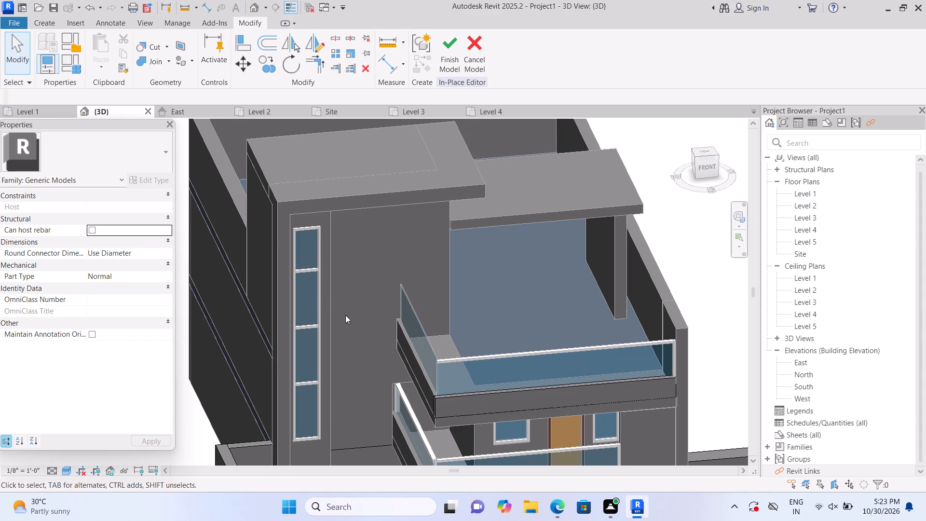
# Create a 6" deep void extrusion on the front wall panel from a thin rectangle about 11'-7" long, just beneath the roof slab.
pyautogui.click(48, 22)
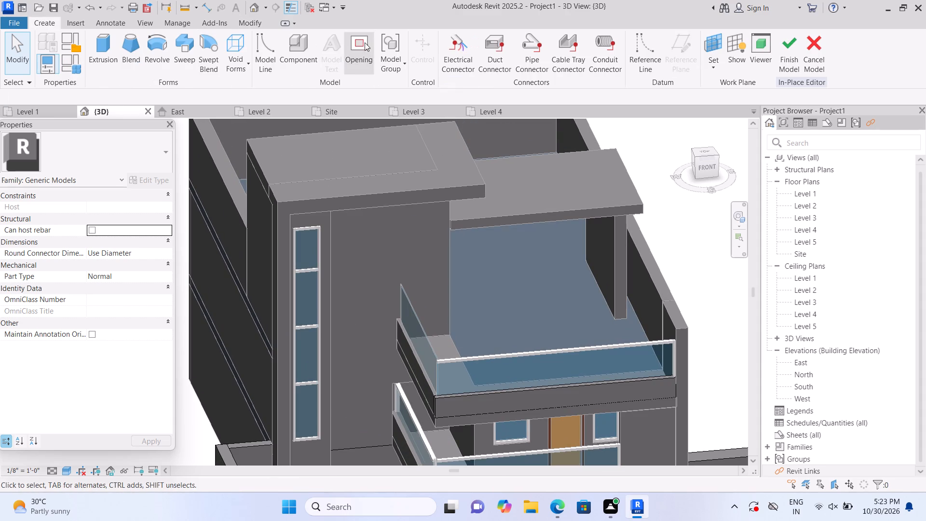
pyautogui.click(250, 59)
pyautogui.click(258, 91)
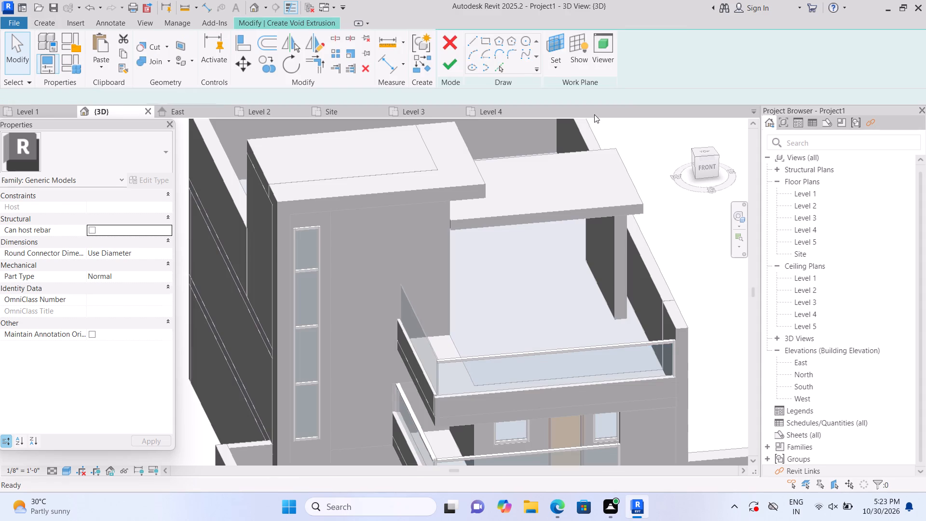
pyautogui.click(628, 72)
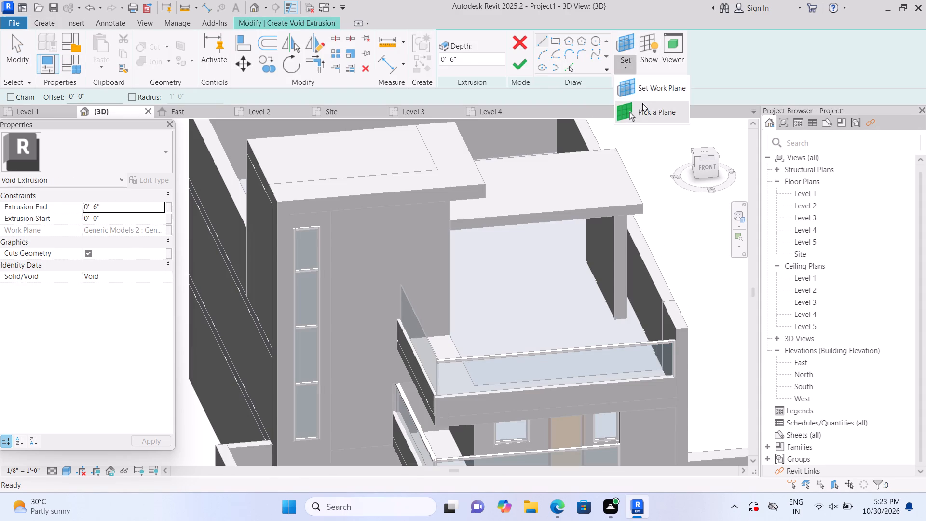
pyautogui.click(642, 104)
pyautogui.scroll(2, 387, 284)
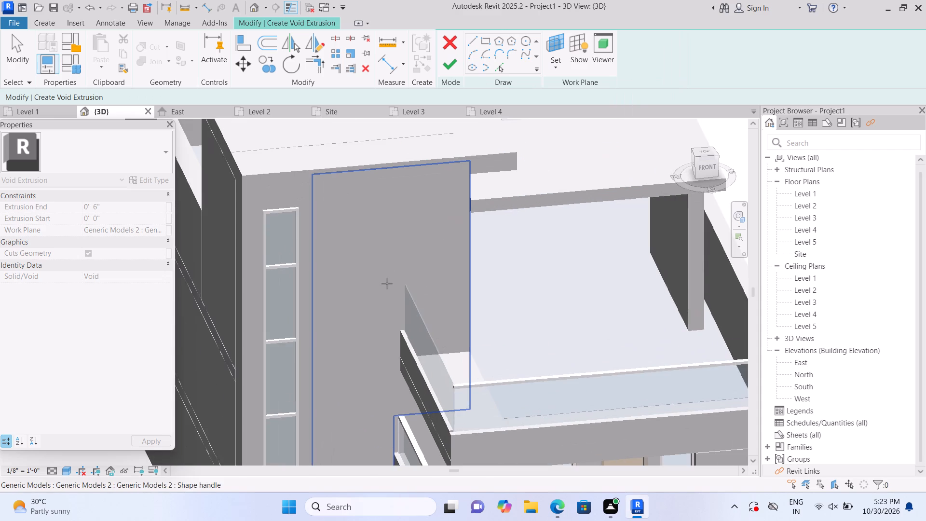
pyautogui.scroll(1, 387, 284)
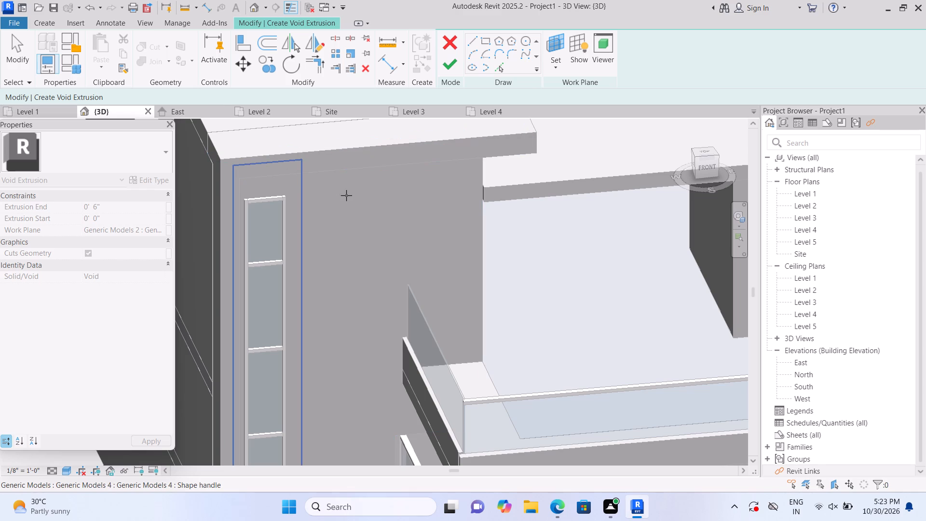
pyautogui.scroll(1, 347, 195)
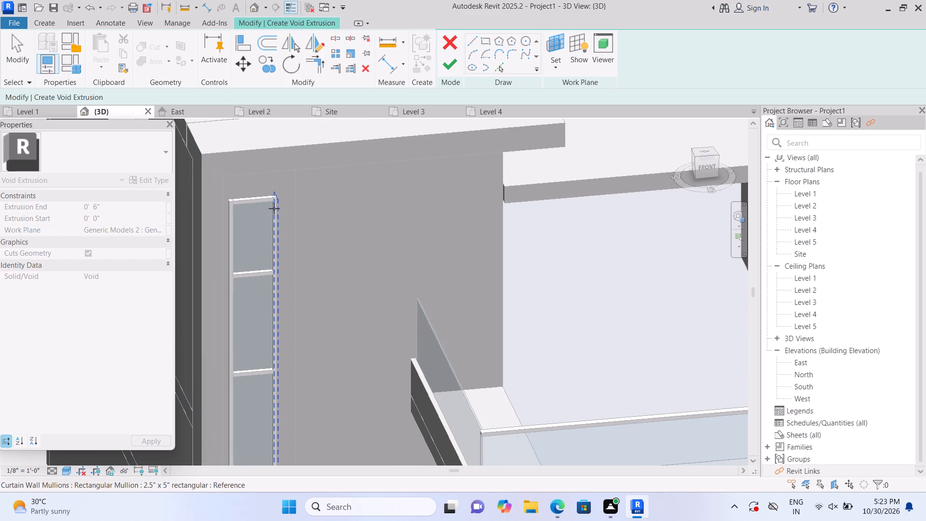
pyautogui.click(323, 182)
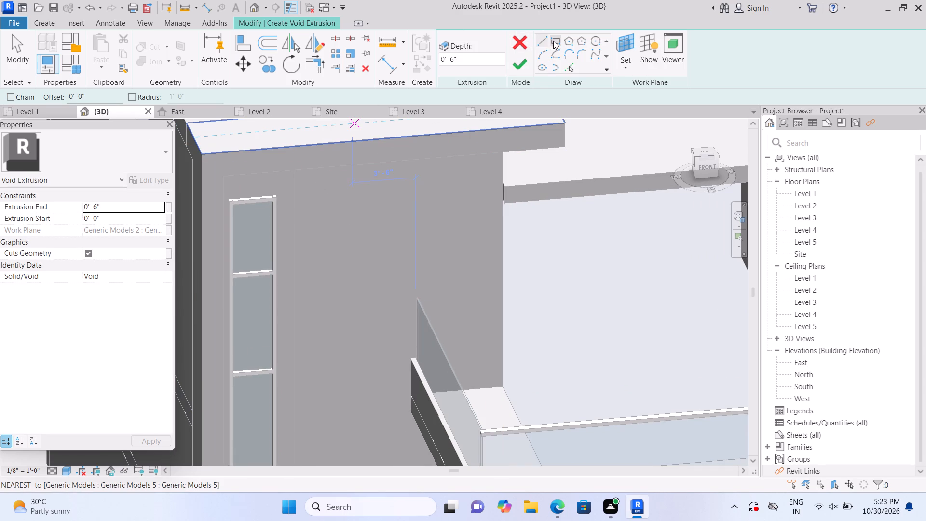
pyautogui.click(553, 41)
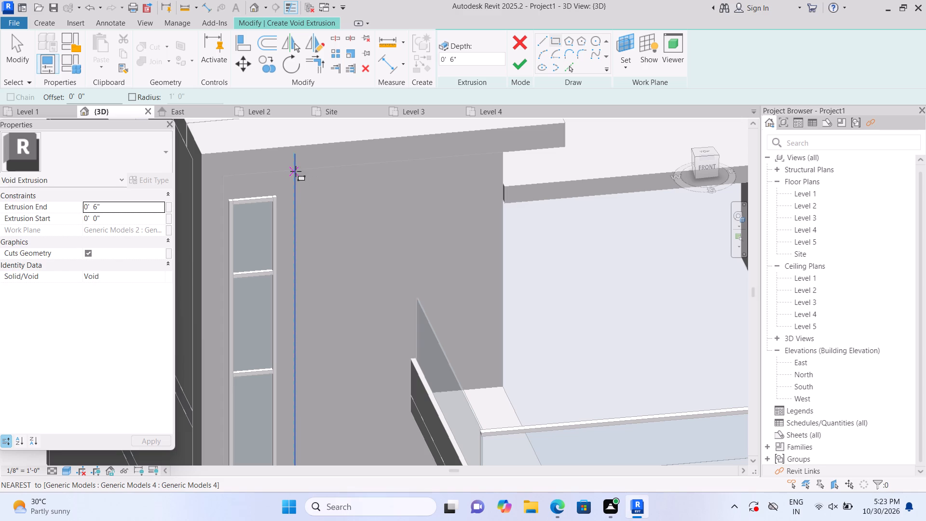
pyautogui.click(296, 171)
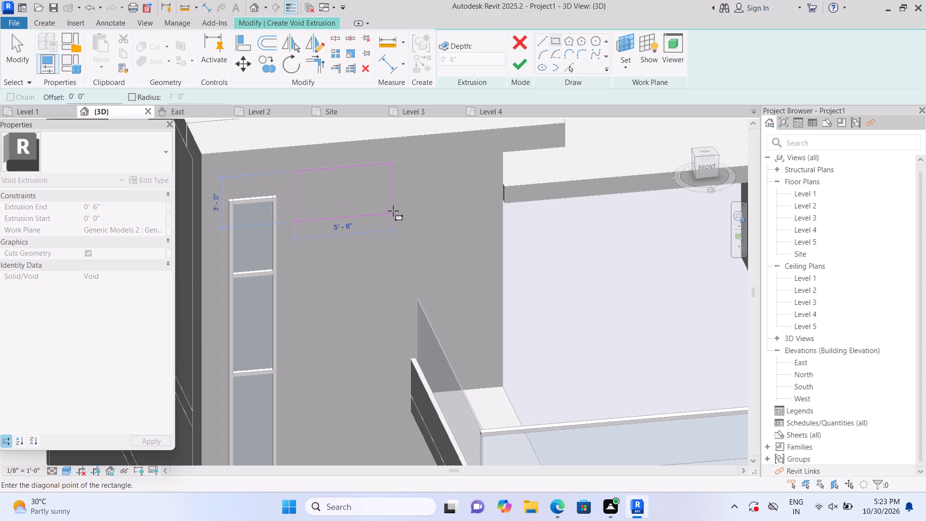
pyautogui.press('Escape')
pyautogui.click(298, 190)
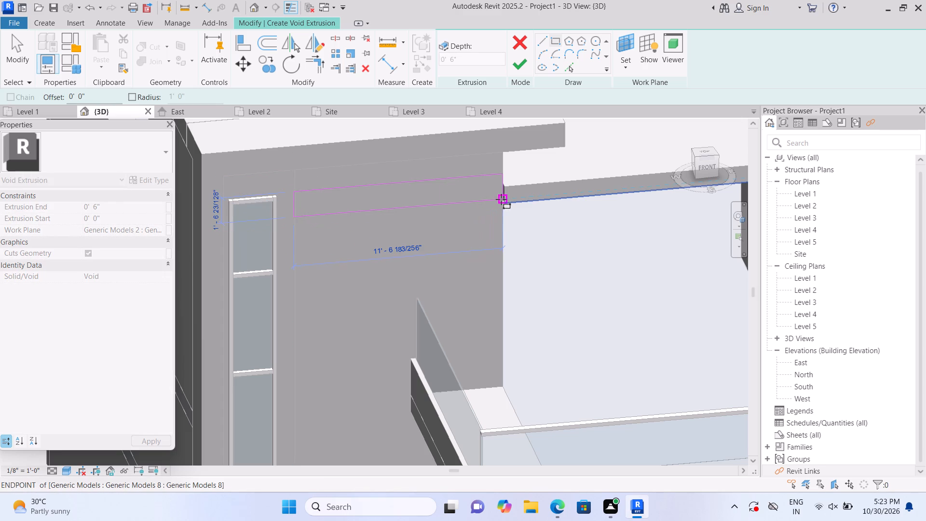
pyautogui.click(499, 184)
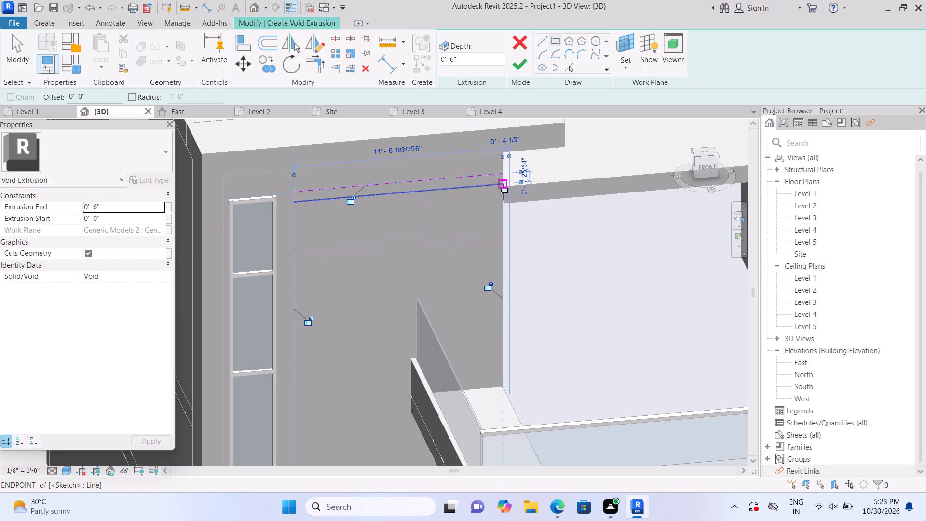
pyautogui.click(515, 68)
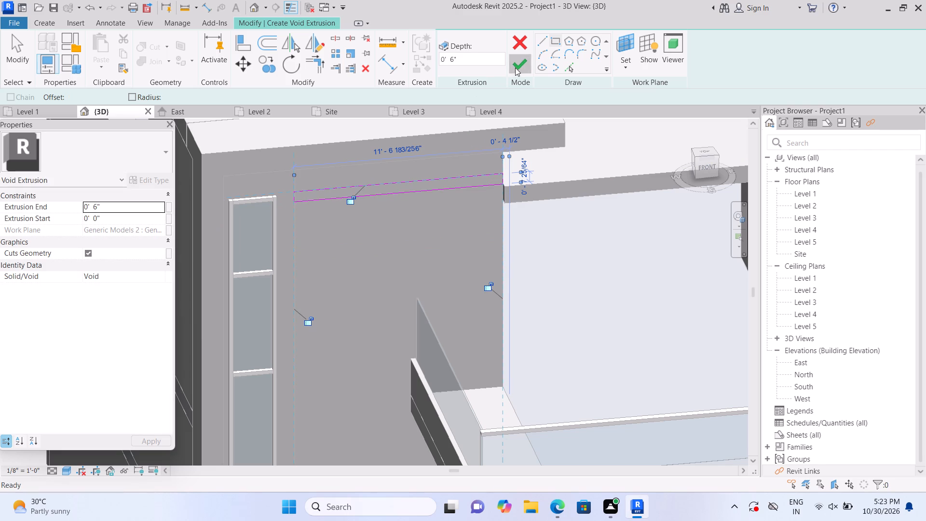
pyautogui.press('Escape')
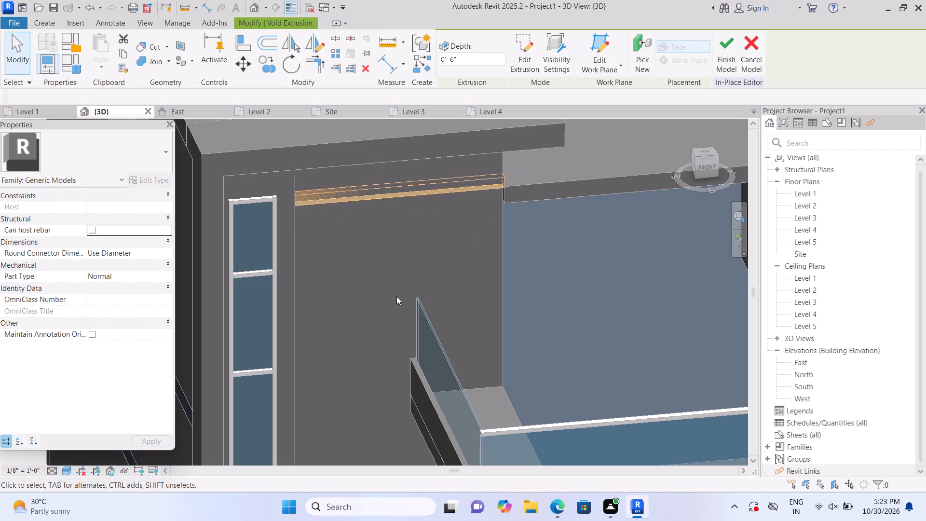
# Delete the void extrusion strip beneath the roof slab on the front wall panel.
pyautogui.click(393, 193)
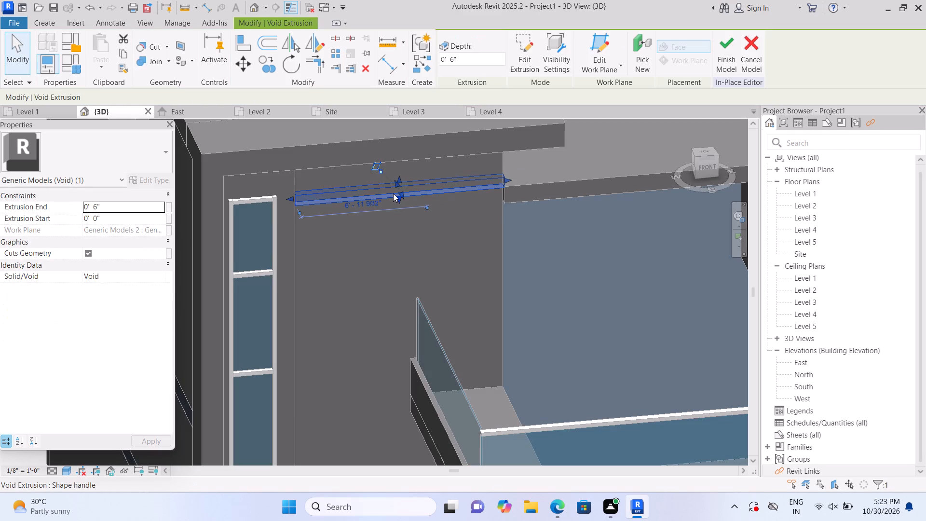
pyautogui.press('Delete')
# Start a new void extrusion with the front face of the wall panel beside the tall window strip as its work plane.
pyautogui.keyDown('shift'); pyautogui.moveTo(403, 219); pyautogui.dragTo(377, 239, button='middle'); pyautogui.keyUp('shift')
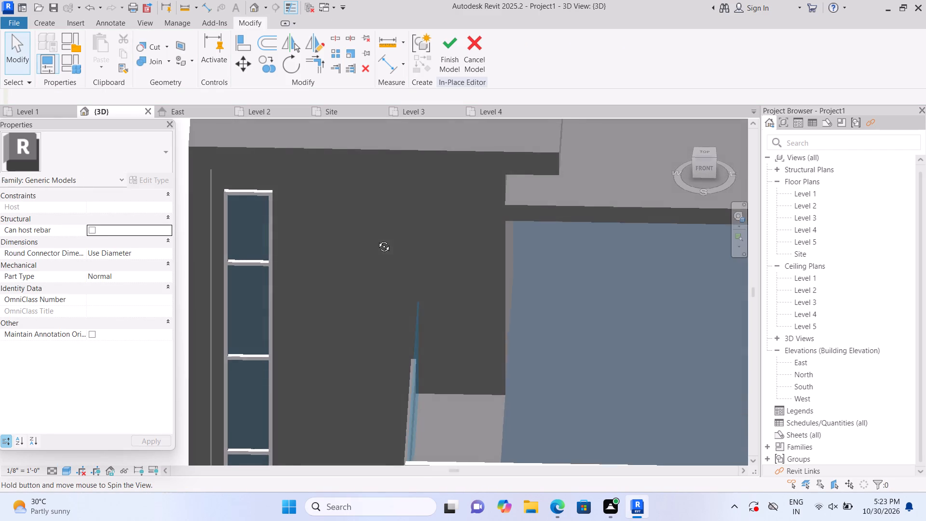
pyautogui.keyDown('shift'); pyautogui.moveTo(377, 239); pyautogui.dragTo(365, 242, button='middle'); pyautogui.keyUp('shift')
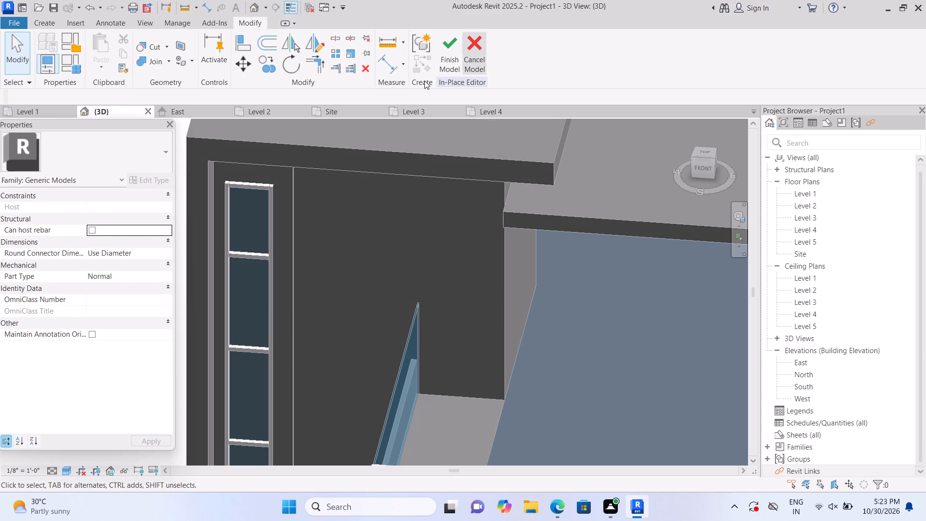
pyautogui.click(54, 18)
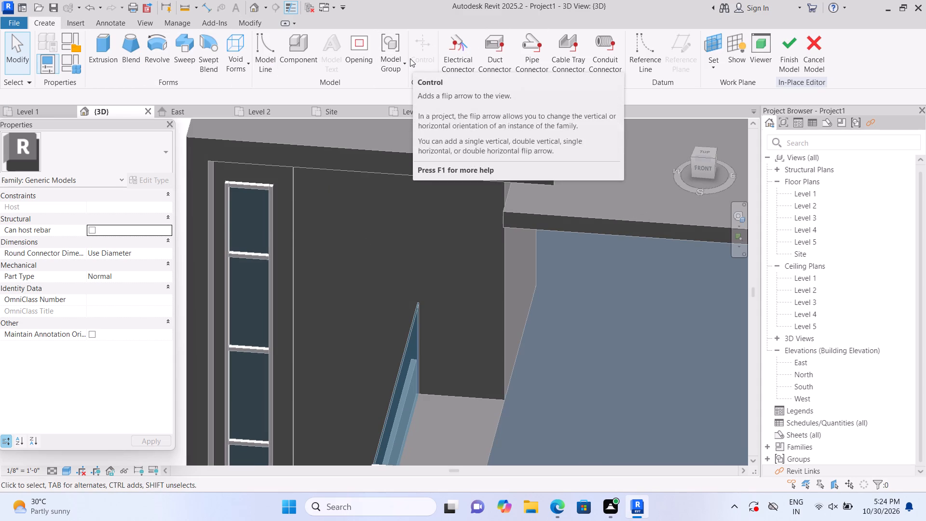
pyautogui.click(247, 64)
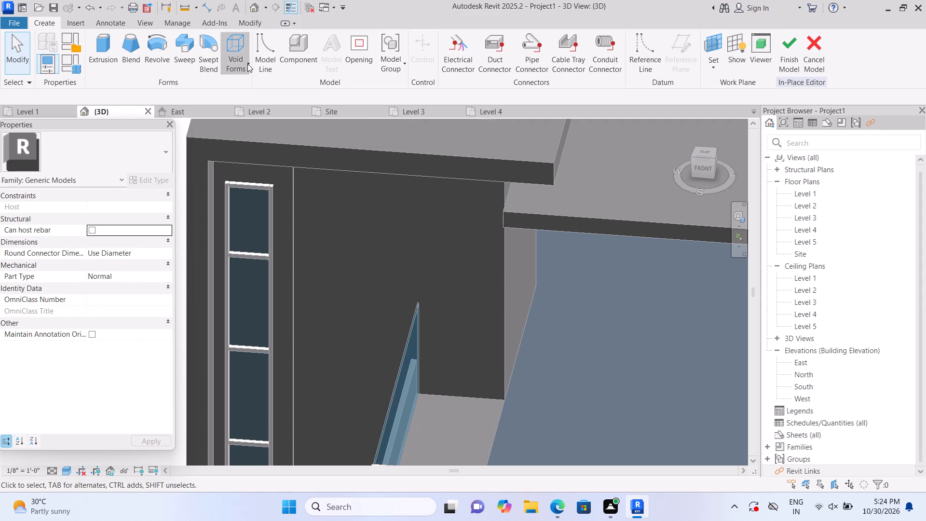
pyautogui.click(255, 80)
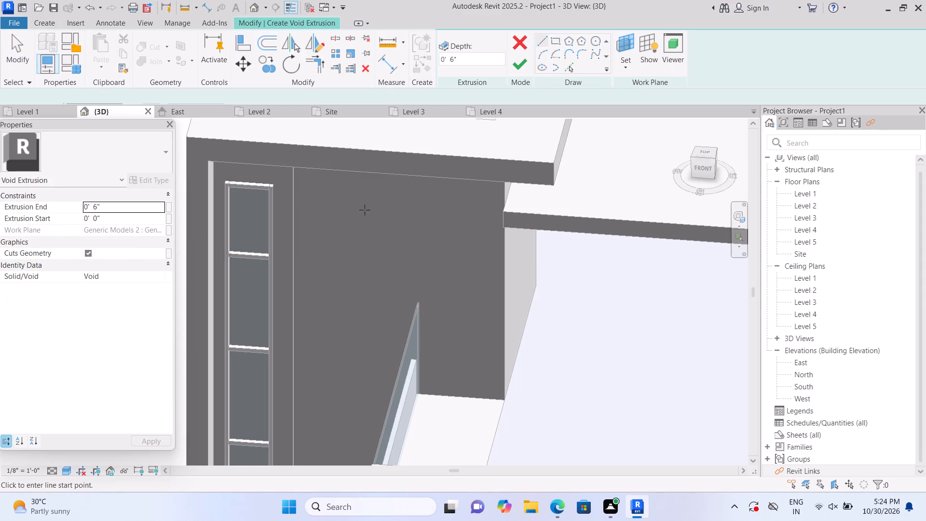
pyautogui.click(630, 72)
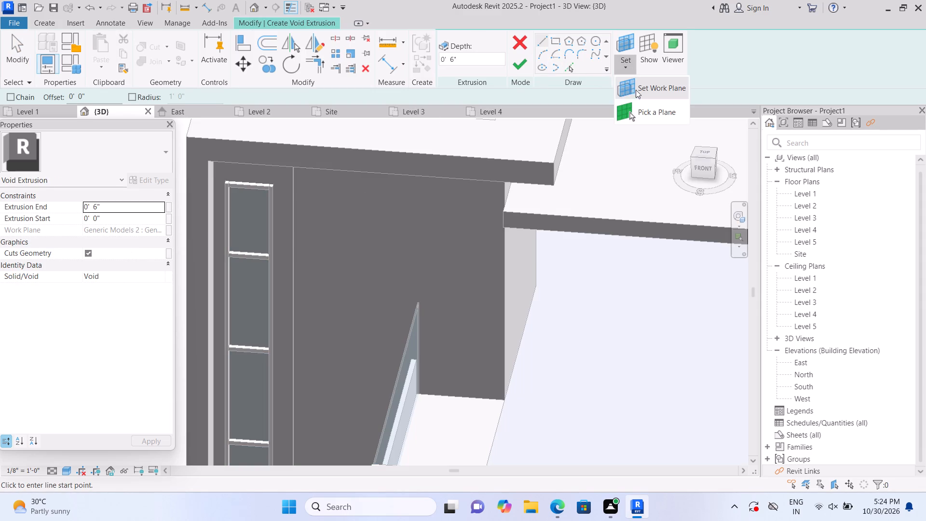
pyautogui.click(641, 105)
pyautogui.scroll(3, 407, 248)
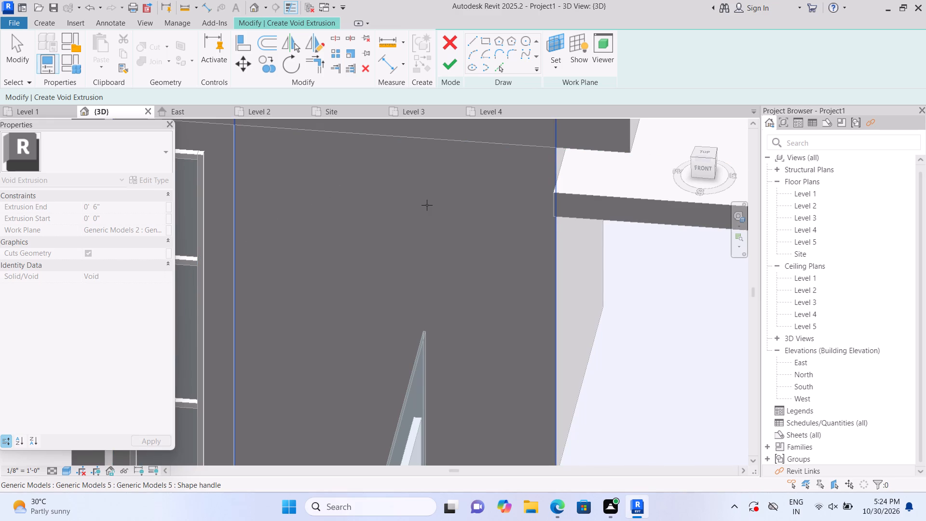
pyautogui.scroll(-4, 427, 205)
pyautogui.scroll(1, 427, 206)
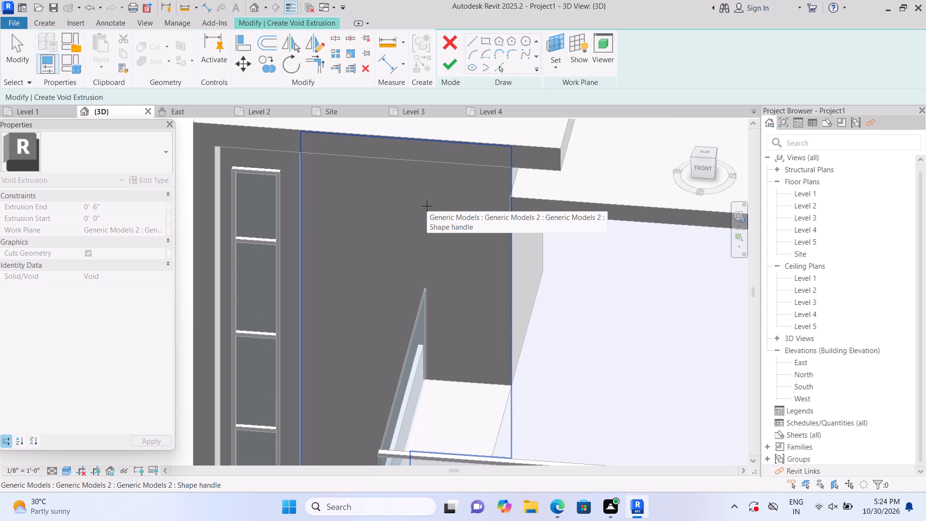
pyautogui.click(427, 206)
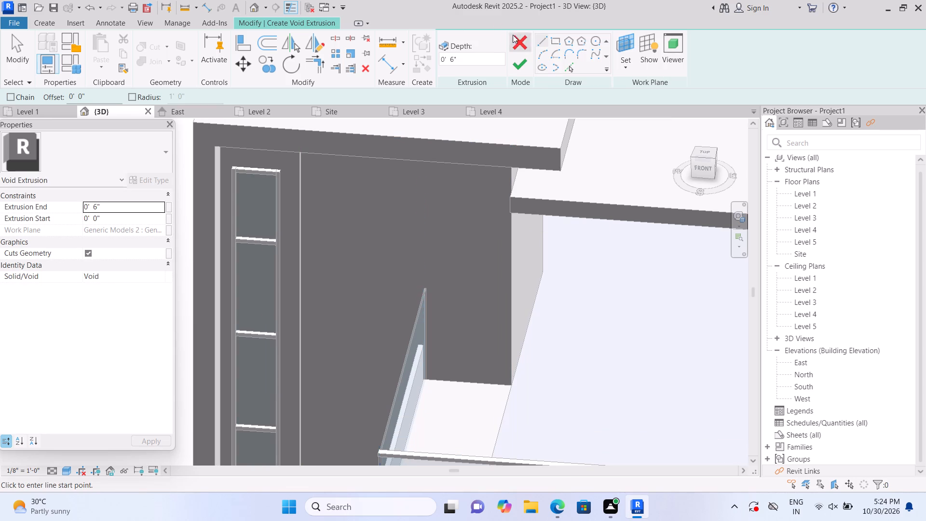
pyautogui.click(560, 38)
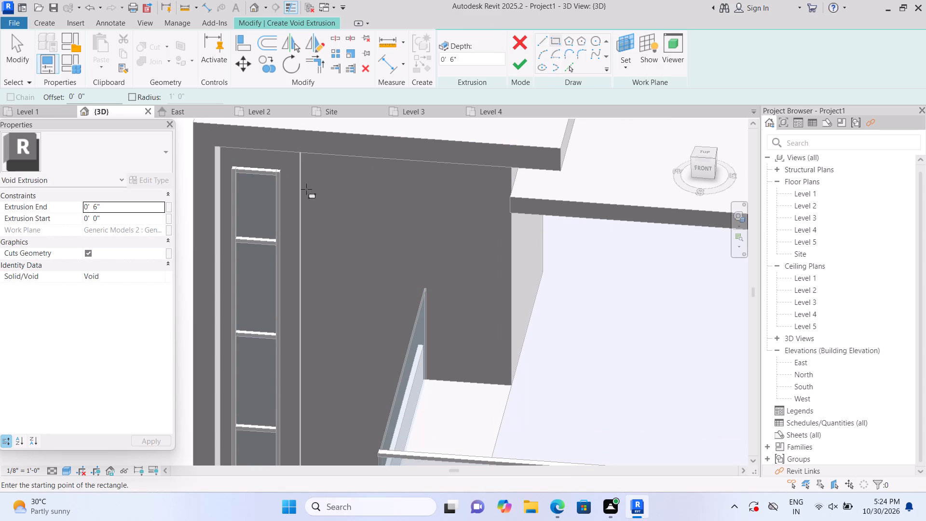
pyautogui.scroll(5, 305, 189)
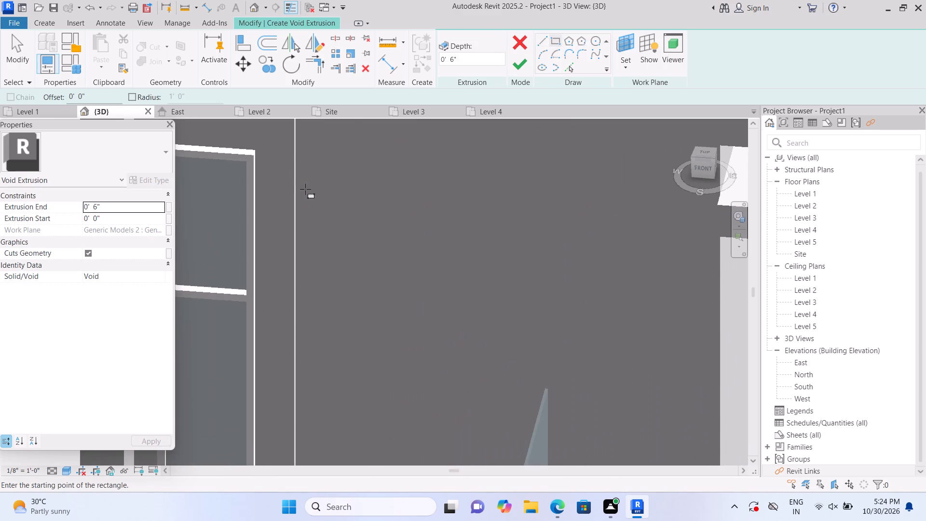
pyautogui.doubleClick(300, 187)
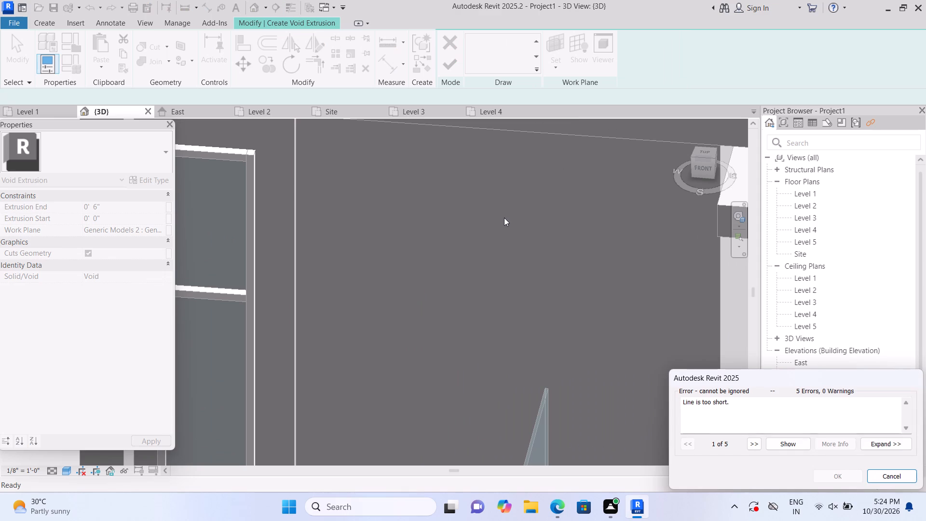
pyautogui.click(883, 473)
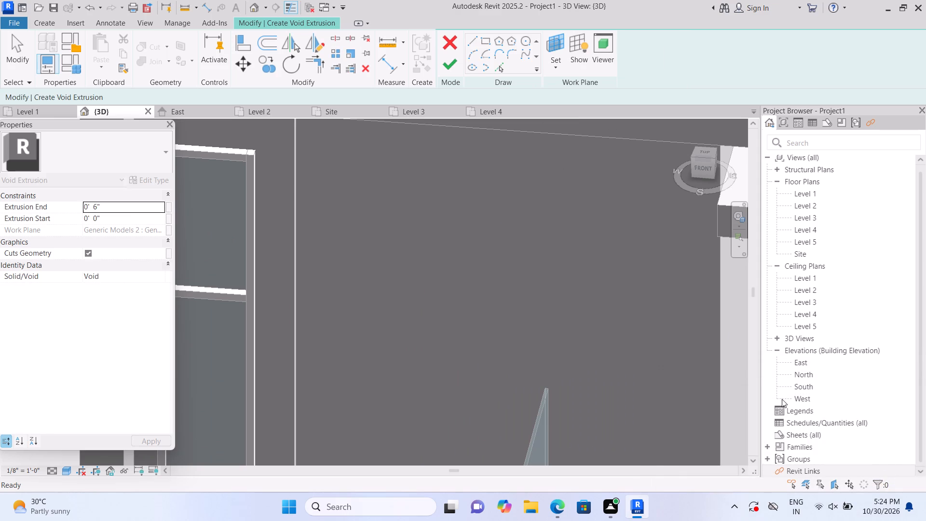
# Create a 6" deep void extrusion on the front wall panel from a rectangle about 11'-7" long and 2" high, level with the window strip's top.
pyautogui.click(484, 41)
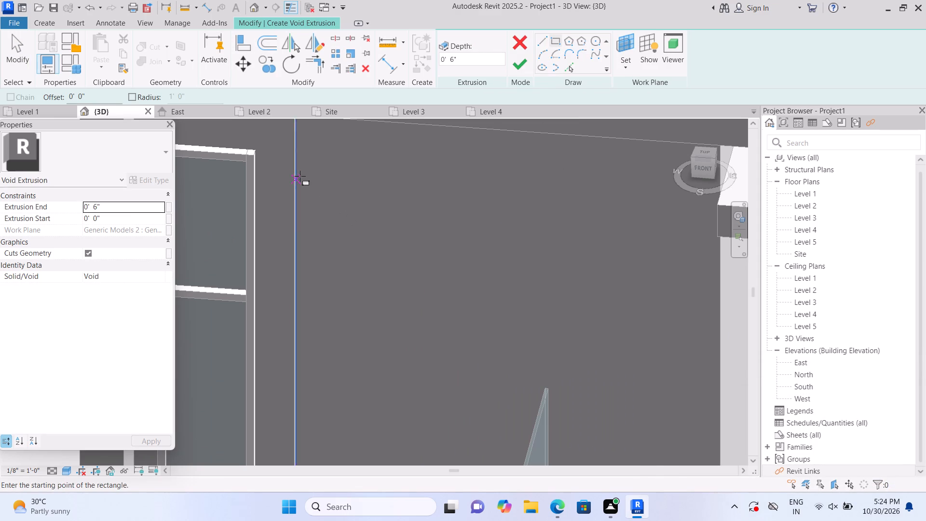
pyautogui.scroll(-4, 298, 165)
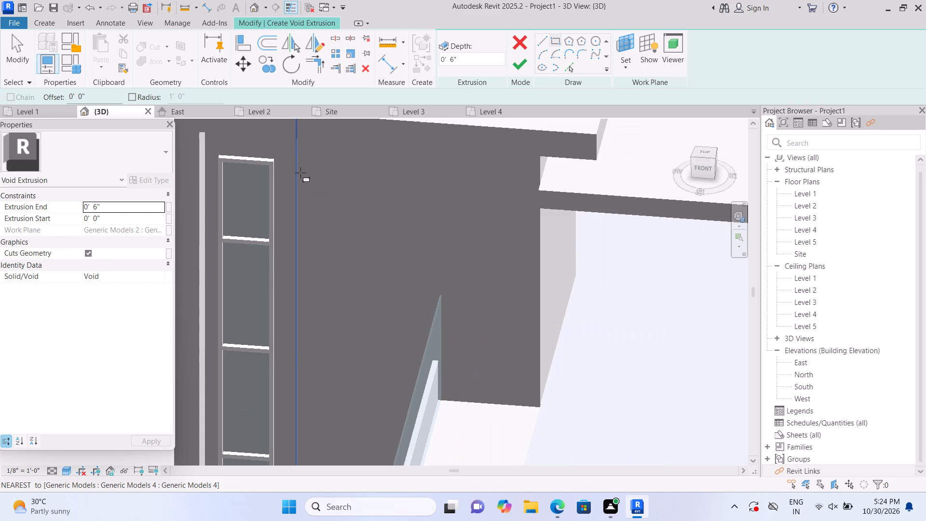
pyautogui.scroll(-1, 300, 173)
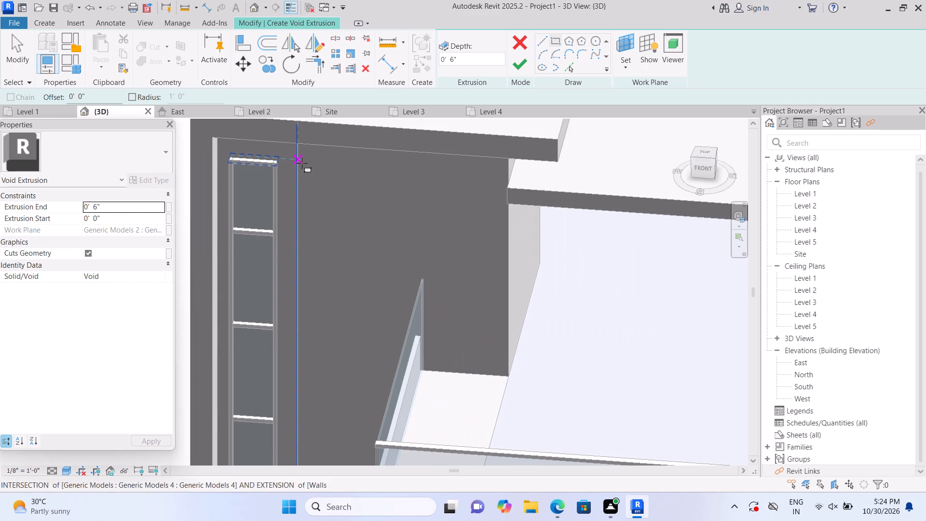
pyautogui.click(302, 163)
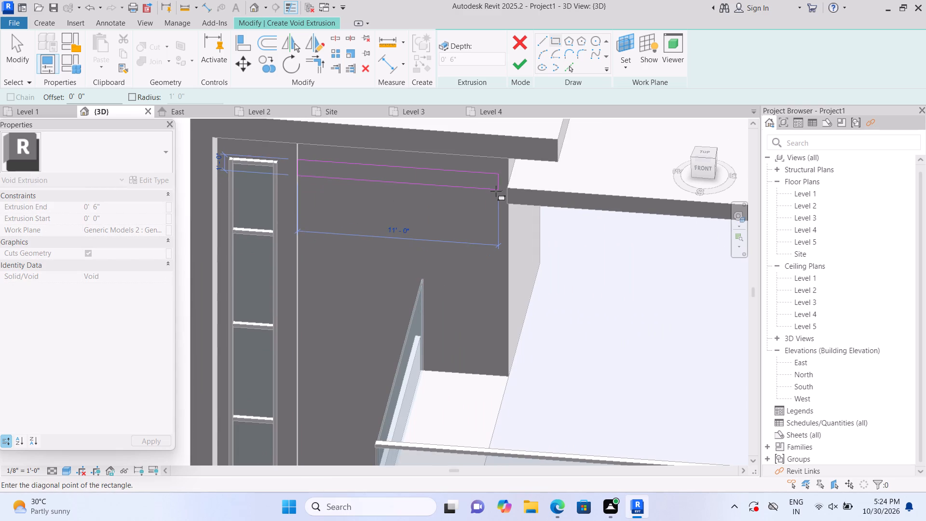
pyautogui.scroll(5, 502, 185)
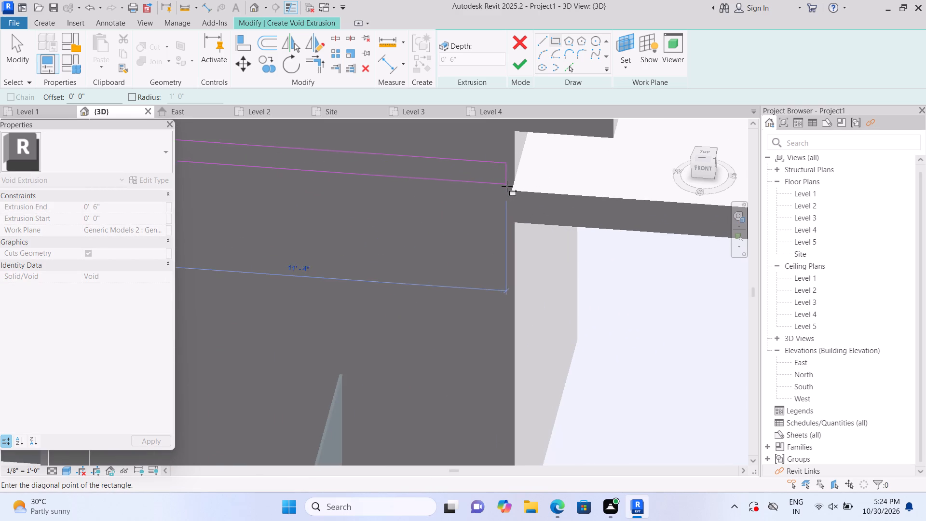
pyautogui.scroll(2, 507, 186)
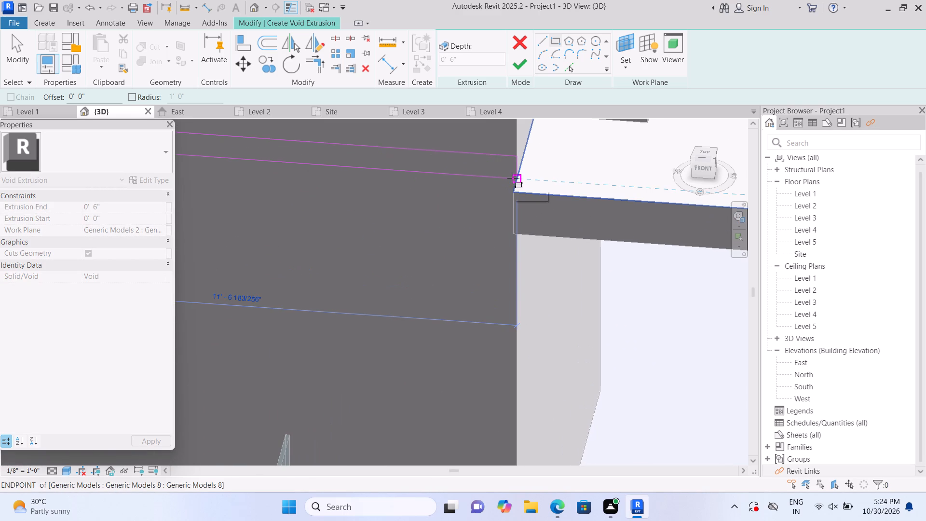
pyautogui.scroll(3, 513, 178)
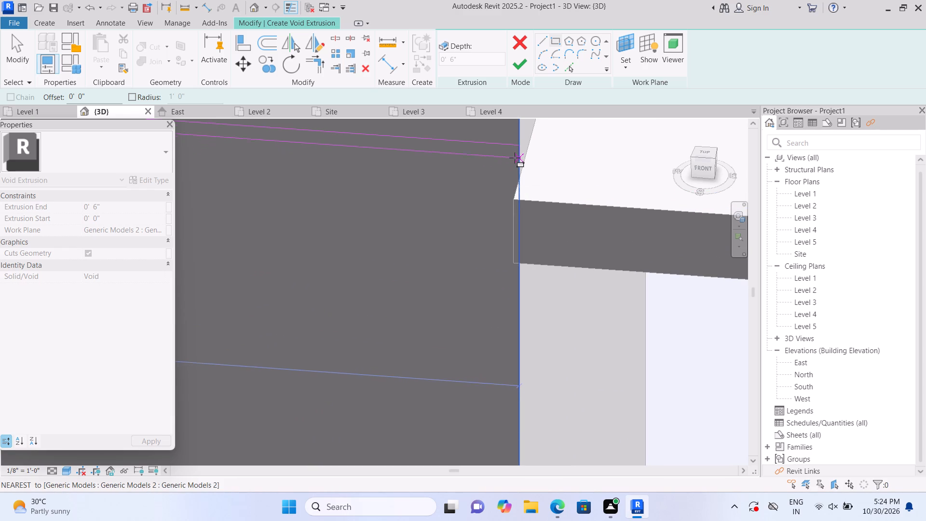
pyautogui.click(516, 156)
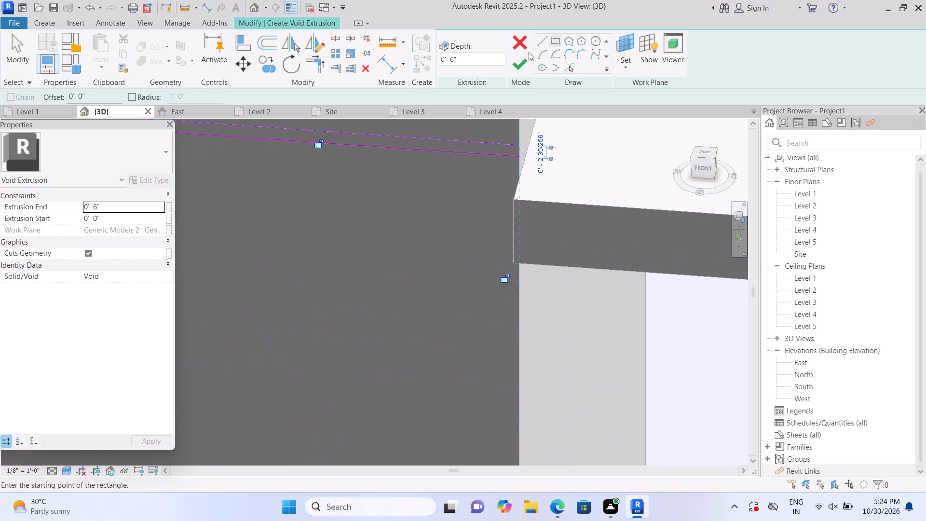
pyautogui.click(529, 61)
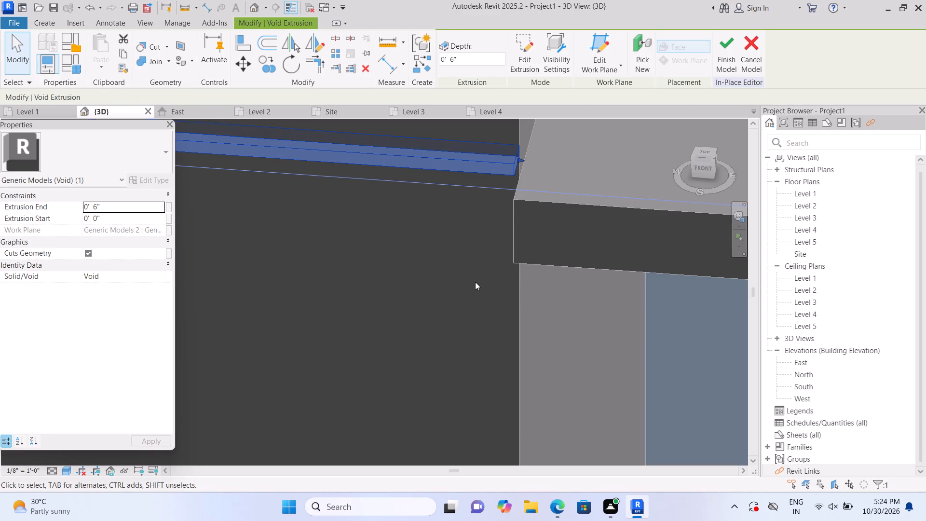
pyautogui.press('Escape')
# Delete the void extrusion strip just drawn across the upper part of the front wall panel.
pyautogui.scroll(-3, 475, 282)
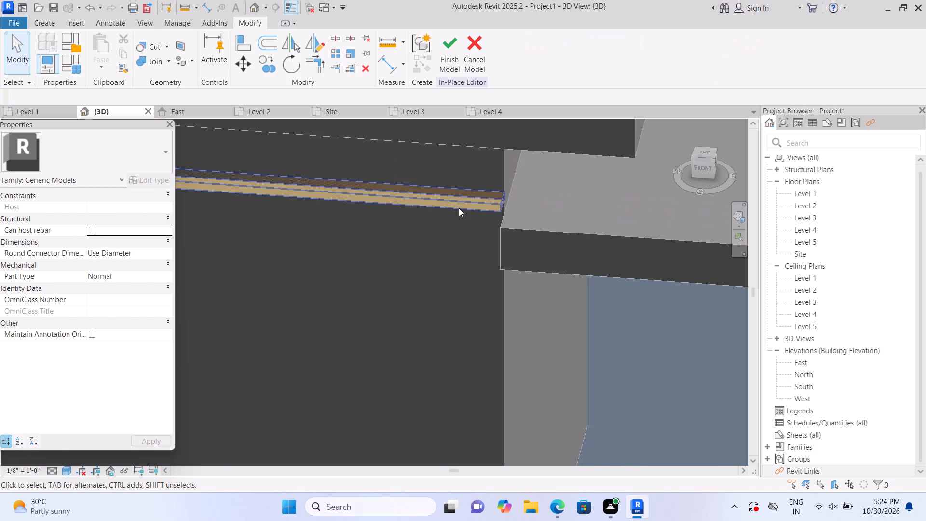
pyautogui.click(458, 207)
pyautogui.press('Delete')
# Return the 3D view to its home orientation and switch its visual style from shaded colours to material appearances.
pyautogui.scroll(-6, 458, 207)
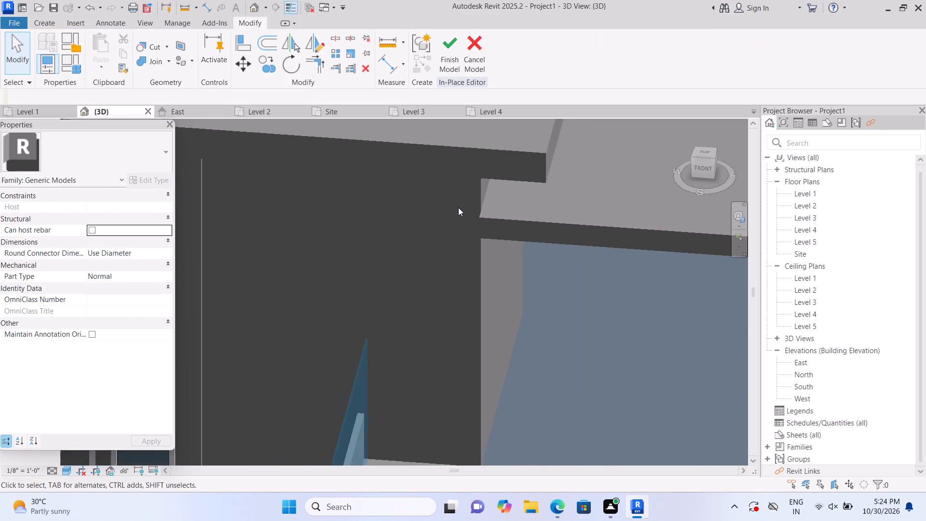
pyautogui.scroll(-7, 458, 207)
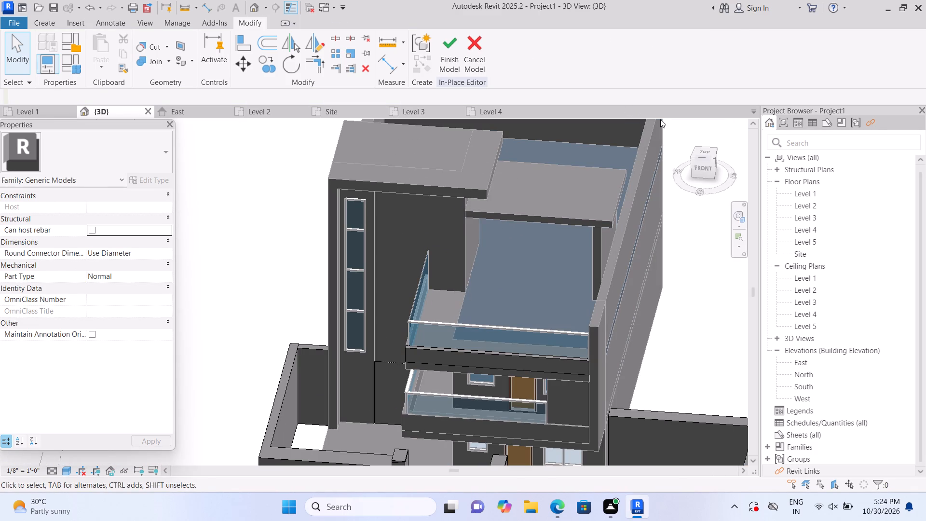
pyautogui.click(682, 125)
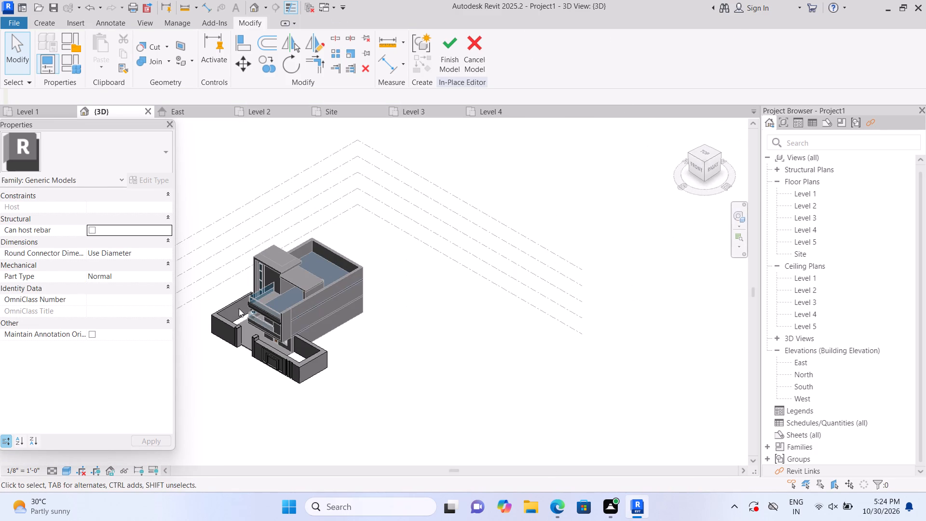
pyautogui.scroll(9, 244, 294)
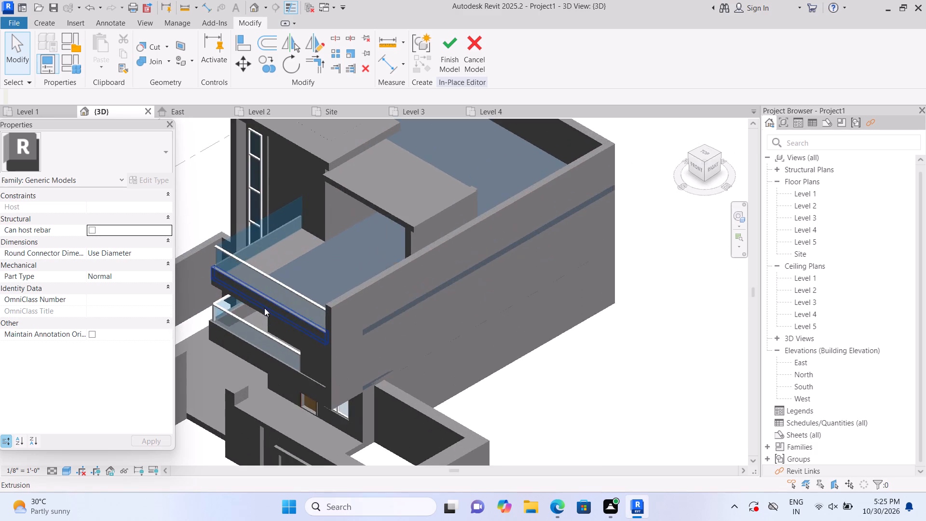
pyautogui.scroll(3, 256, 319)
pyautogui.moveTo(204, 344); pyautogui.dragTo(238, 344, button='middle')
pyautogui.scroll(-4, 250, 342)
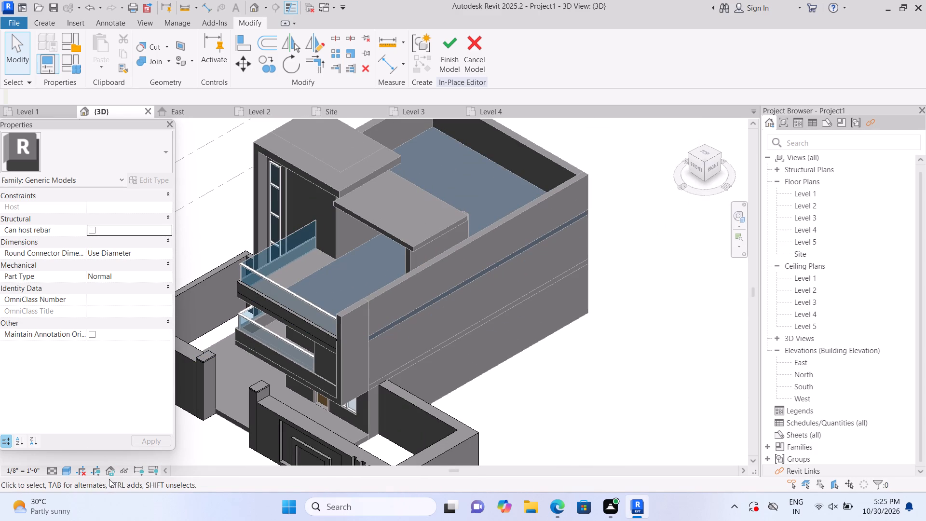
pyautogui.click(69, 474)
pyautogui.click(84, 453)
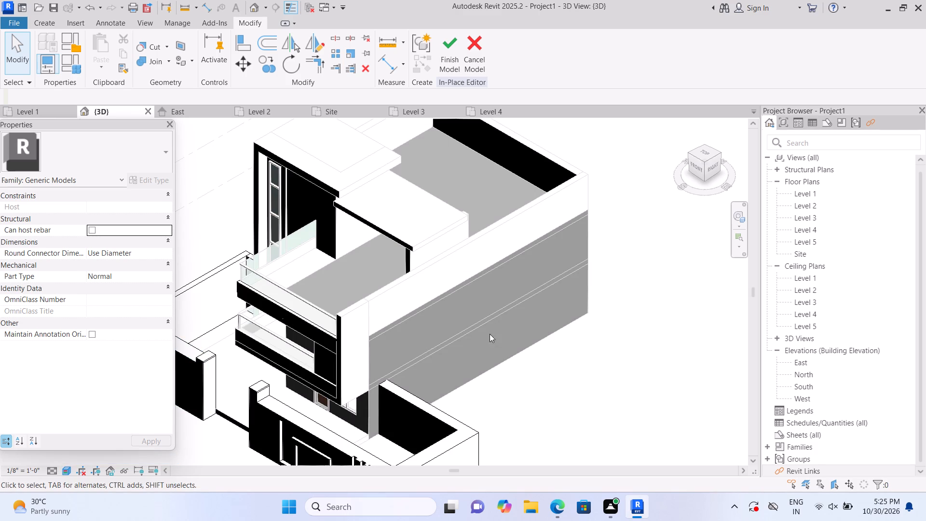
# Examine the building's front facade, balconies and both side walls with the material display from several angles.
pyautogui.scroll(-2, 499, 328)
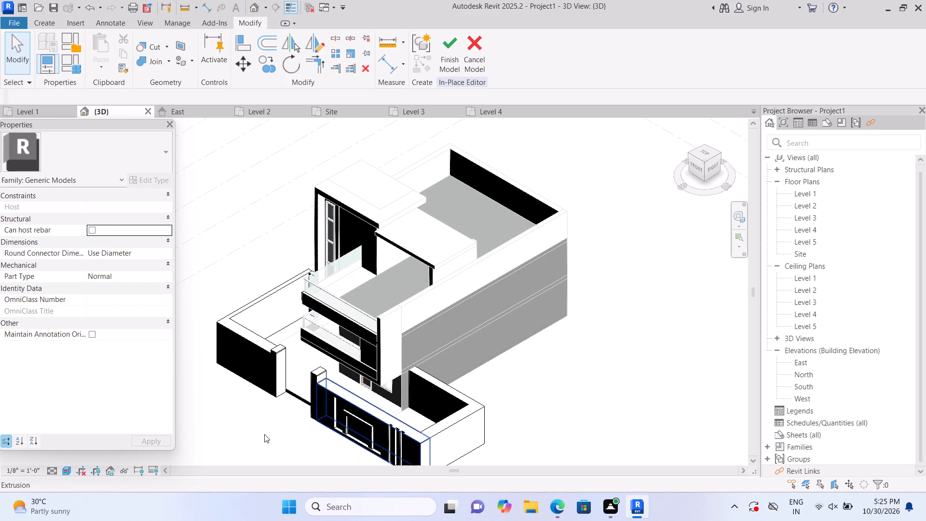
pyautogui.keyDown('shift'); pyautogui.moveTo(231, 434); pyautogui.dragTo(243, 407, button='middle'); pyautogui.keyUp('shift')
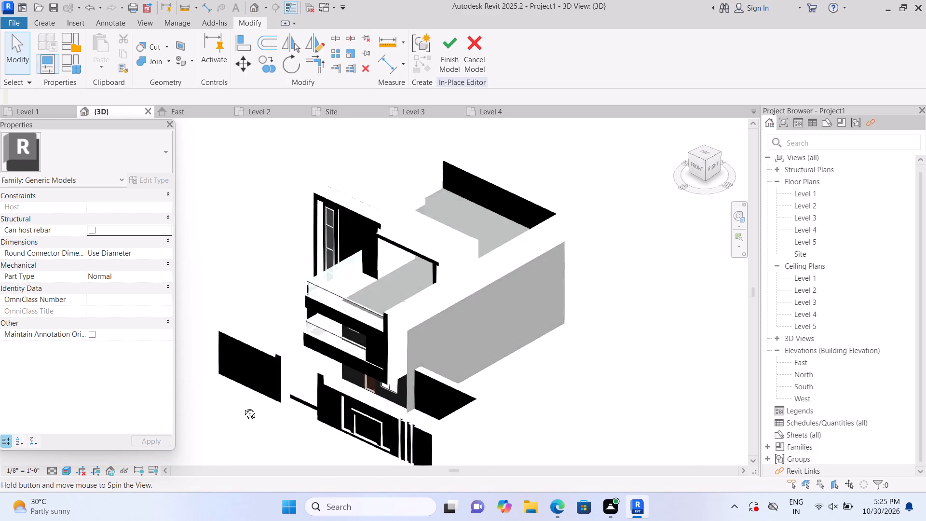
pyautogui.keyDown('shift'); pyautogui.moveTo(243, 407); pyautogui.dragTo(357, 395, button='middle'); pyautogui.keyUp('shift')
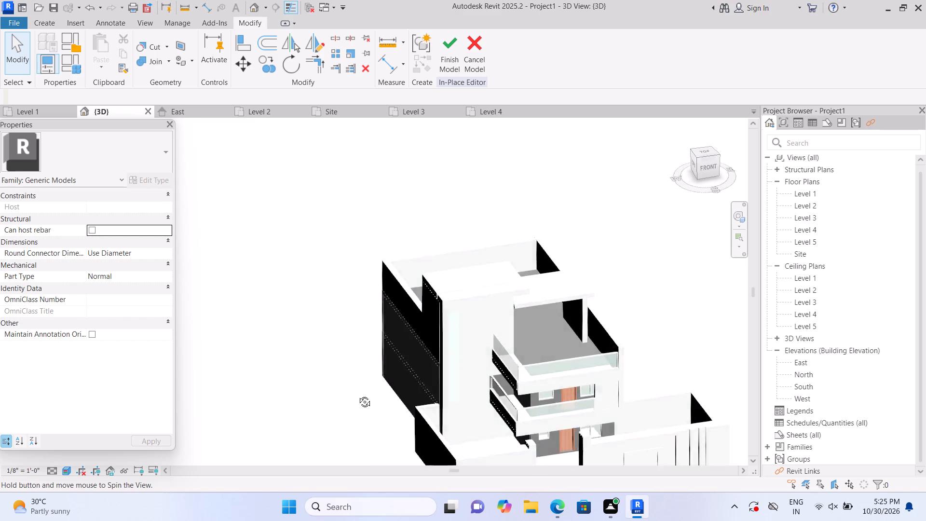
pyautogui.keyDown('shift'); pyautogui.moveTo(357, 395); pyautogui.dragTo(380, 390, button='middle'); pyautogui.keyUp('shift')
pyautogui.scroll(1, 376, 397)
pyautogui.moveTo(374, 397); pyautogui.dragTo(299, 344, button='middle')
pyautogui.scroll(1, 288, 343)
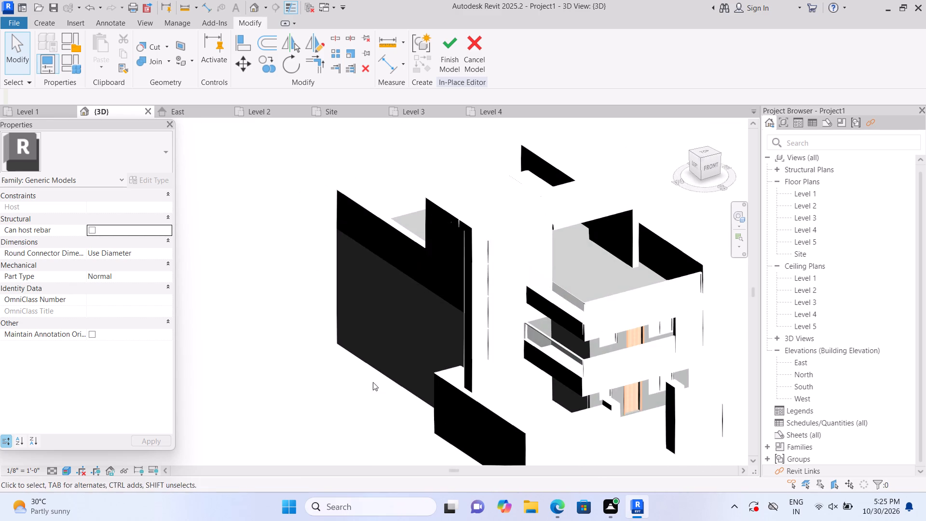
pyautogui.scroll(-2, 581, 411)
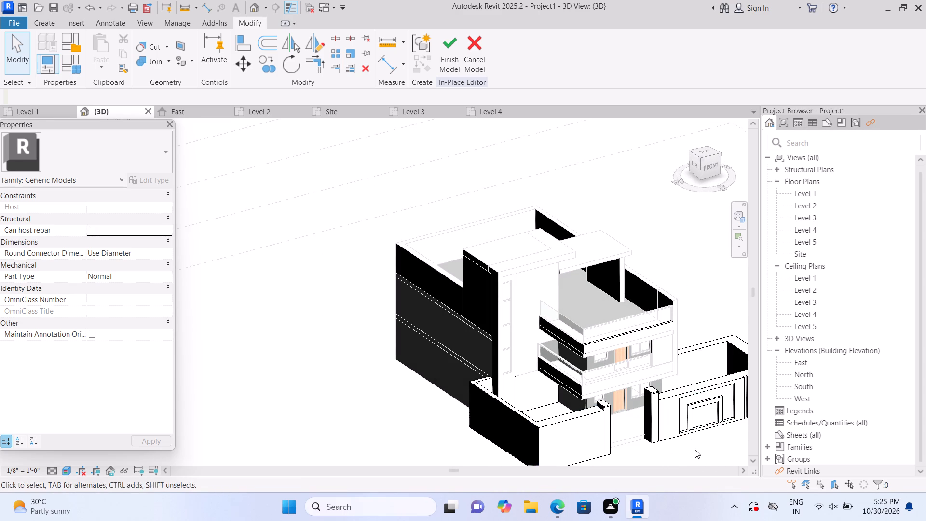
pyautogui.moveTo(695, 450); pyautogui.dragTo(572, 402, button='middle')
pyautogui.keyDown('shift'); pyautogui.scroll(1, 652, 387); pyautogui.keyUp('shift')
pyautogui.keyDown('shift'); pyautogui.moveTo(652, 387); pyautogui.dragTo(634, 402, button='middle'); pyautogui.keyUp('shift')
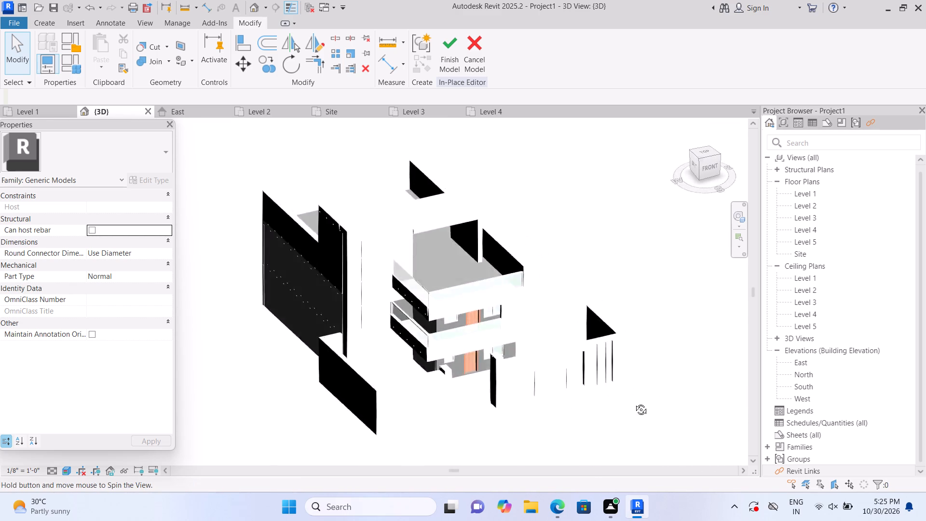
pyautogui.keyDown('shift'); pyautogui.moveTo(634, 402); pyautogui.dragTo(552, 413, button='middle'); pyautogui.keyUp('shift')
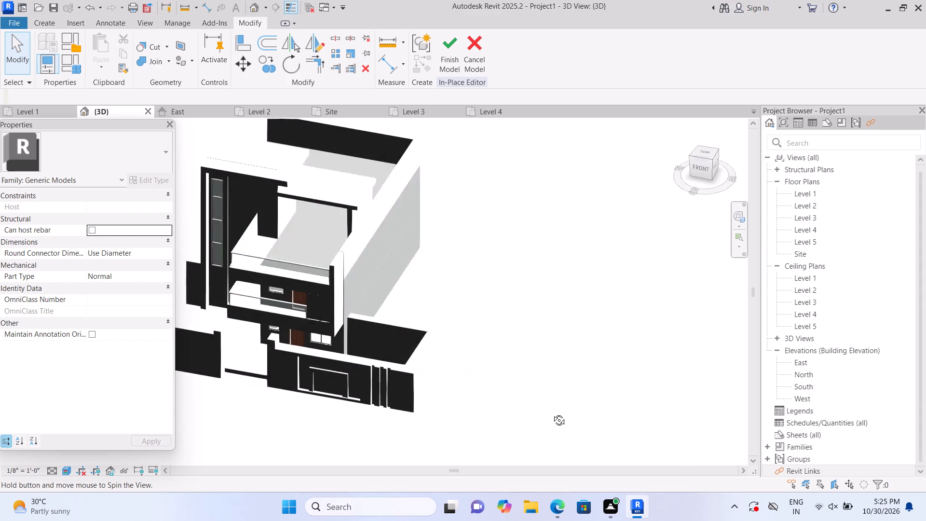
pyautogui.keyDown('shift'); pyautogui.moveTo(552, 413); pyautogui.dragTo(550, 411, button='middle'); pyautogui.keyUp('shift')
pyautogui.keyDown('shift'); pyautogui.middleClick(514, 355); pyautogui.keyUp('shift')
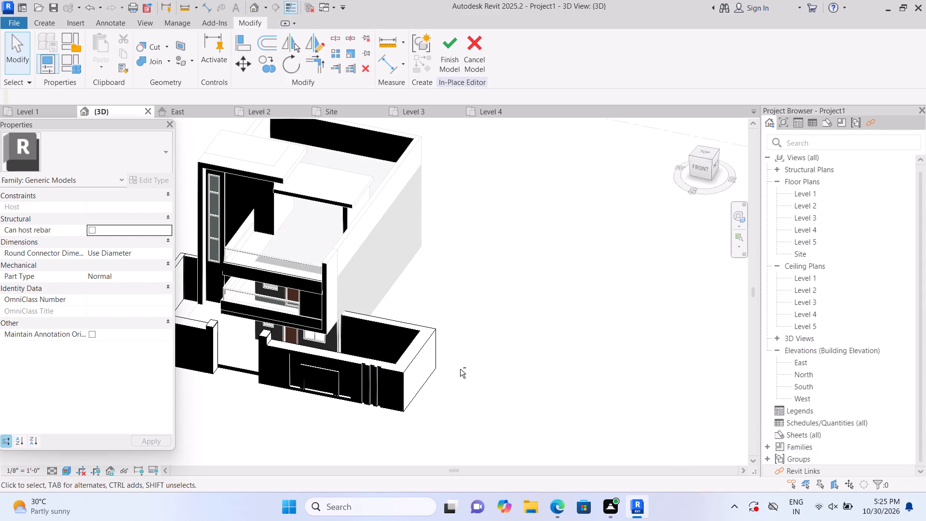
# Examine the front boundary wall, its gate pillars and its grooves from the home orientation.
pyautogui.click(682, 126)
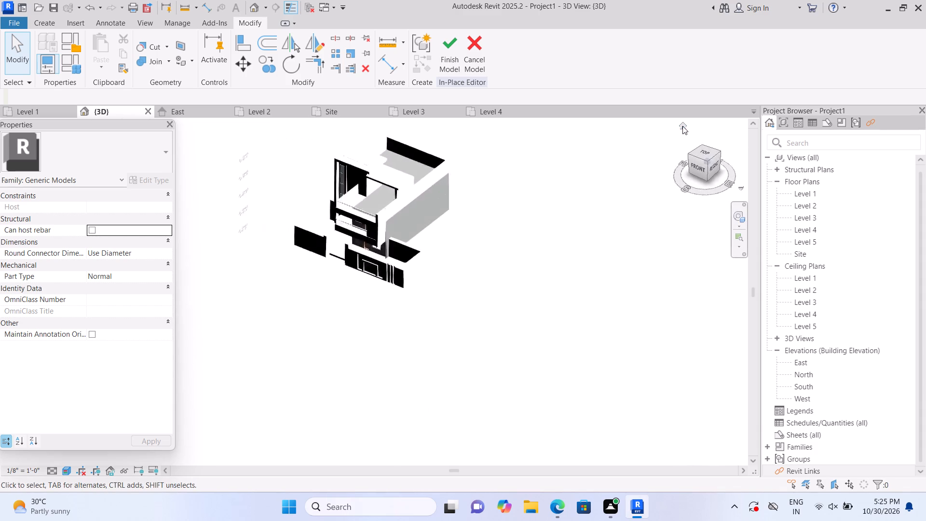
pyautogui.scroll(7, 231, 370)
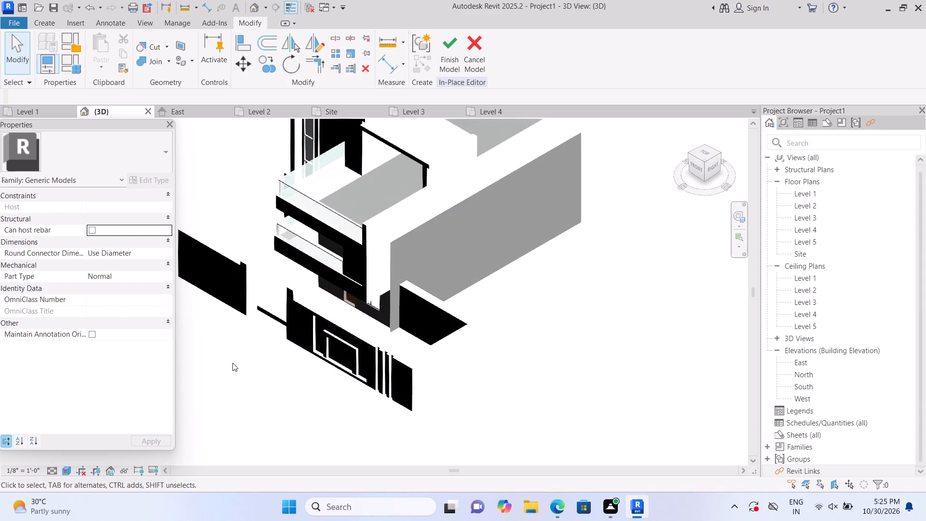
pyautogui.scroll(1, 236, 361)
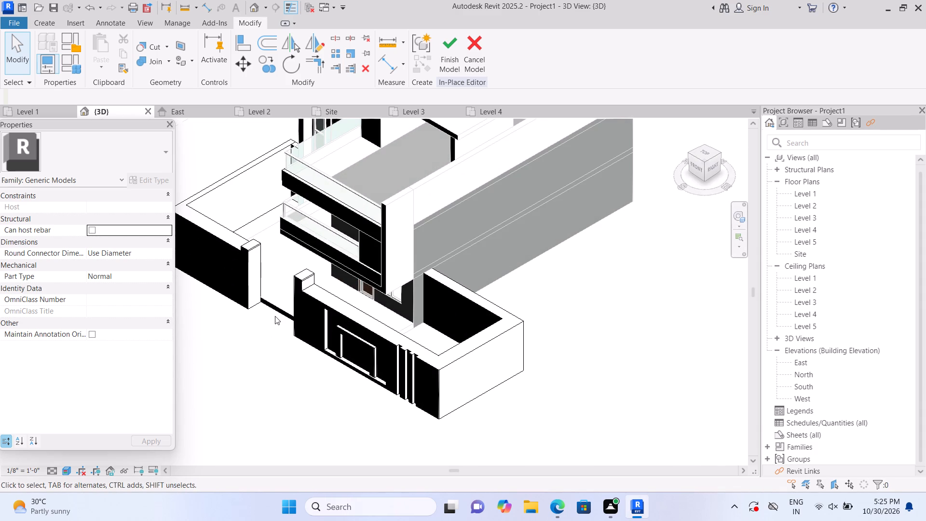
pyautogui.moveTo(272, 374); pyautogui.dragTo(272, 389, button='middle')
pyautogui.scroll(2, 286, 316)
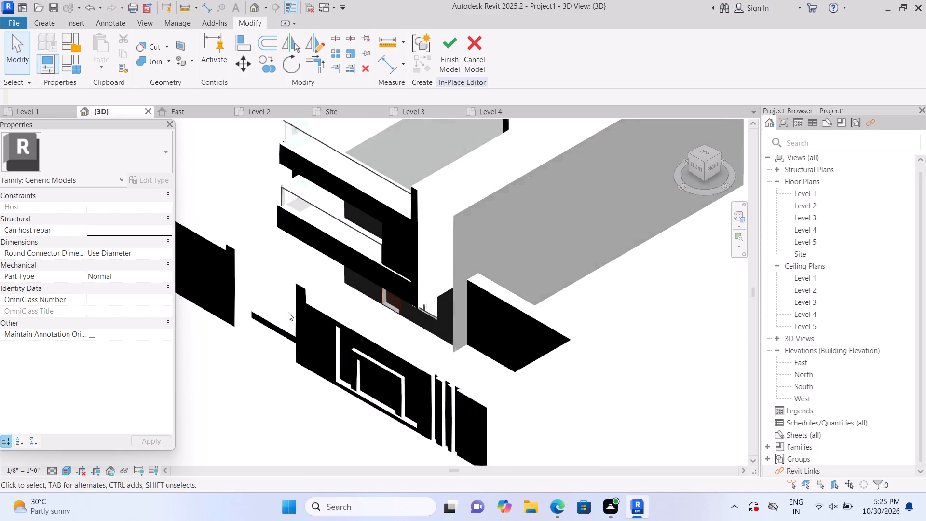
pyautogui.scroll(2, 288, 312)
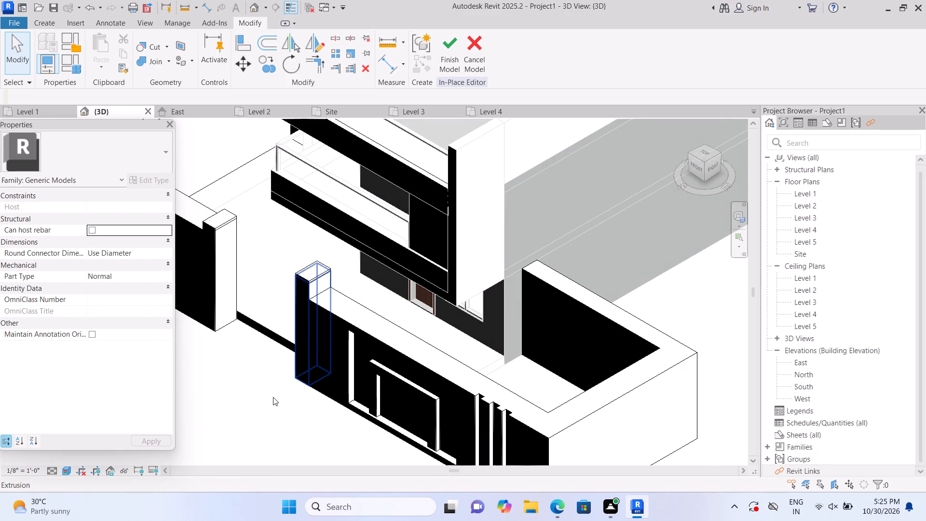
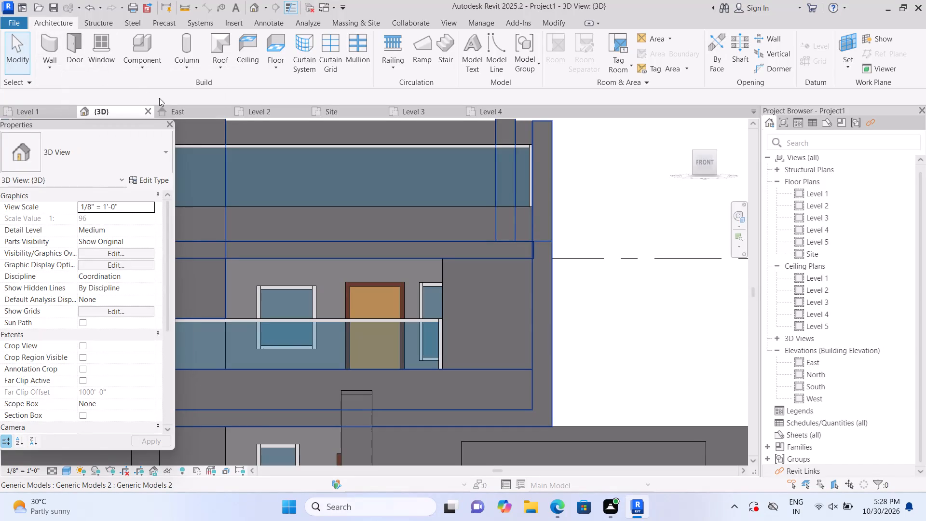
# Start a new in-place model in the Generic Models category, keeping the suggested name.
pyautogui.click(136, 69)
pyautogui.click(145, 110)
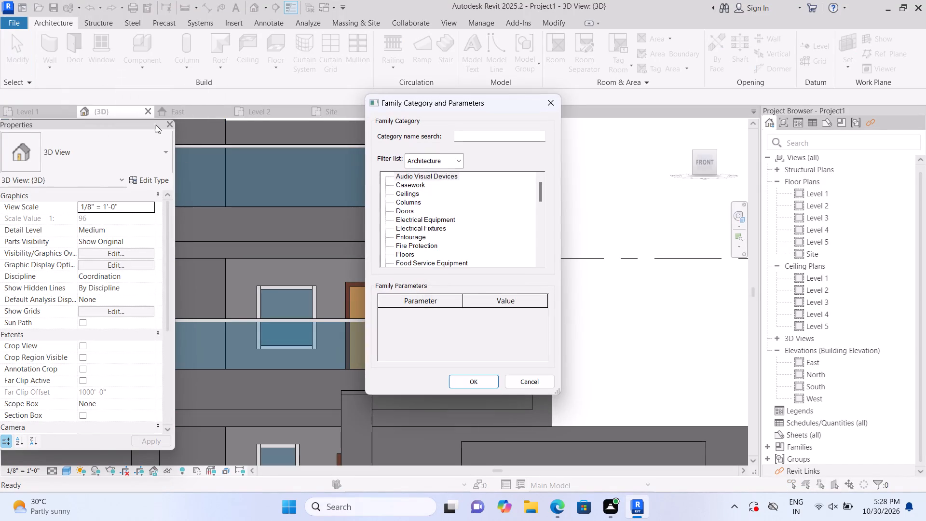
pyautogui.scroll(-8, 418, 206)
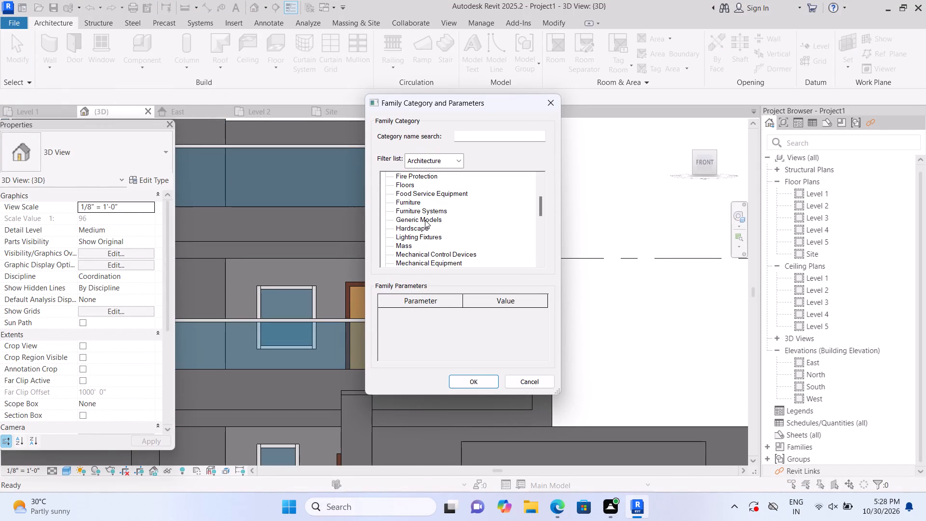
pyautogui.click(425, 220)
pyautogui.click(481, 379)
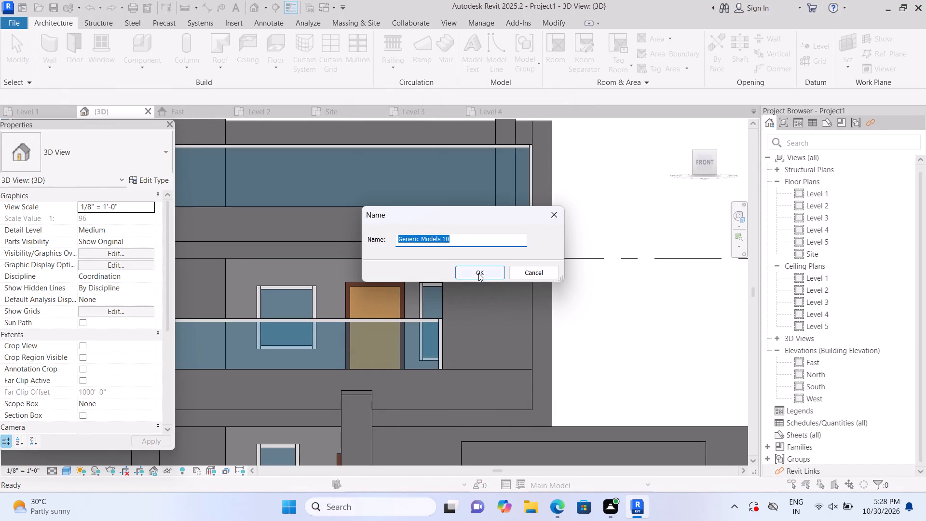
pyautogui.click(478, 273)
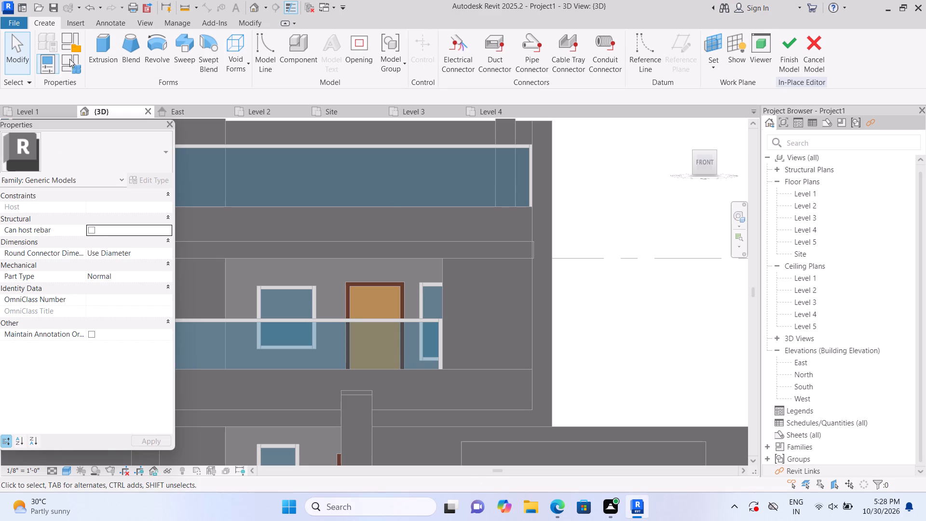
# Begin a void extrusion with its work plane picked on the front wall panel face beside the lower balcony.
pyautogui.click(245, 58)
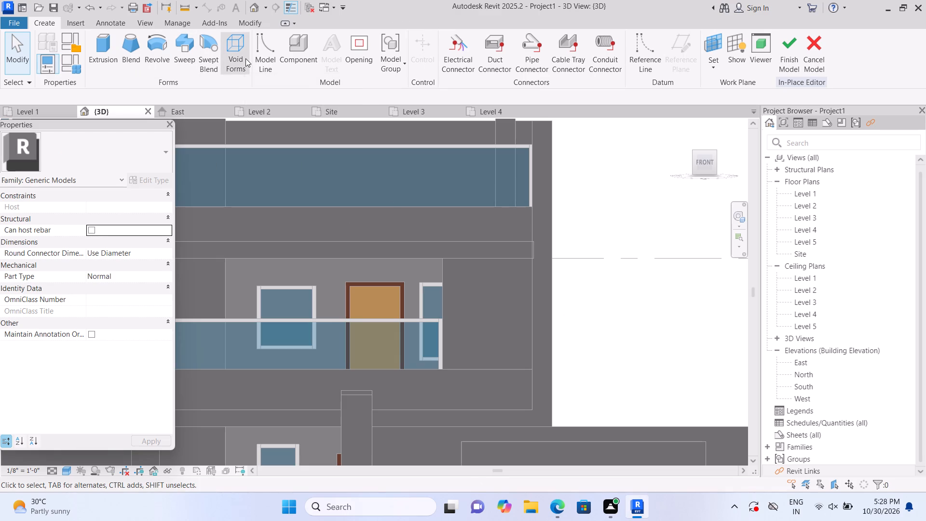
pyautogui.click(253, 96)
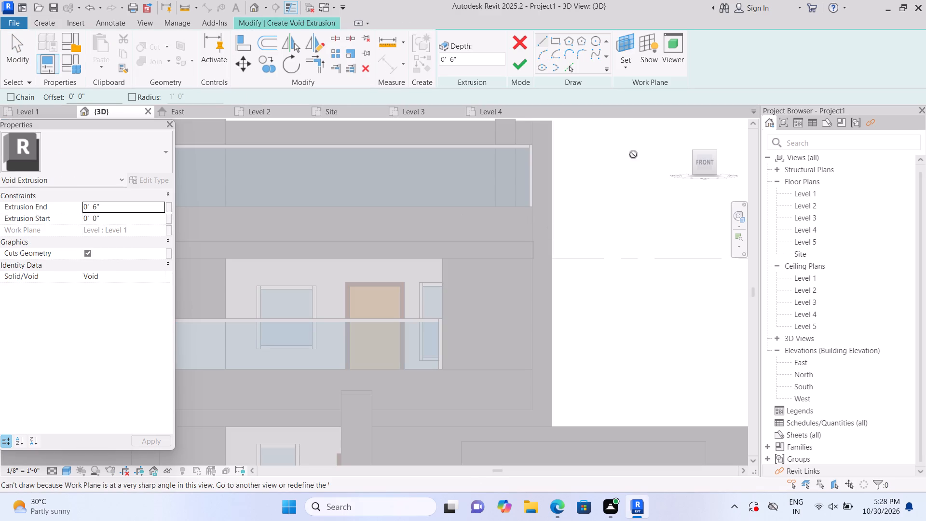
pyautogui.click(629, 64)
pyautogui.click(675, 117)
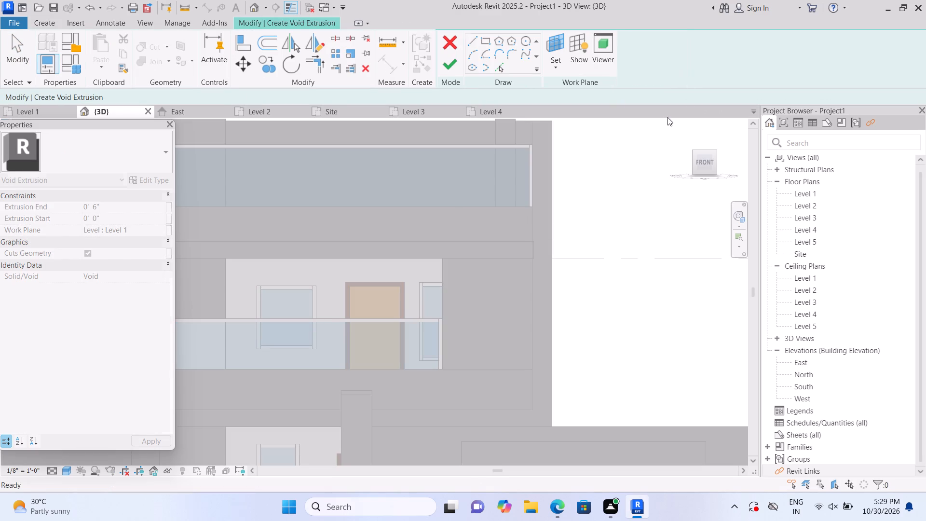
pyautogui.click(452, 323)
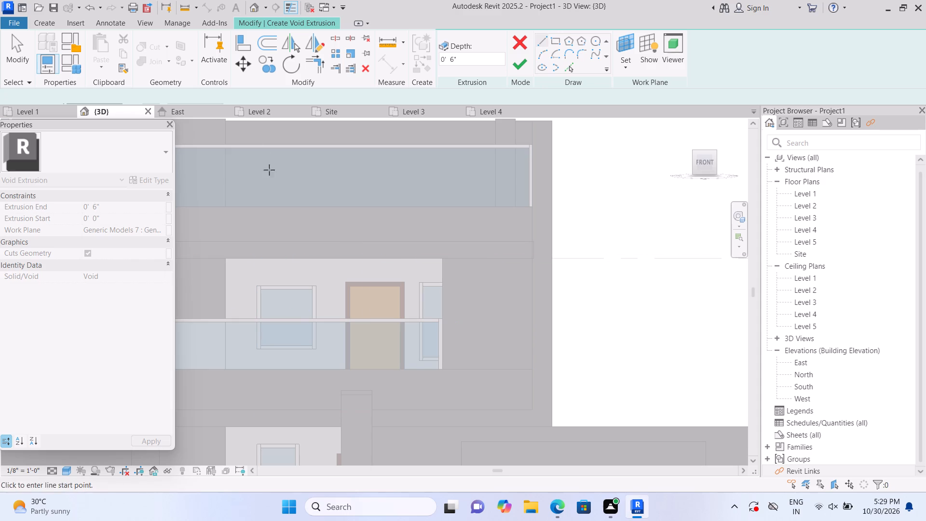
# Sketch three spaced horizontal rectangles across the upper half of the wall panel, each about 5'-4" long and 2.5" to 3" high.
pyautogui.click(554, 41)
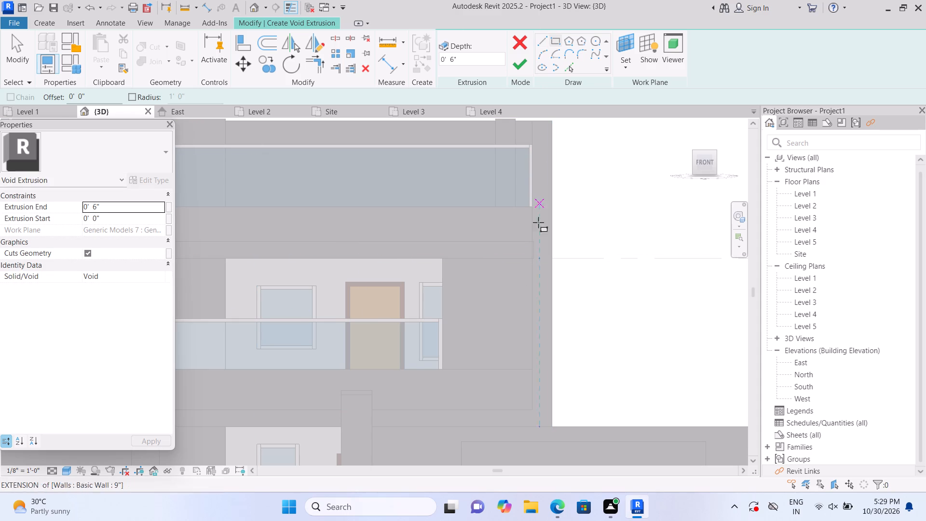
pyautogui.scroll(3, 501, 279)
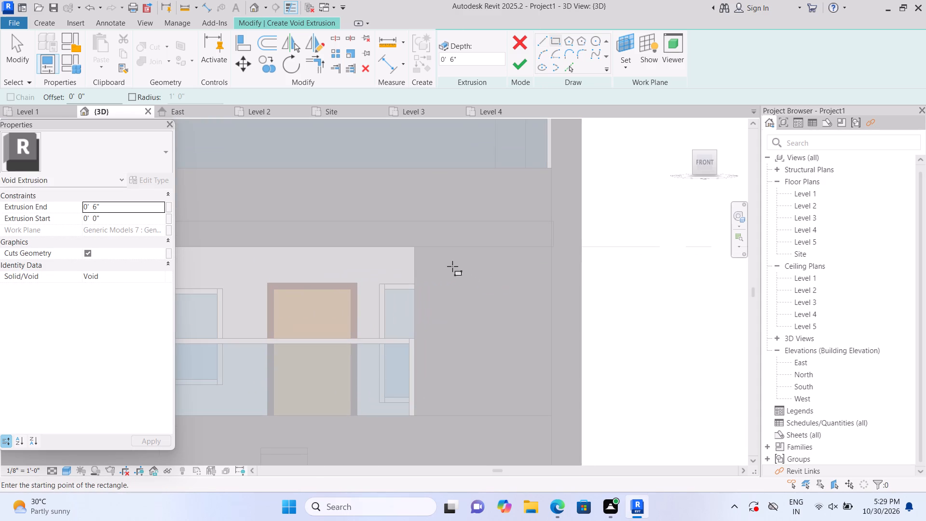
pyautogui.click(411, 265)
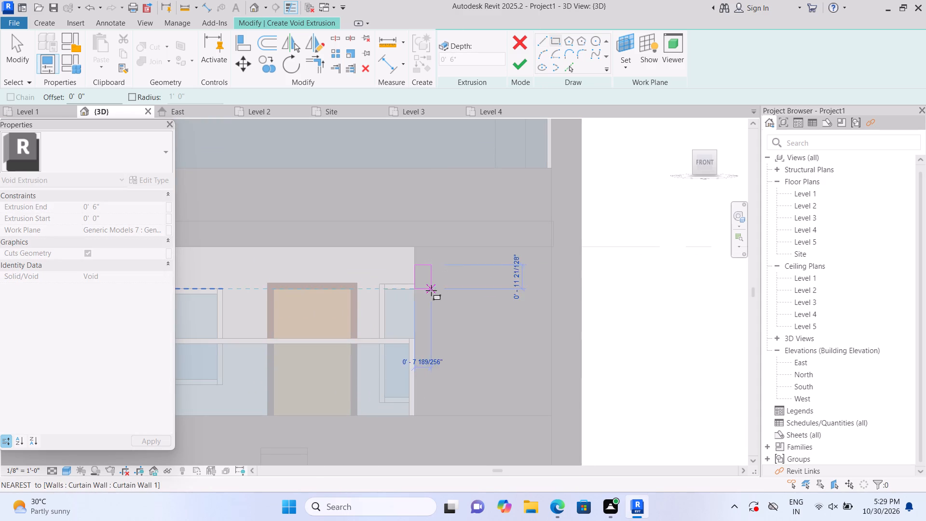
pyautogui.click(546, 272)
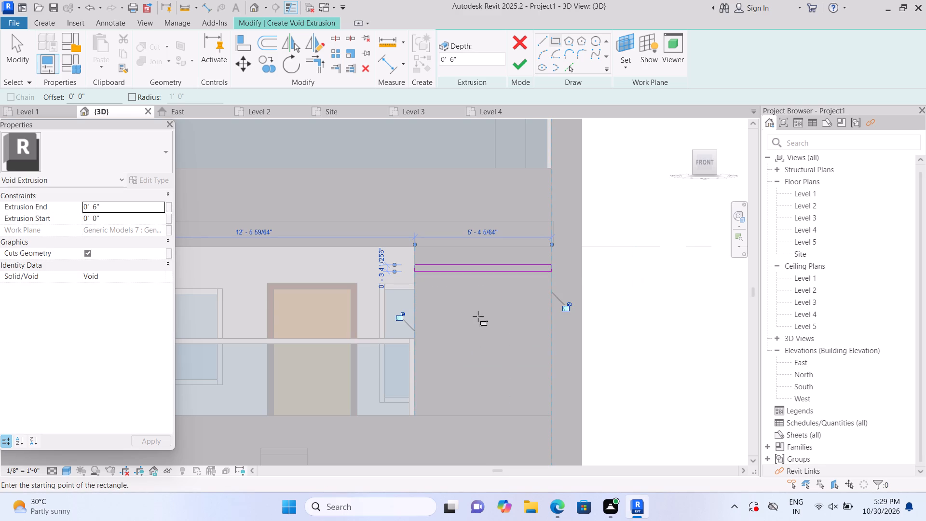
pyautogui.press('Escape')
pyautogui.click(416, 293)
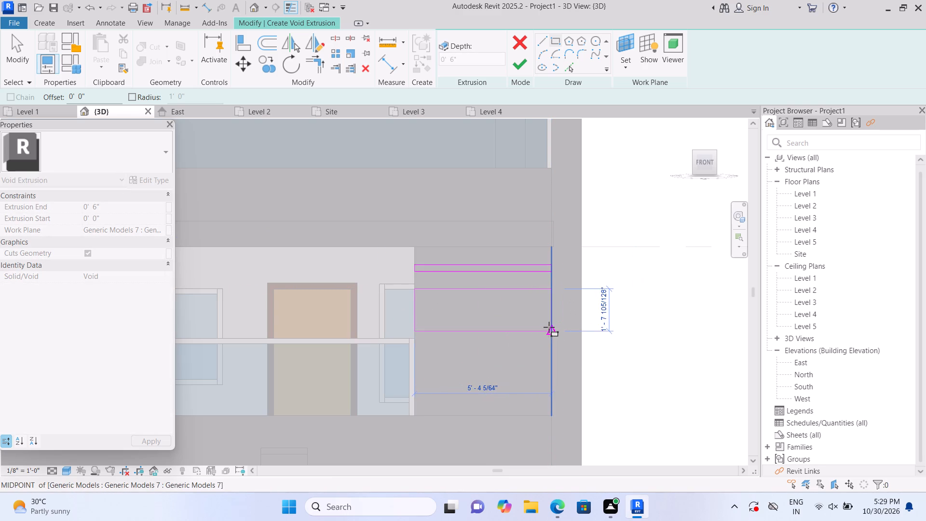
pyautogui.click(548, 294)
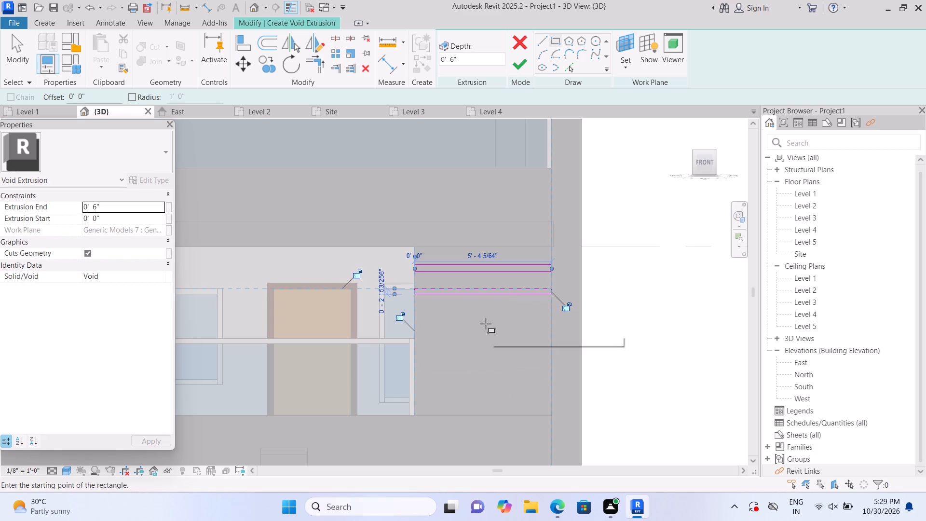
pyautogui.press('Escape')
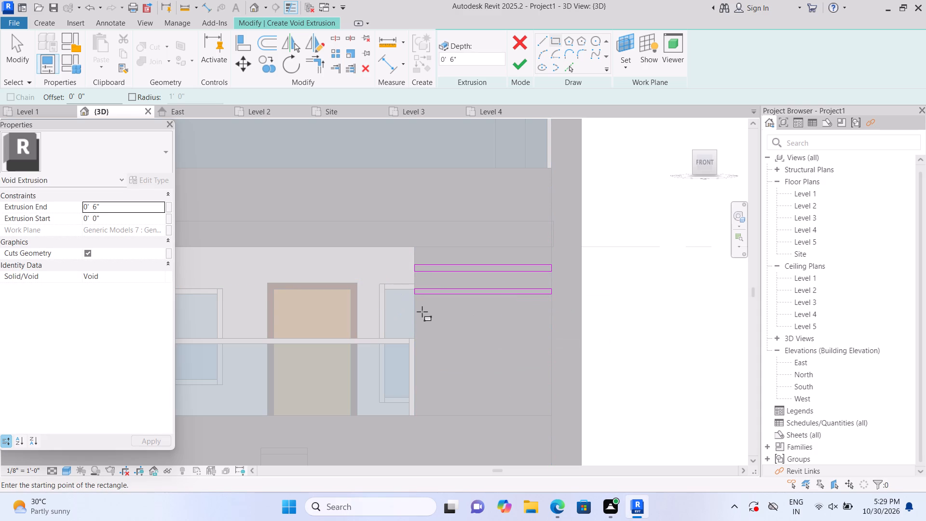
pyautogui.click(418, 312)
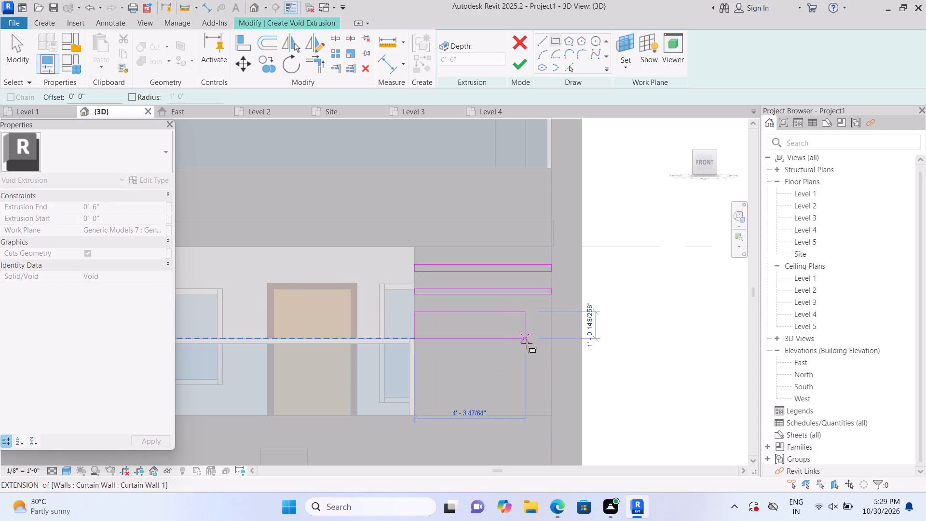
pyautogui.click(549, 317)
pyautogui.press('Escape')
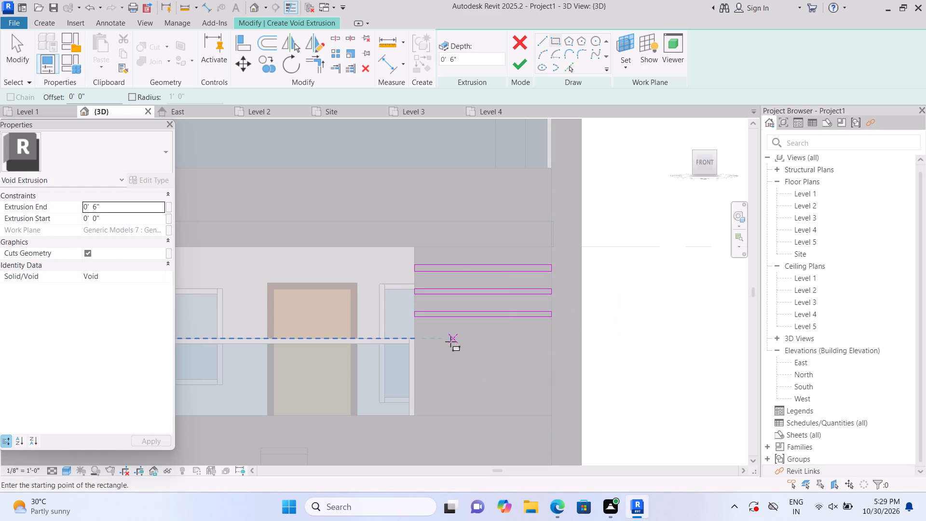
# Sketch three more horizontal rectangles, about 5'-4" long and 3" to 3.7" high, down the panel's lower half, and finish the void extrusion sketch.
pyautogui.click(419, 335)
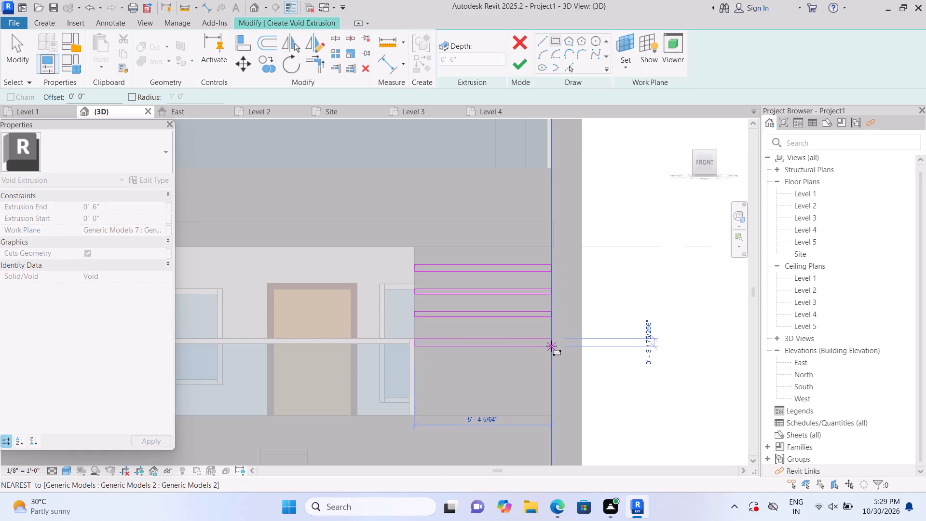
pyautogui.click(551, 345)
pyautogui.press('Escape')
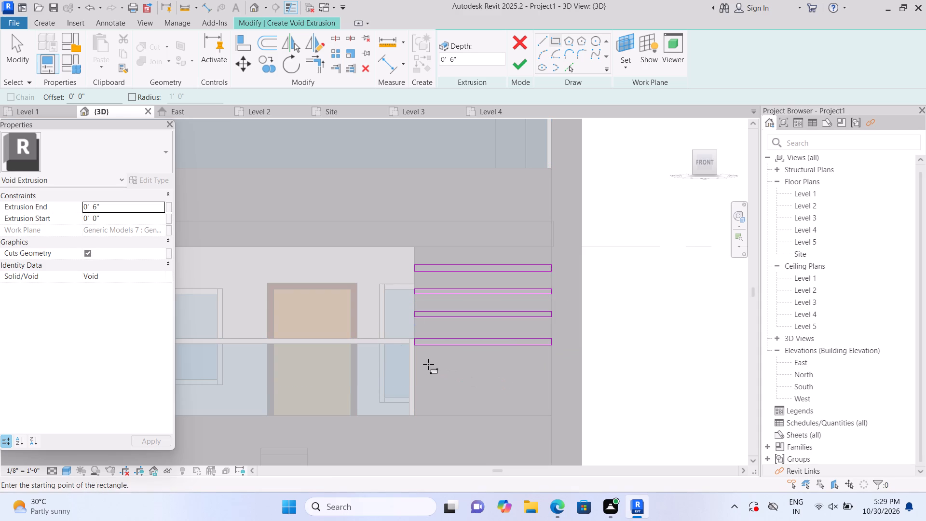
pyautogui.click(415, 364)
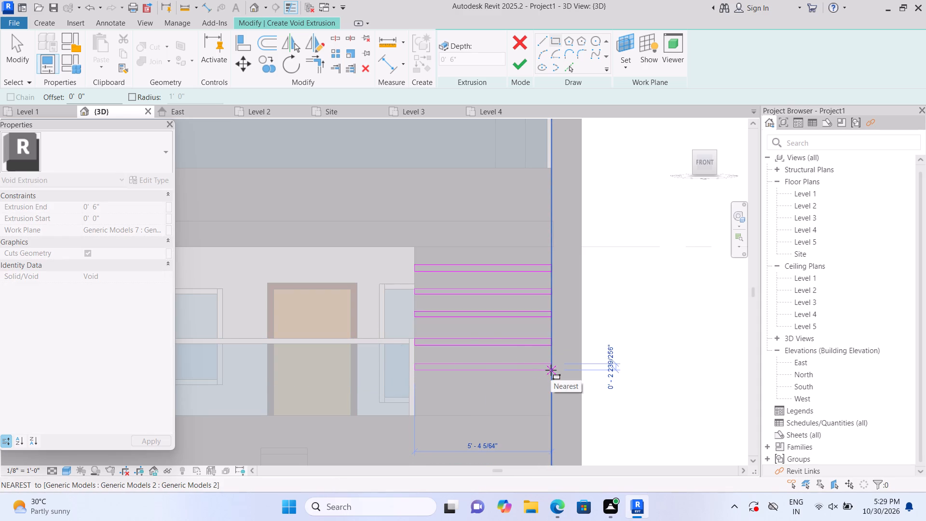
pyautogui.click(551, 370)
pyautogui.press('Escape')
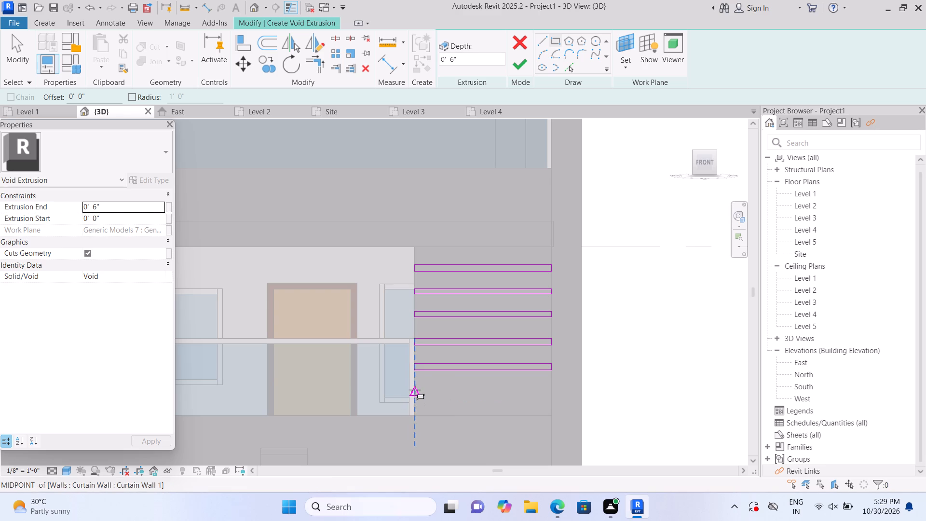
pyautogui.click(415, 388)
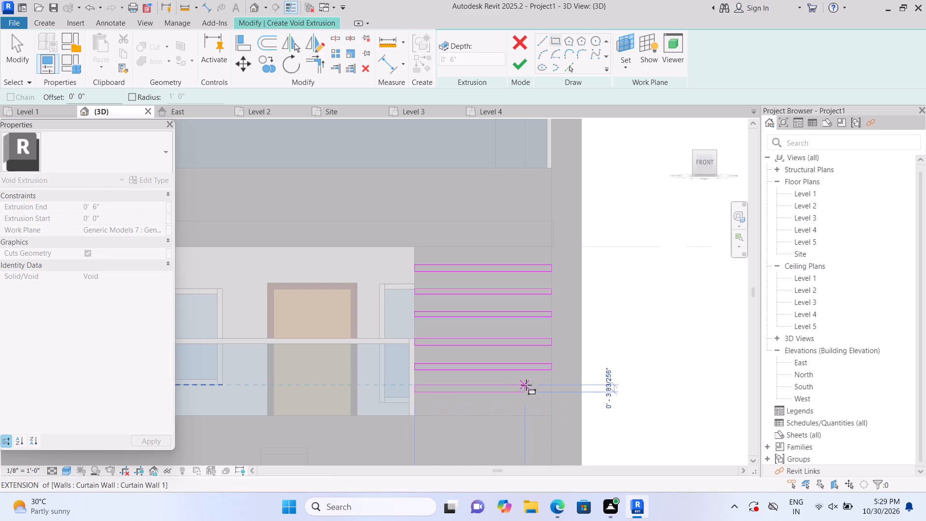
pyautogui.click(549, 384)
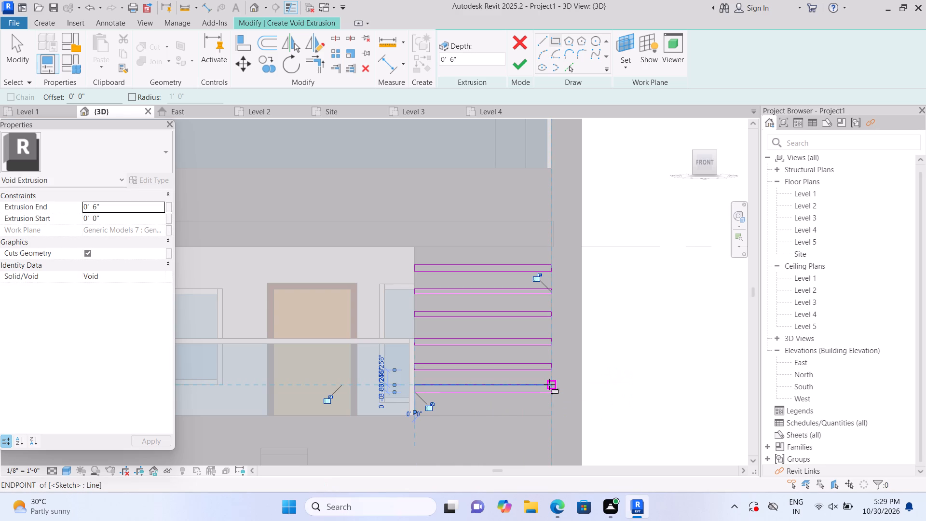
pyautogui.press('Escape')
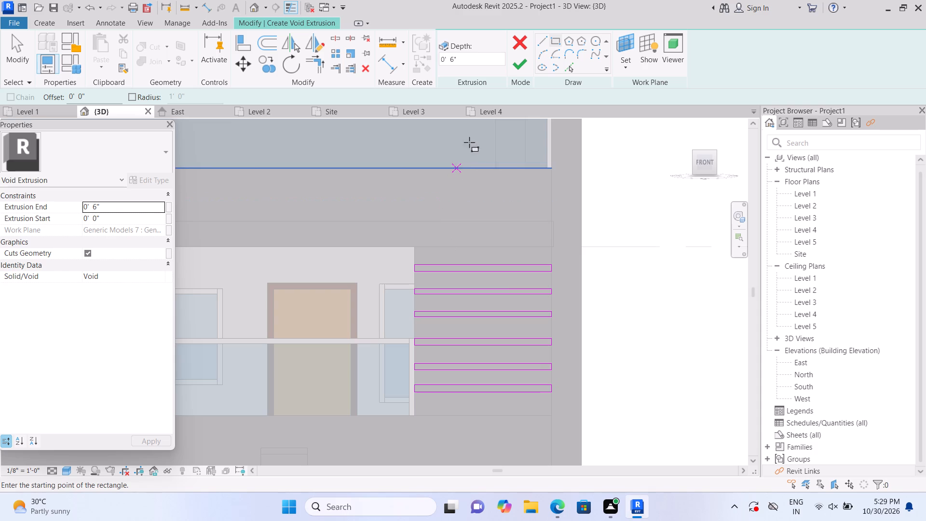
pyautogui.click(526, 61)
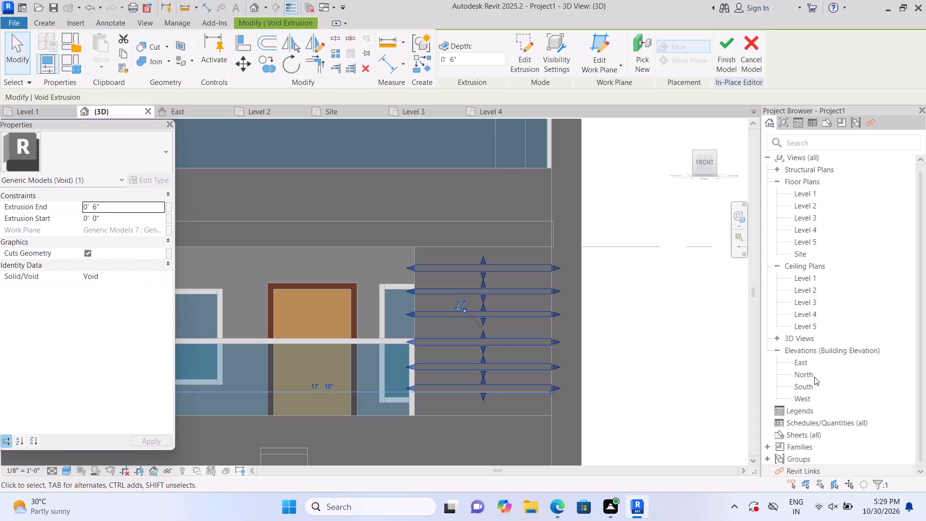
pyautogui.click(686, 356)
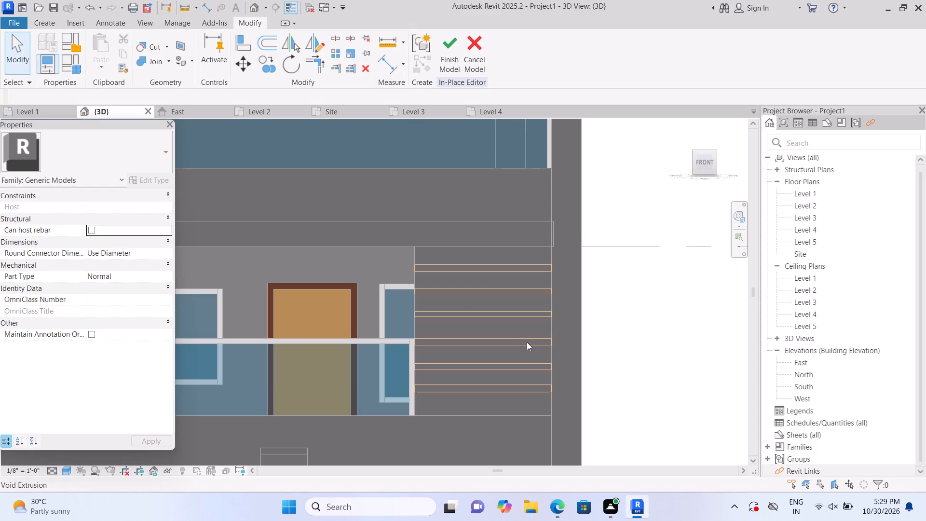
# Set the groove void's Extrusion End to 1" on the wall panel beside the balcony.
pyautogui.click(683, 128)
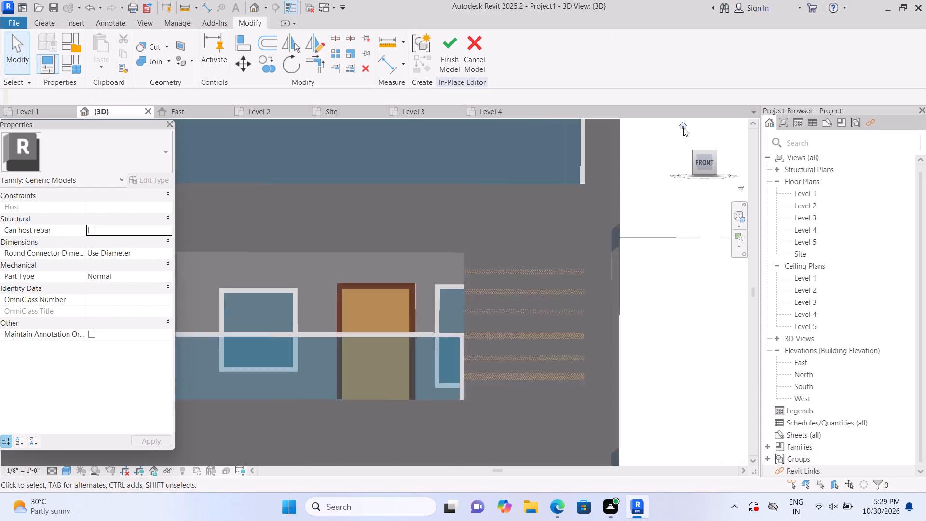
pyautogui.scroll(2, 266, 365)
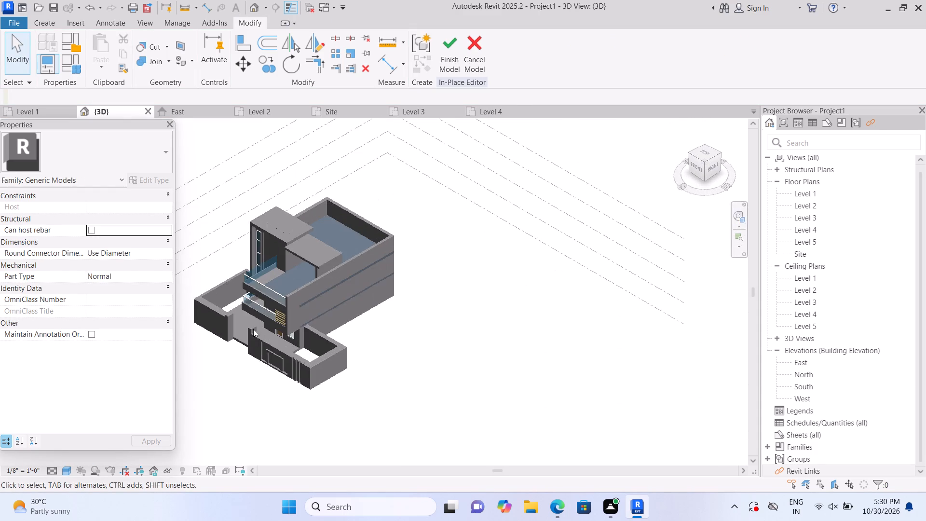
pyautogui.scroll(10, 253, 329)
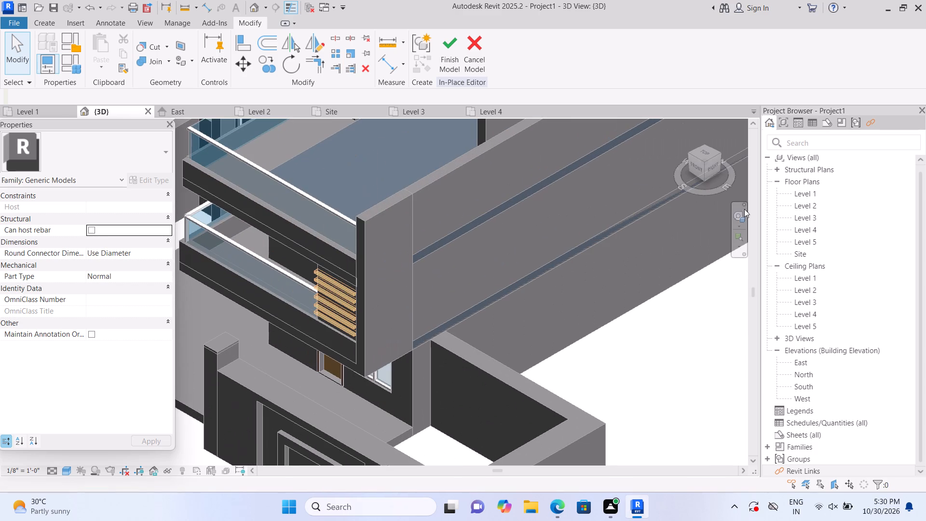
pyautogui.click(697, 169)
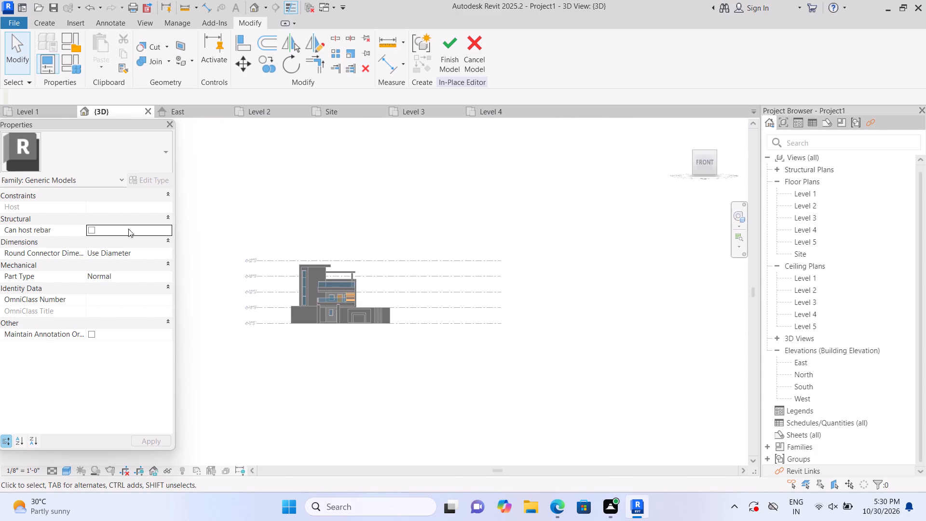
pyautogui.scroll(8, 341, 295)
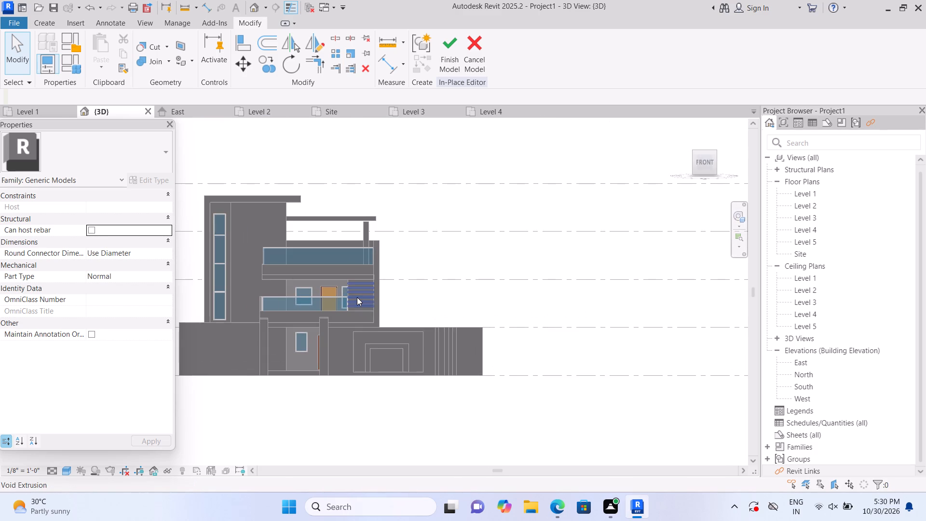
pyautogui.click(357, 297)
pyautogui.scroll(2, 357, 297)
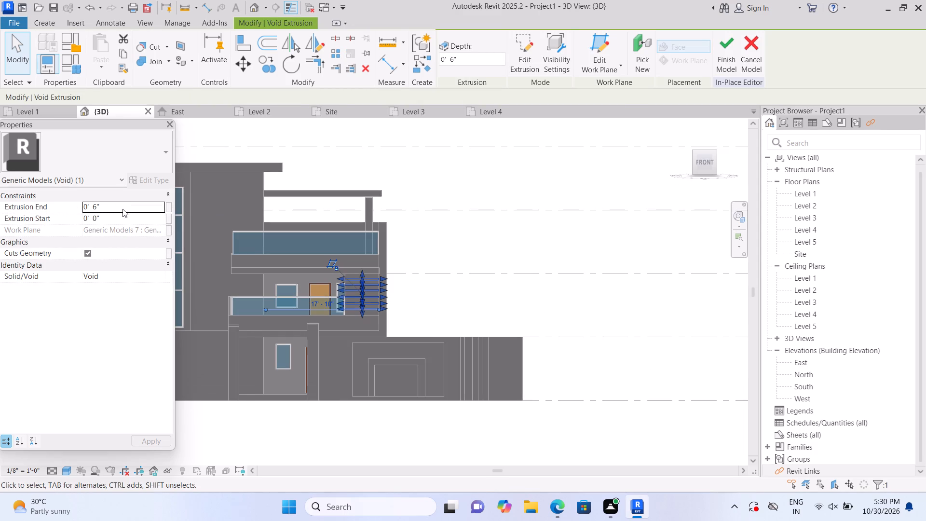
pyautogui.click(123, 208)
pyautogui.press('BackSpace')
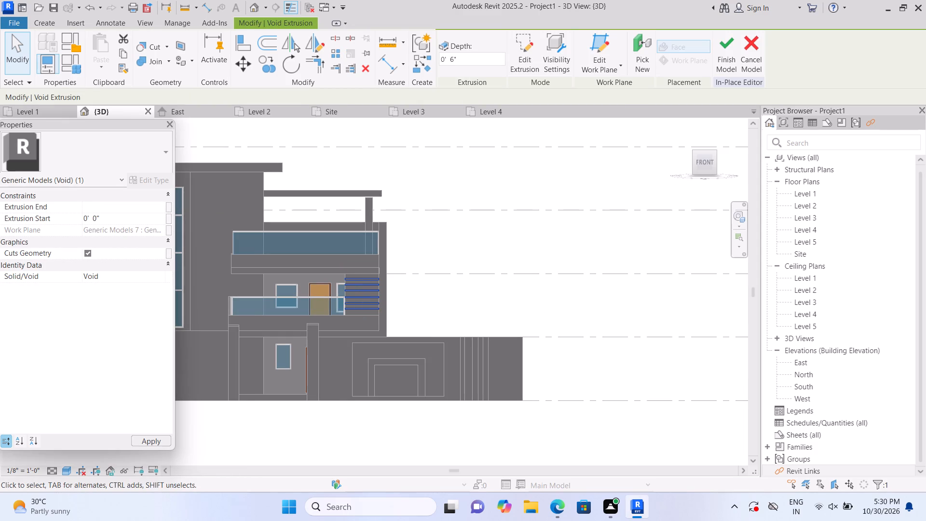
pyautogui.write('1"')
pyautogui.press('Return')
pyautogui.click(328, 423)
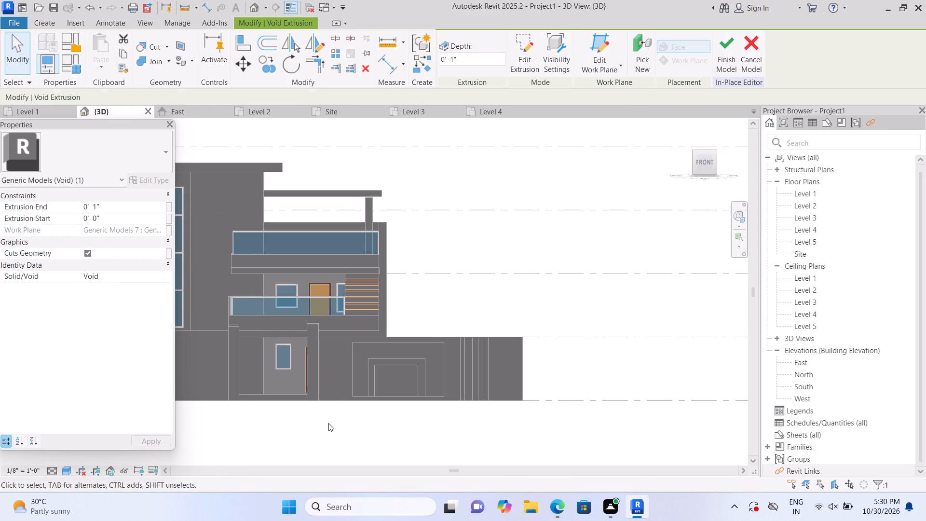
# Select the groove void and align the lowest groove's balcony-side end with the wall panel edge.
pyautogui.click(684, 124)
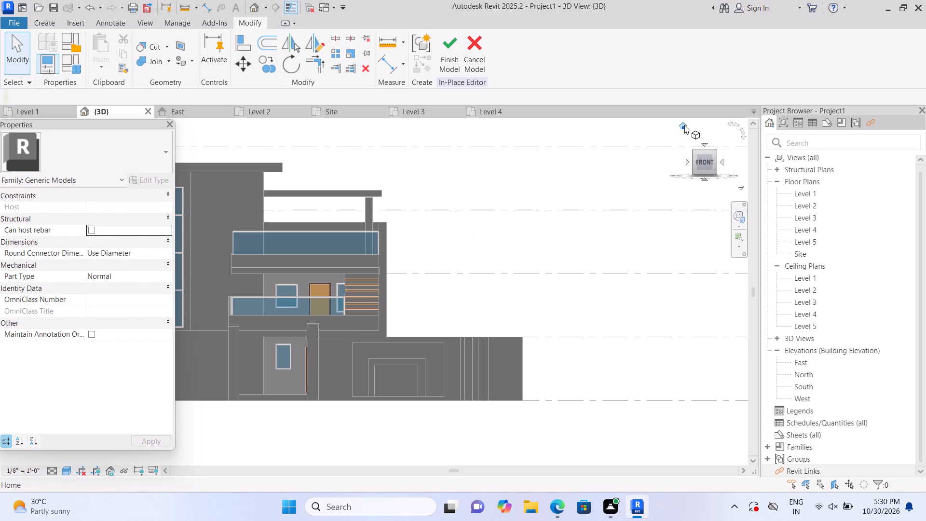
pyautogui.scroll(5, 189, 354)
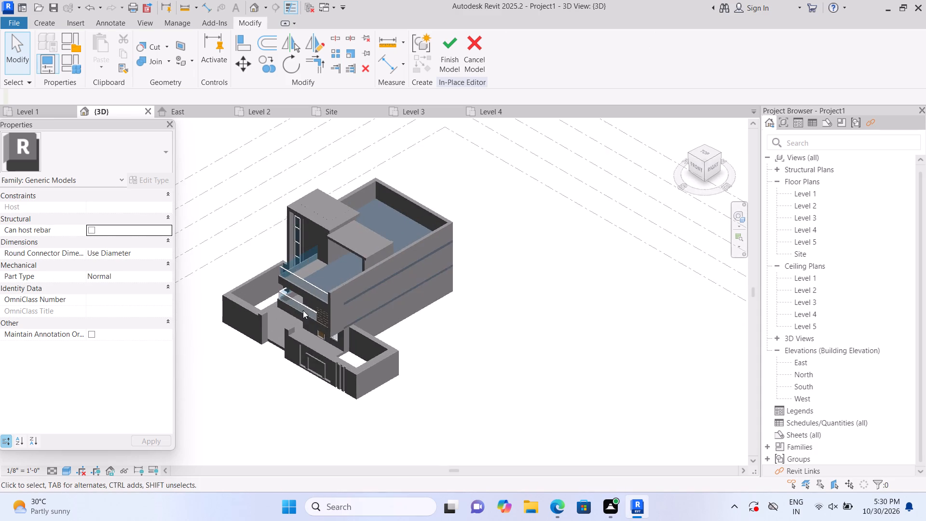
pyautogui.scroll(19, 303, 310)
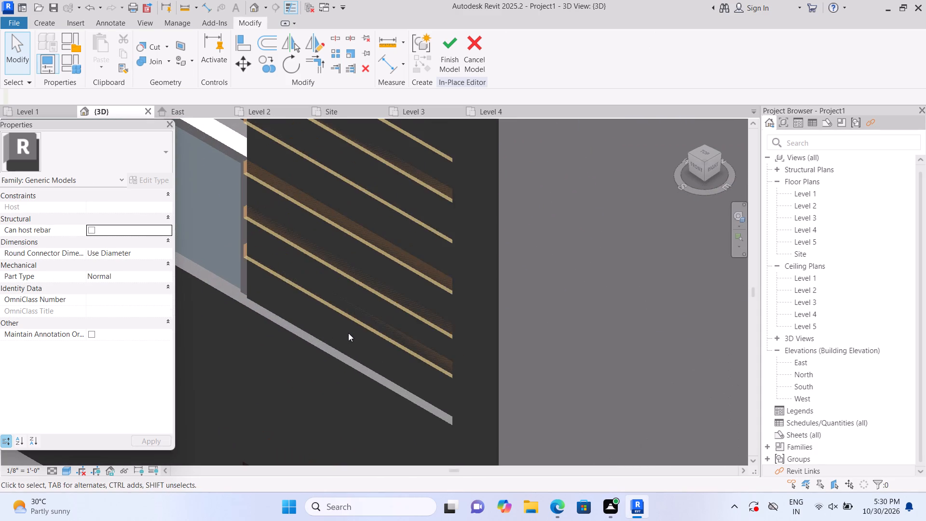
pyautogui.scroll(-4, 348, 333)
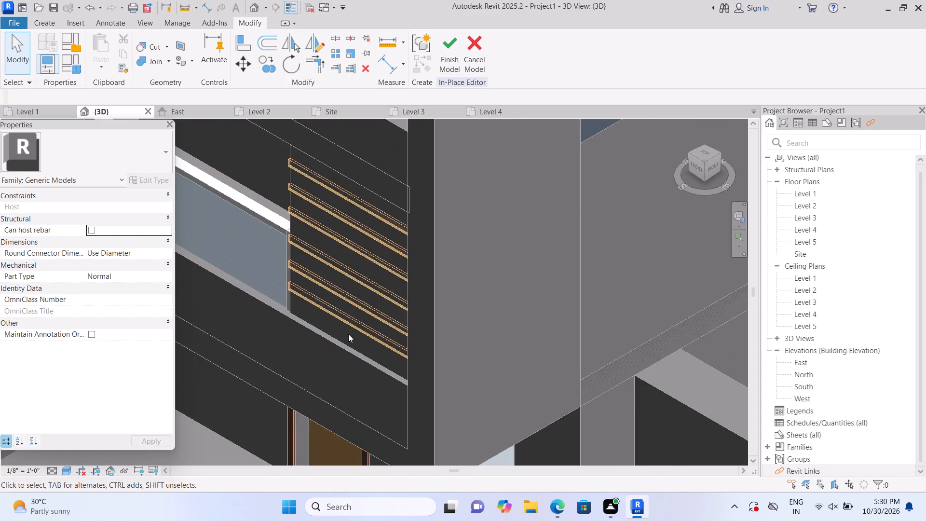
pyautogui.scroll(5, 348, 334)
pyautogui.click(344, 315)
pyautogui.scroll(1, 239, 284)
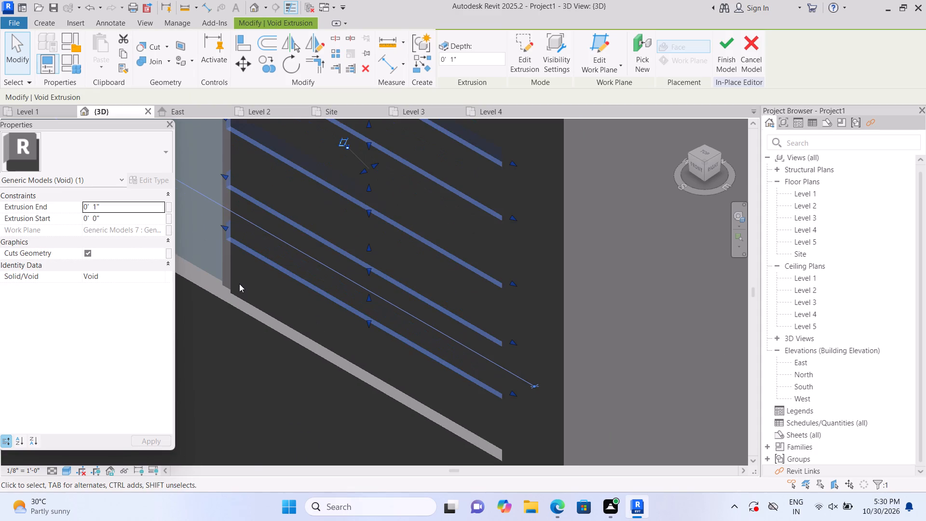
pyautogui.moveTo(223, 227); pyautogui.dragTo(230, 231)
pyautogui.click(230, 231)
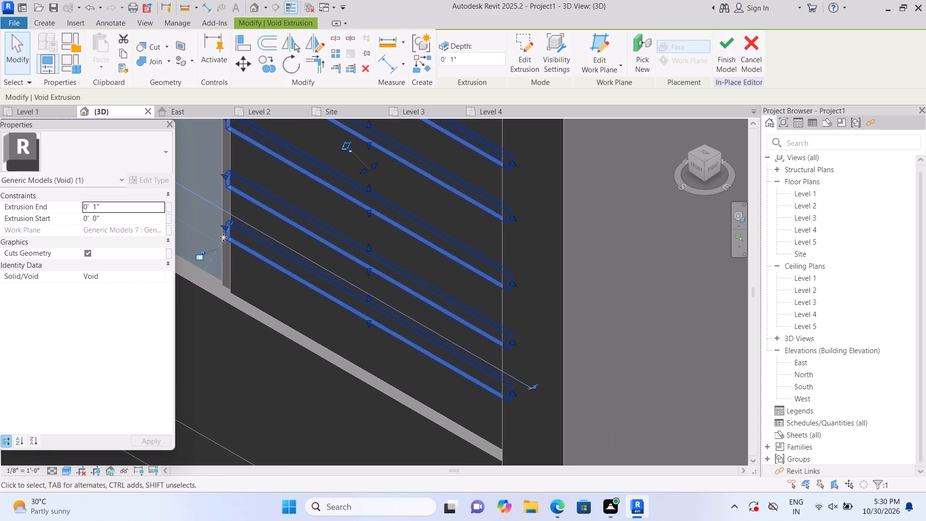
pyautogui.scroll(1, 223, 237)
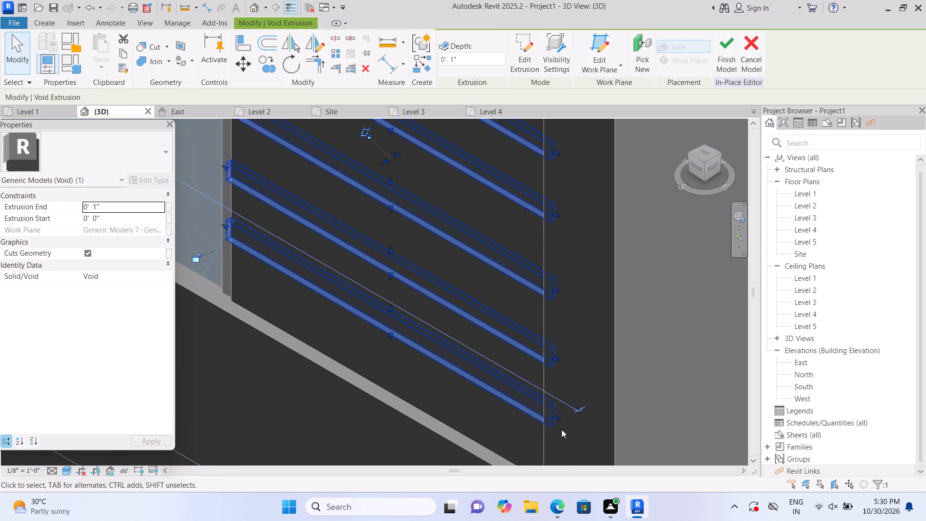
# Align the outer ends of all six groove voids with the wall panel's outer vertical edge using their shape handles.
pyautogui.doubleClick(692, 165)
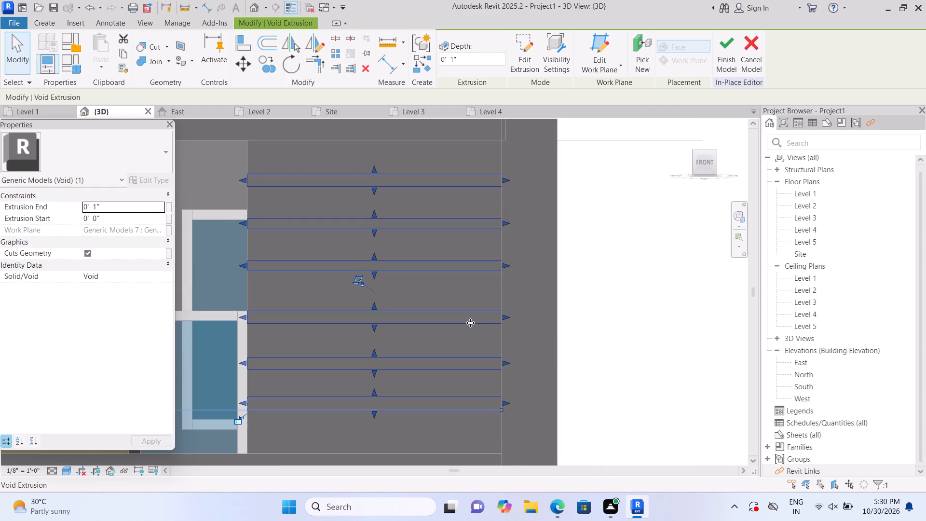
pyautogui.click(504, 315)
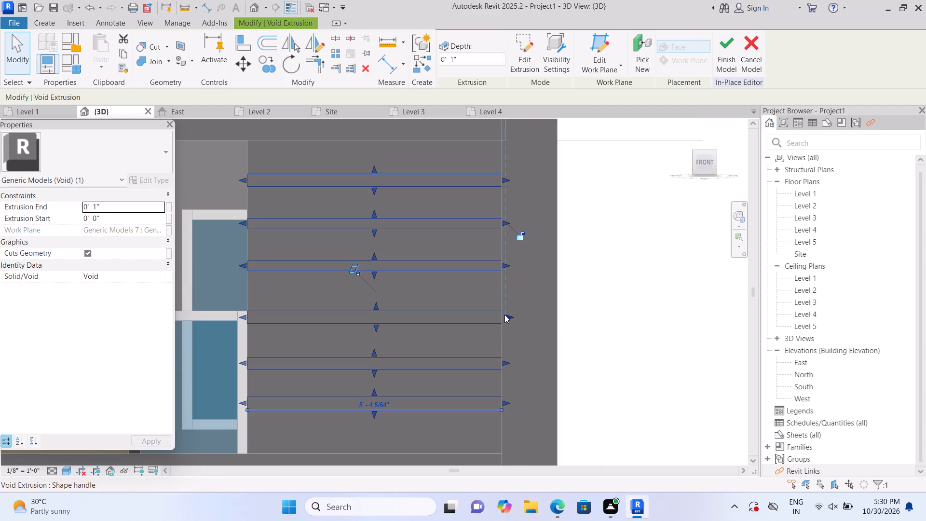
pyautogui.moveTo(507, 315); pyautogui.dragTo(497, 315)
pyautogui.click(497, 315)
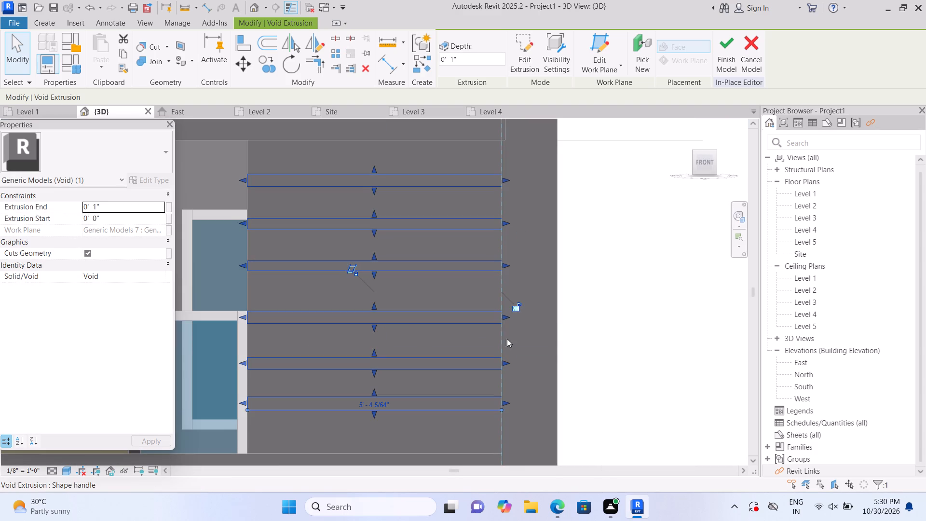
pyautogui.moveTo(504, 363); pyautogui.dragTo(499, 363)
pyautogui.click(499, 363)
pyautogui.moveTo(503, 403); pyautogui.dragTo(496, 403)
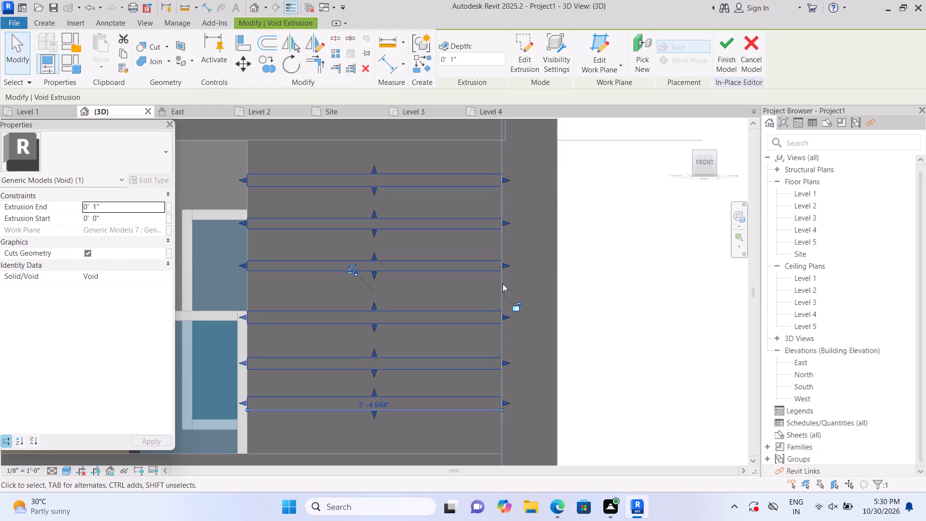
pyautogui.moveTo(506, 263); pyautogui.dragTo(501, 263)
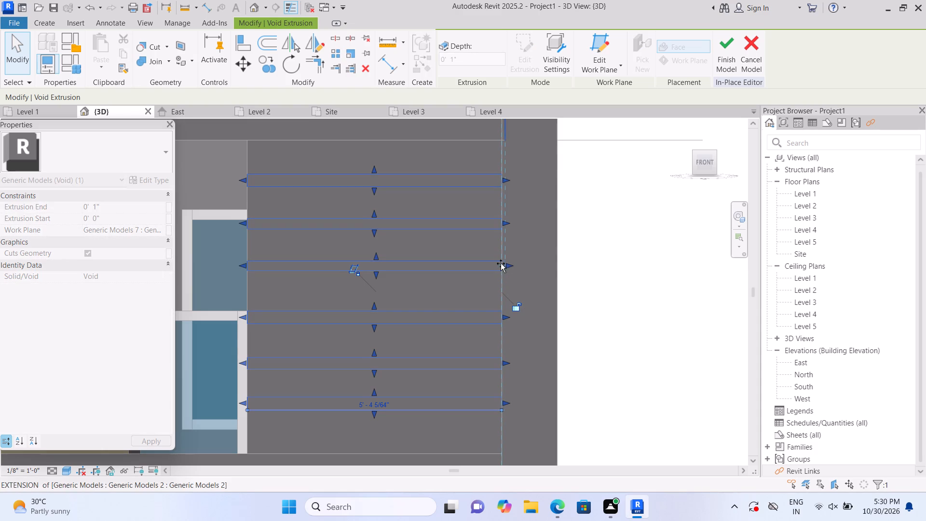
pyautogui.moveTo(501, 263); pyautogui.dragTo(500, 264)
pyautogui.moveTo(506, 221); pyautogui.dragTo(499, 221)
pyautogui.click(499, 221)
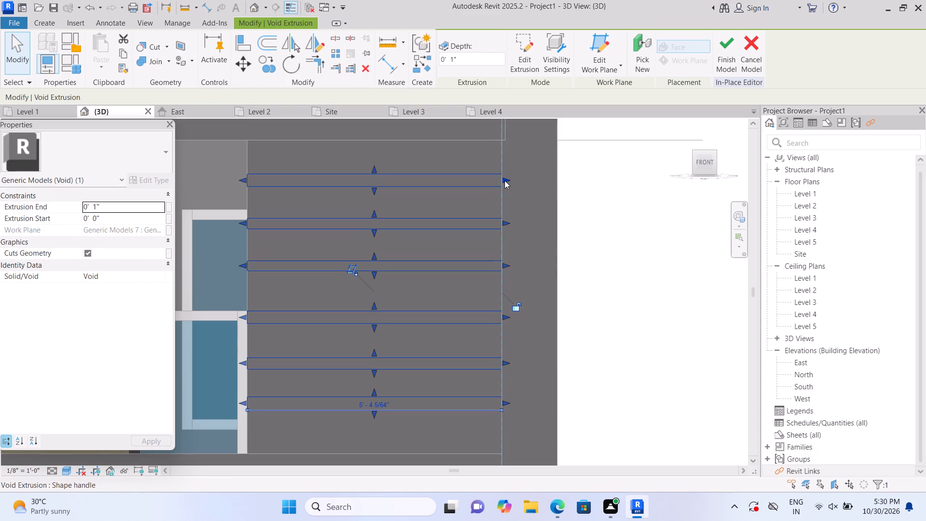
pyautogui.moveTo(504, 180); pyautogui.dragTo(499, 182)
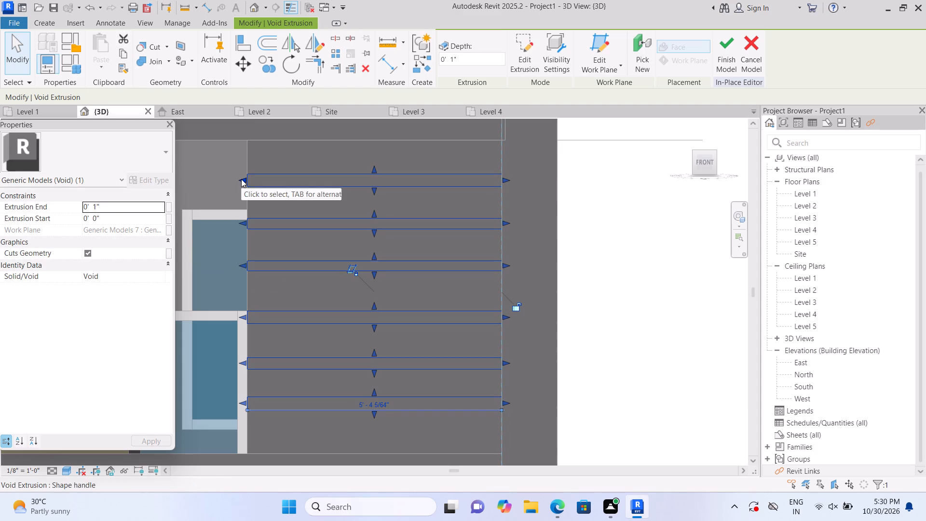
# Align the balcony-side ends of the upper three groove voids with the wall panel's edge.
pyautogui.moveTo(241, 179); pyautogui.dragTo(246, 177)
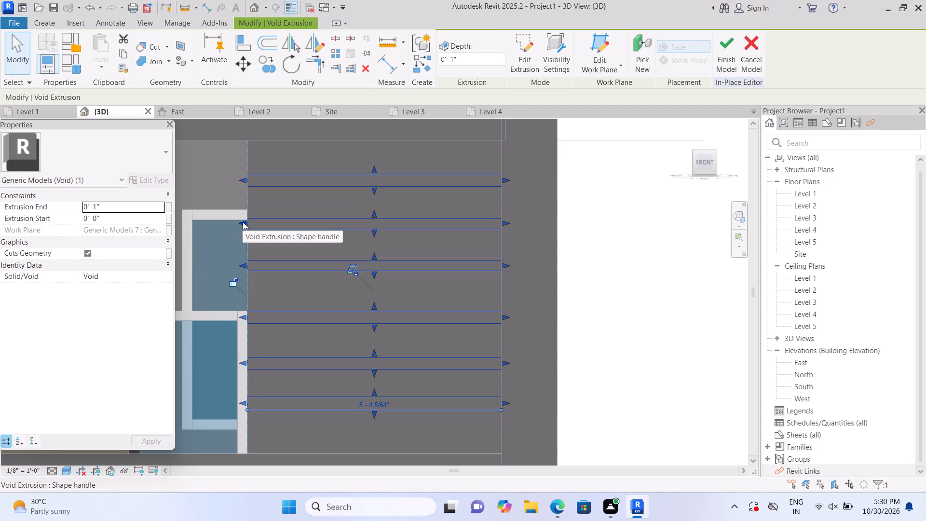
pyautogui.click(243, 222)
pyautogui.moveTo(243, 222); pyautogui.dragTo(249, 221)
pyautogui.click(249, 221)
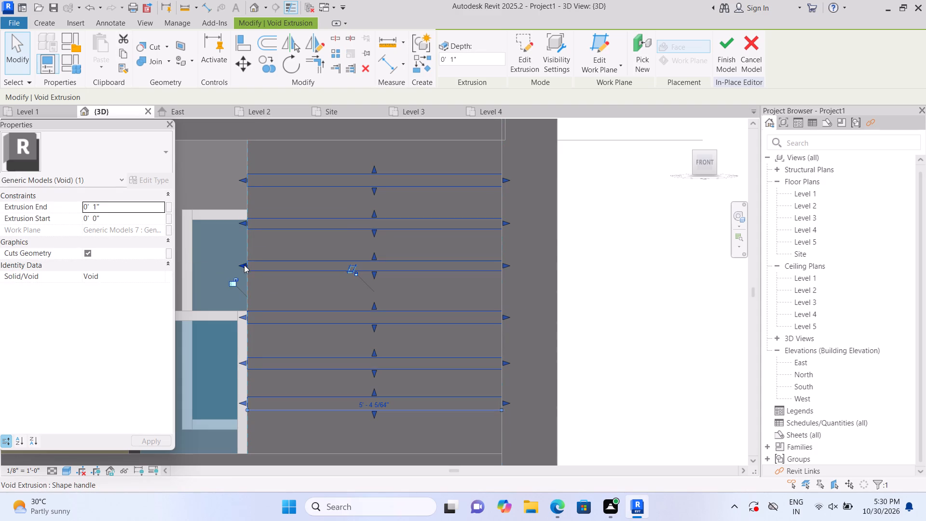
pyautogui.click(244, 265)
pyautogui.moveTo(242, 263); pyautogui.dragTo(251, 263)
# Align the balcony-side ends of the lower three groove voids with the wall panel's edge and clear the selection.
pyautogui.moveTo(243, 316); pyautogui.dragTo(251, 318)
pyautogui.click(251, 318)
pyautogui.moveTo(241, 317); pyautogui.dragTo(253, 314)
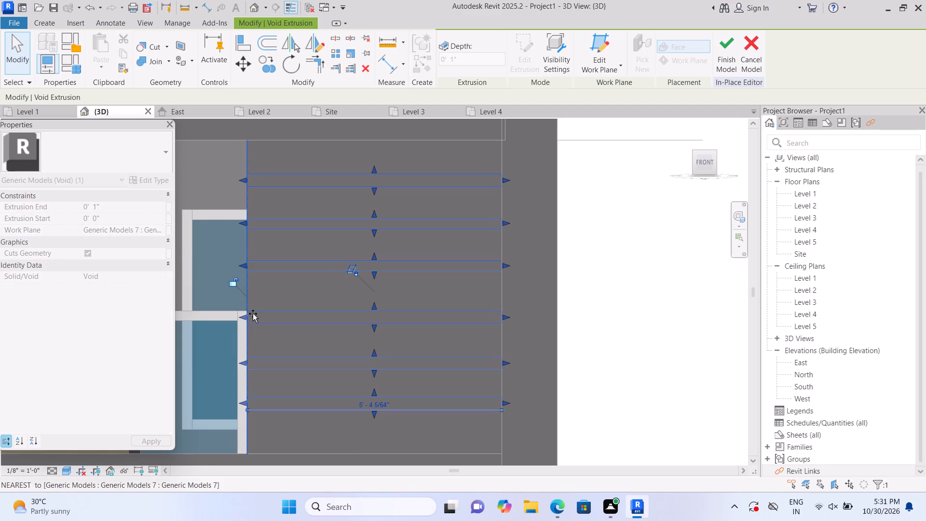
pyautogui.moveTo(253, 314); pyautogui.dragTo(253, 314)
pyautogui.click(253, 314)
pyautogui.click(248, 318)
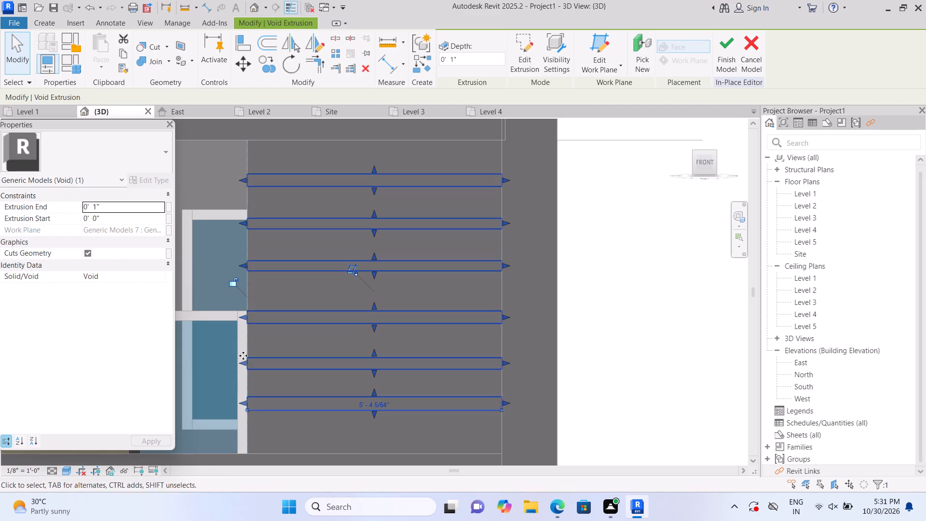
pyautogui.click(241, 362)
pyautogui.moveTo(232, 363); pyautogui.dragTo(232, 363)
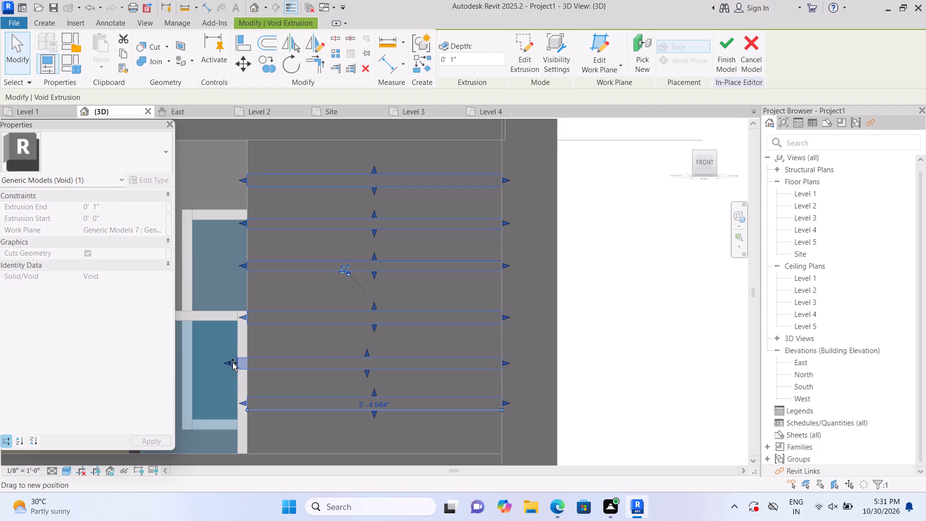
pyautogui.moveTo(232, 363); pyautogui.dragTo(249, 363)
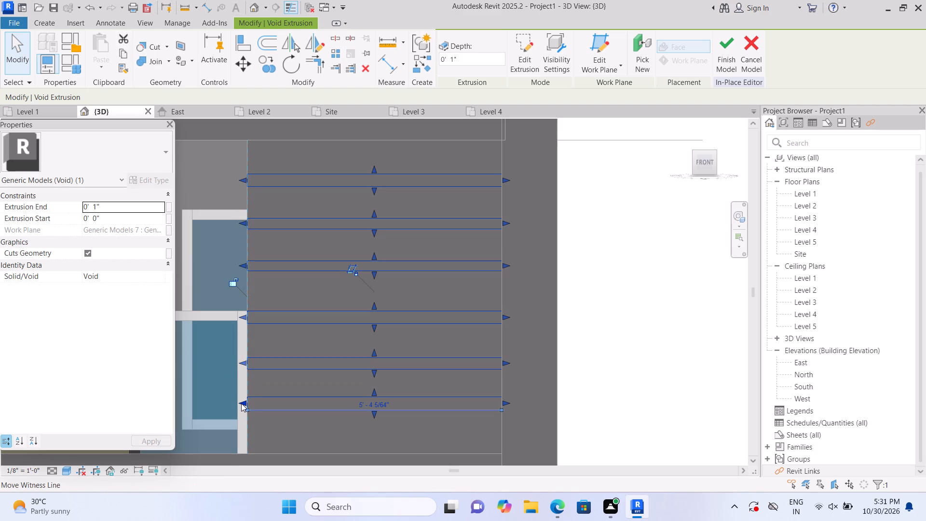
pyautogui.moveTo(244, 402); pyautogui.dragTo(254, 402)
pyautogui.click(254, 402)
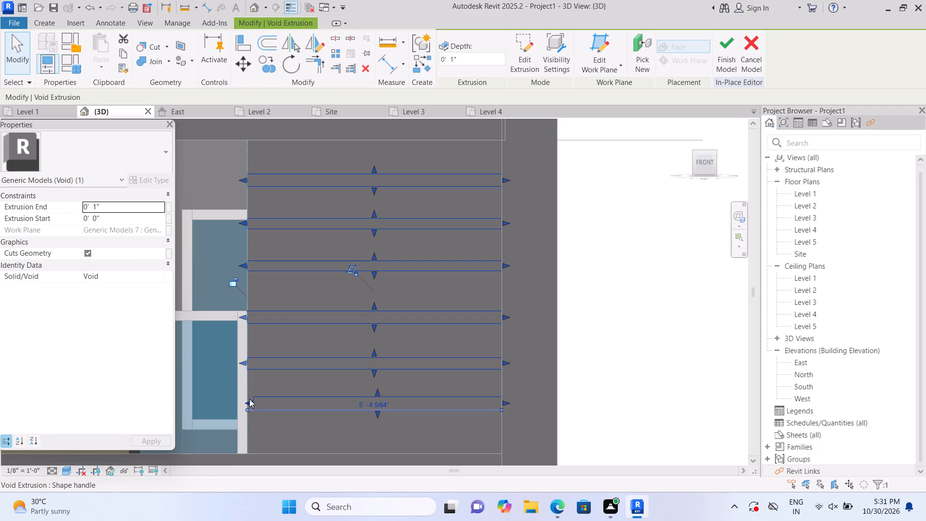
pyautogui.click(250, 399)
pyautogui.click(592, 258)
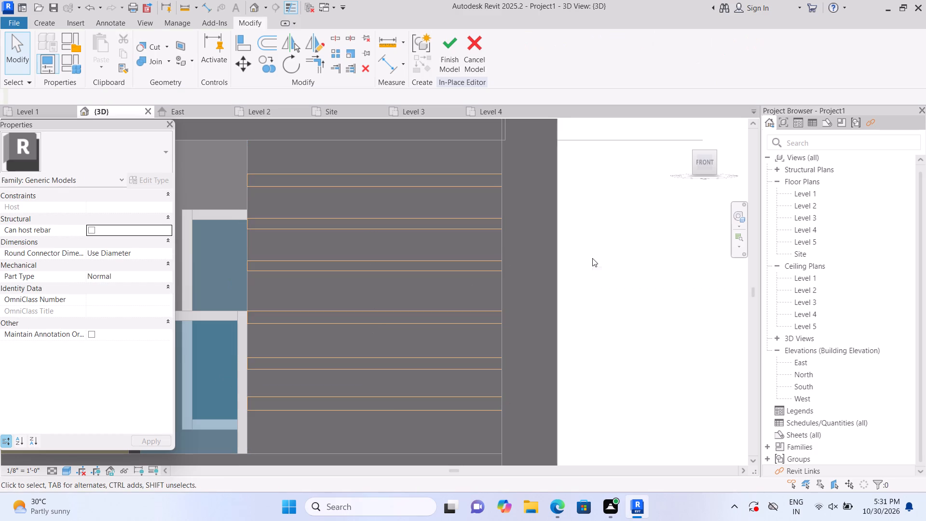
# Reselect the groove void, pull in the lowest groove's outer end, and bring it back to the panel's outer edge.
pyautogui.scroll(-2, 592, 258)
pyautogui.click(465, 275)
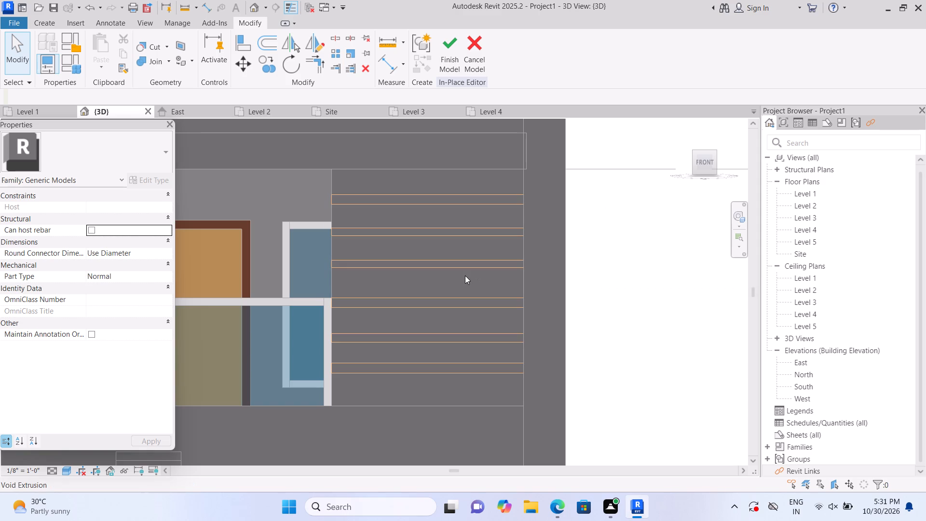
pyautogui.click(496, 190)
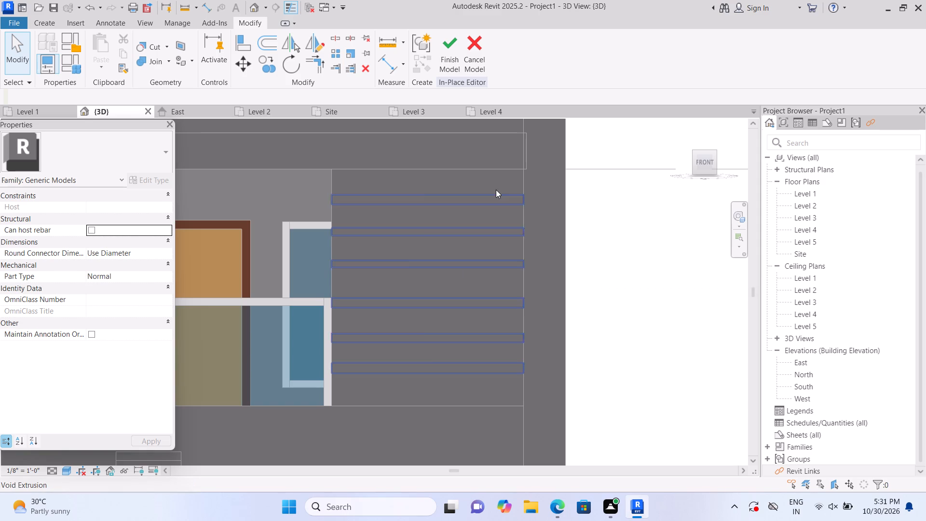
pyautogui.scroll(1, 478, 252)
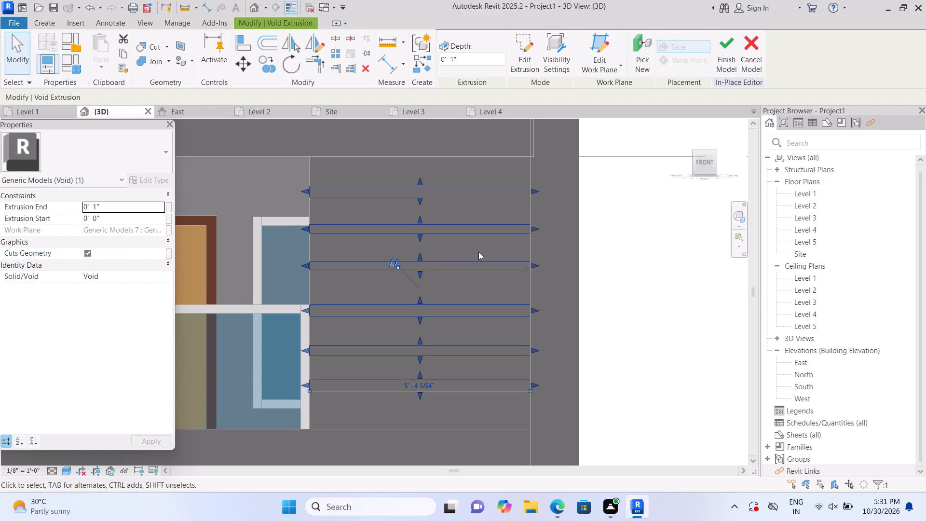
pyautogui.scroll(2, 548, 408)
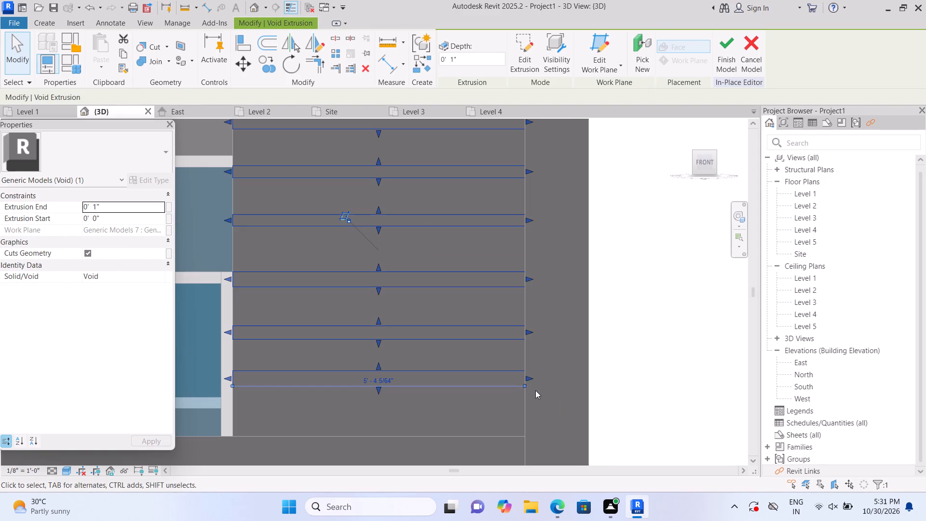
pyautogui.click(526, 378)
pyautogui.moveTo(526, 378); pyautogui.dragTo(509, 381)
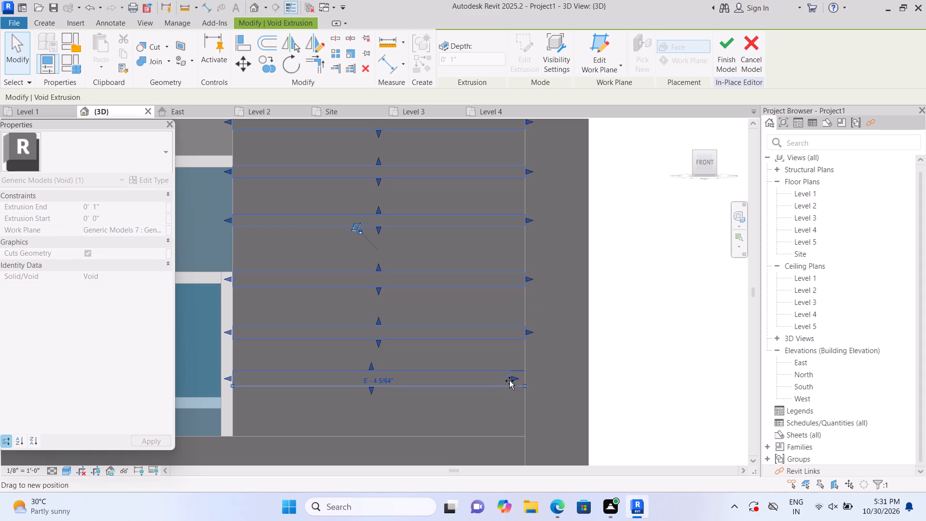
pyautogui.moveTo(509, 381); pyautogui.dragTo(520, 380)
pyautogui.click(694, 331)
# Reopen the groove void's sketch, examine the rectangles' ends against the panel edge, and finish the sketch for a 3D check.
pyautogui.doubleClick(516, 376)
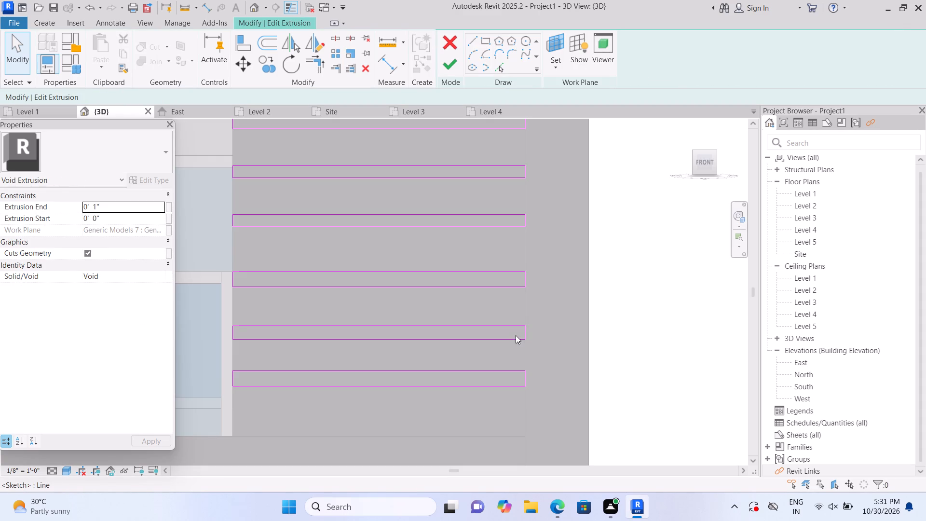
pyautogui.scroll(12, 210, 372)
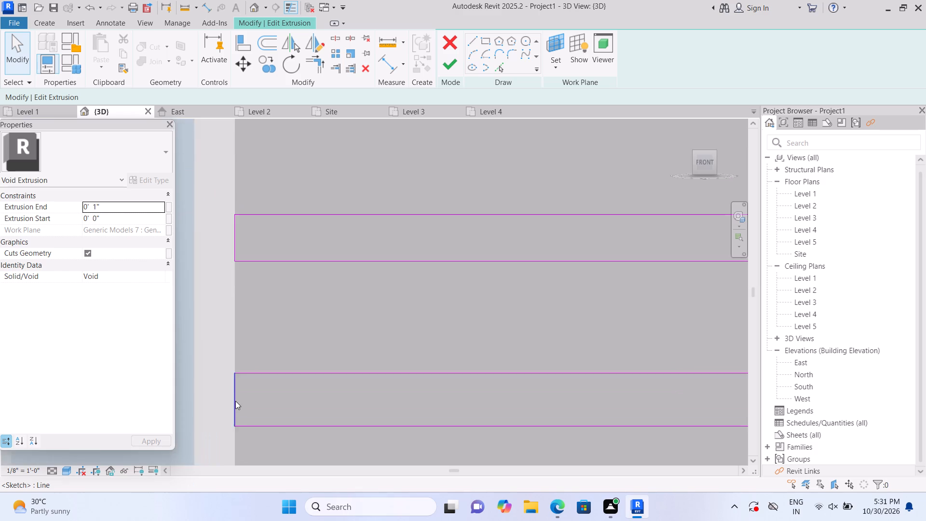
pyautogui.scroll(12, 235, 401)
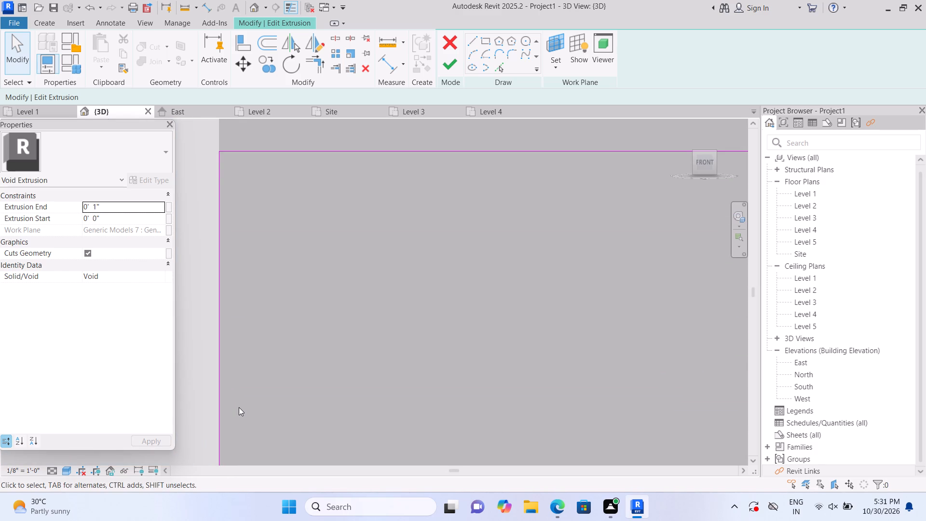
pyautogui.scroll(-10, 227, 405)
pyautogui.scroll(-3, 256, 302)
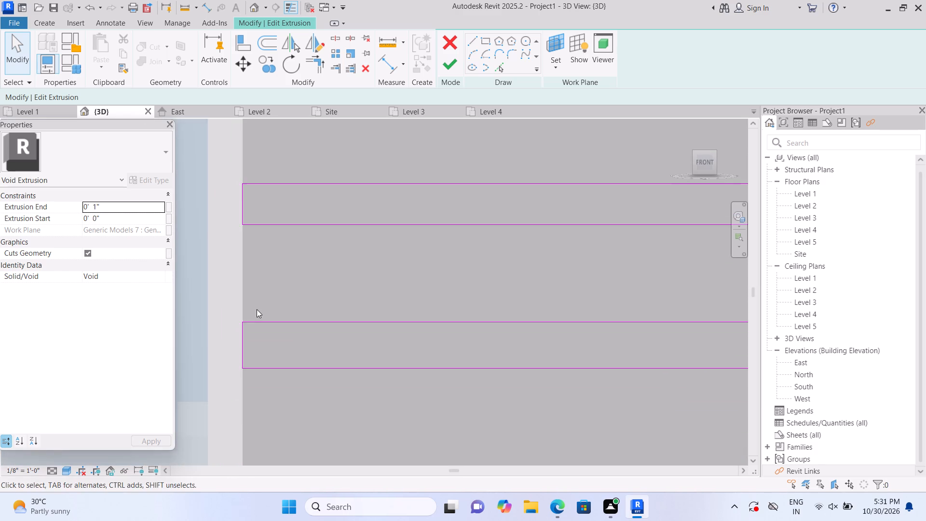
pyautogui.scroll(-17, 257, 309)
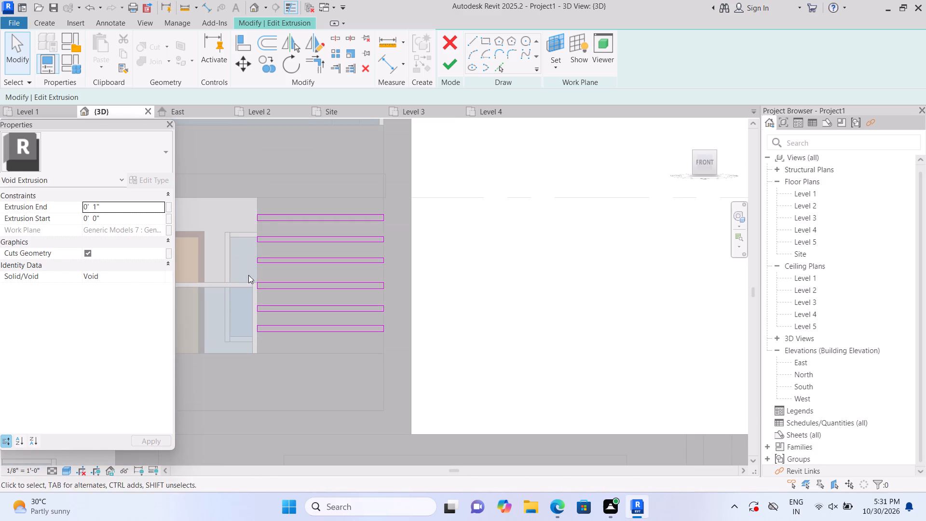
pyautogui.click(456, 64)
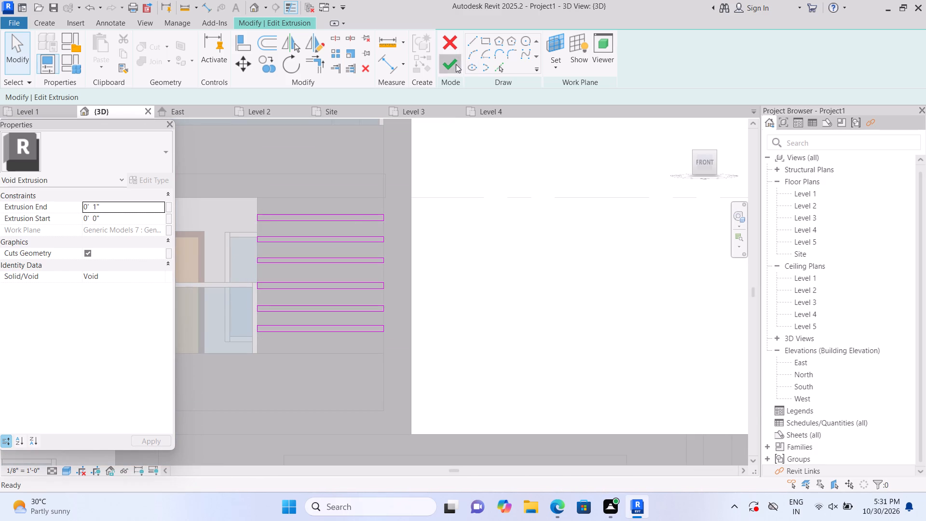
pyautogui.click(681, 123)
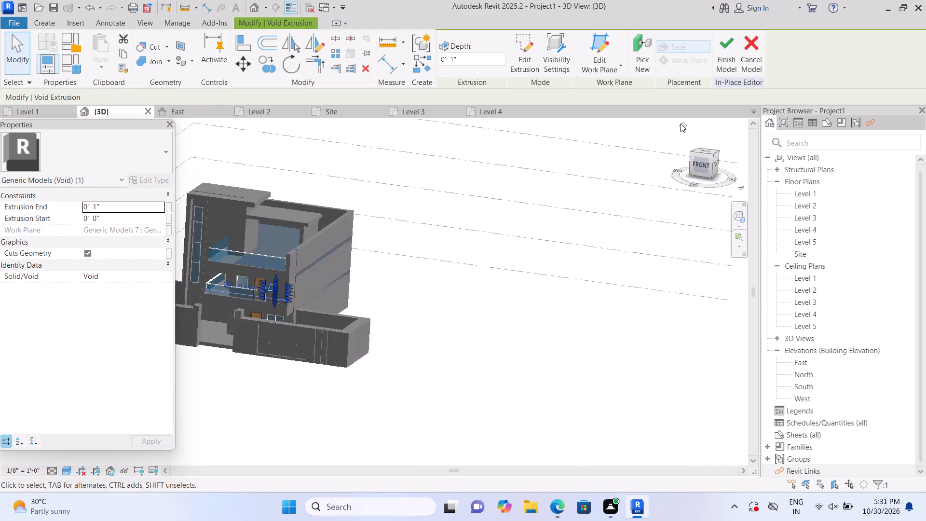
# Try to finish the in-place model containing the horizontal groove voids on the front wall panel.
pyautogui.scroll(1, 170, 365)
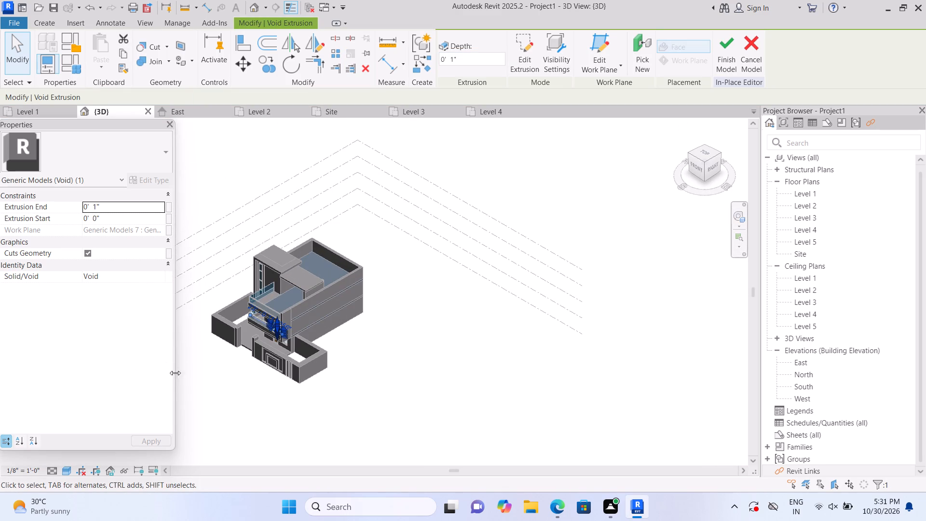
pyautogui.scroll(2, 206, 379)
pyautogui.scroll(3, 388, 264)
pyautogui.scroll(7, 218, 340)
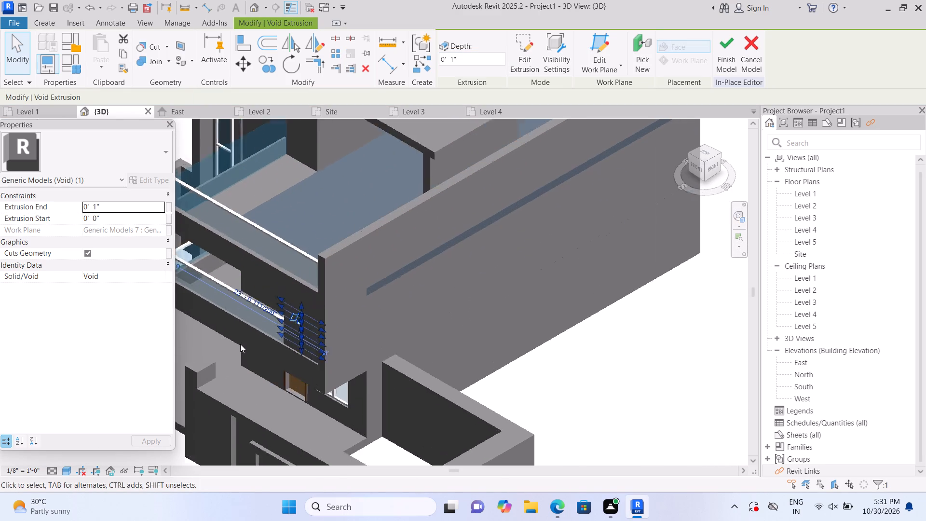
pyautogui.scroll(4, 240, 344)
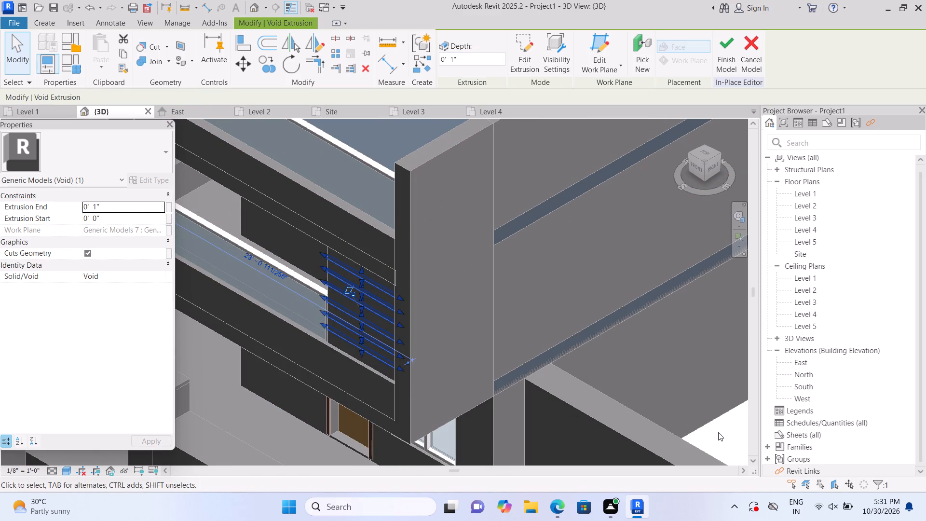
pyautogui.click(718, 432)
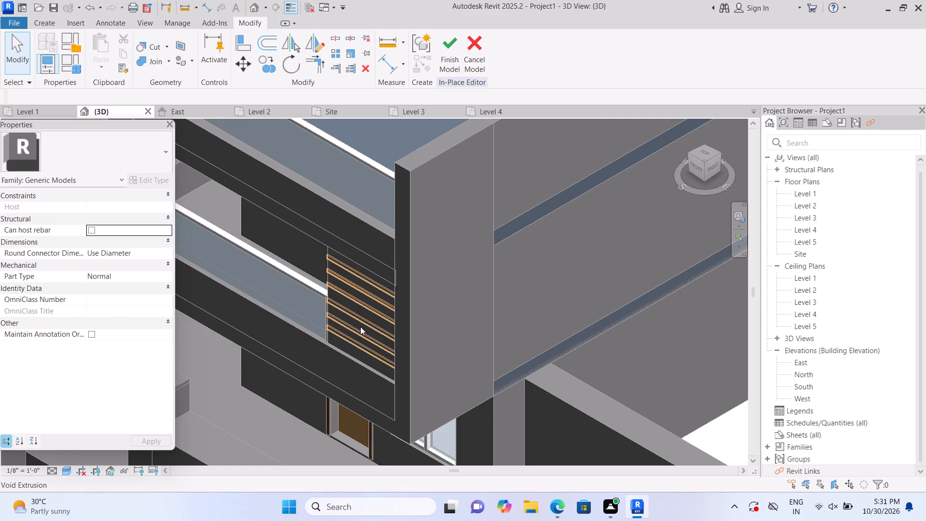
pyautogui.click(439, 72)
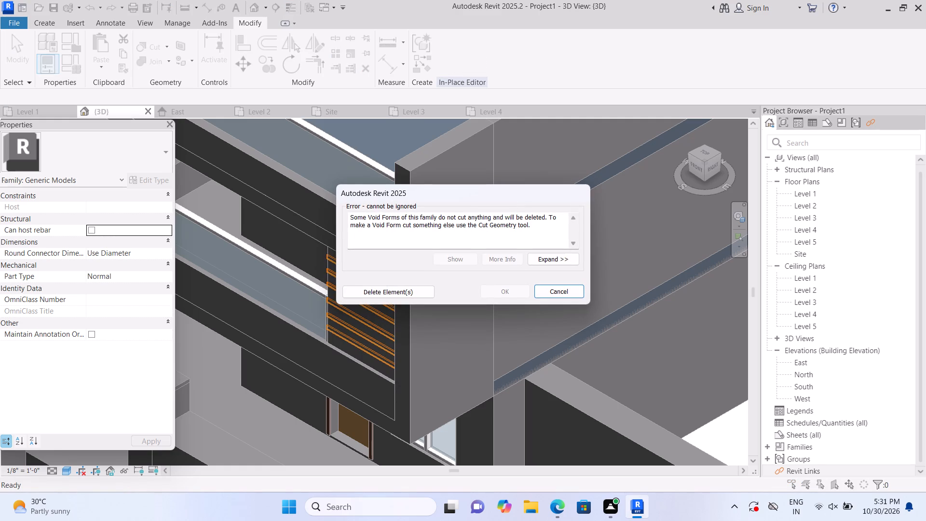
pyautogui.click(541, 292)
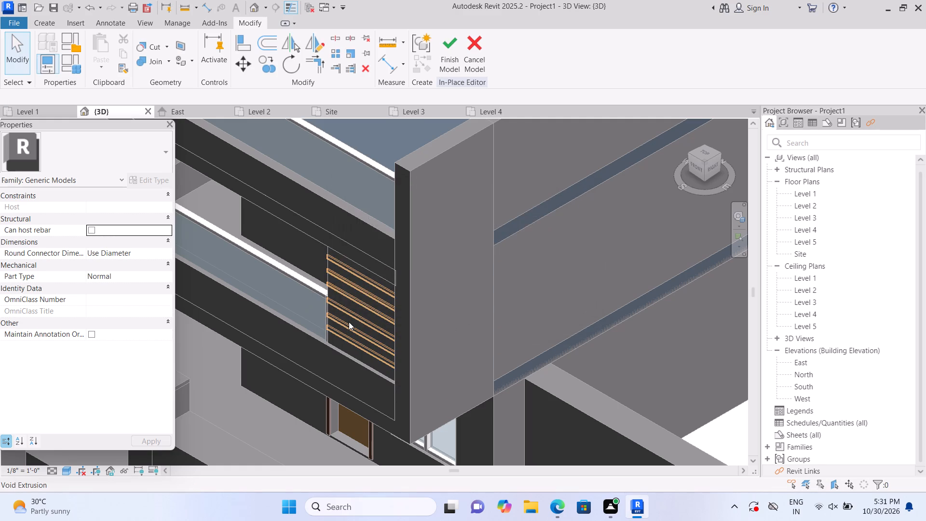
# Delete the void extrusion of the horizontal grooves from the front wall panel beside the balcony.
pyautogui.click(349, 322)
pyautogui.press('Delete')
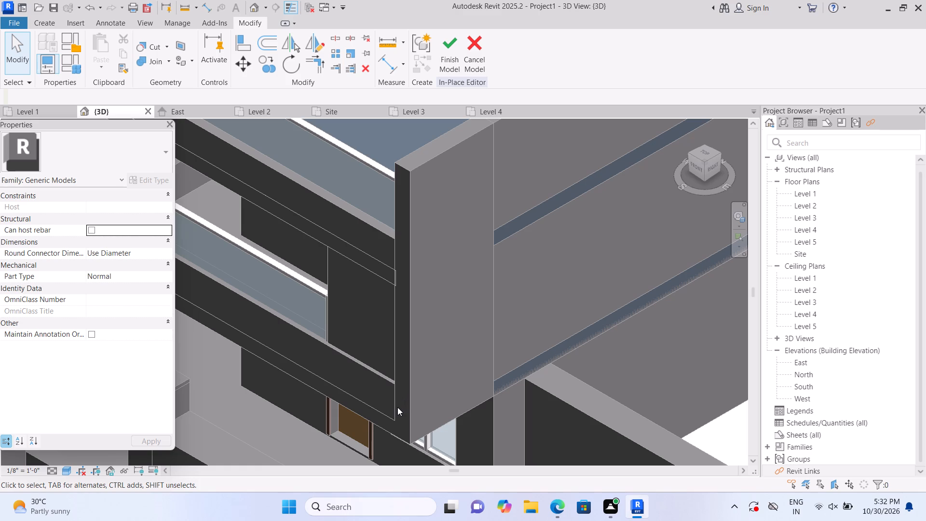
# Examine the front facade, balconies, roof and side walls of the house from several angles in 3D.
pyautogui.scroll(-2, 397, 408)
pyautogui.scroll(1, 418, 401)
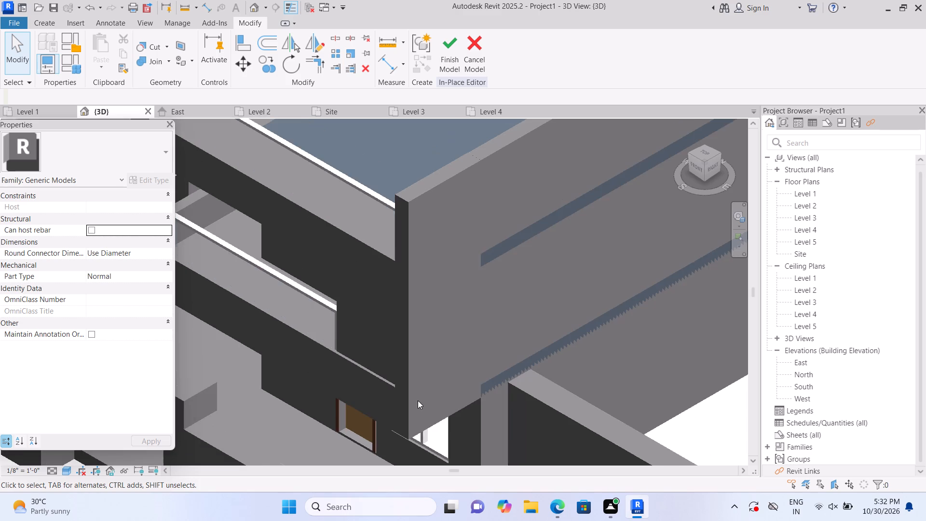
pyautogui.scroll(2, 416, 393)
pyautogui.scroll(-3, 414, 394)
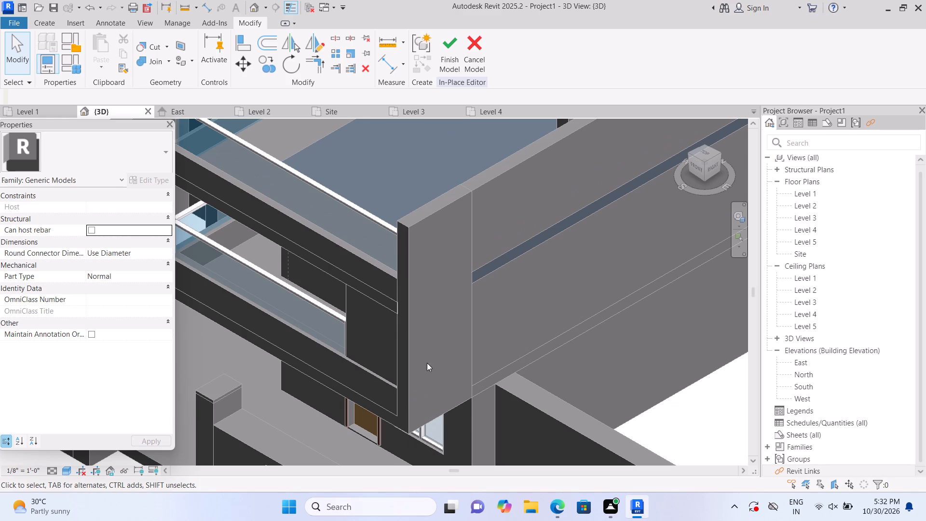
pyautogui.scroll(-3, 427, 363)
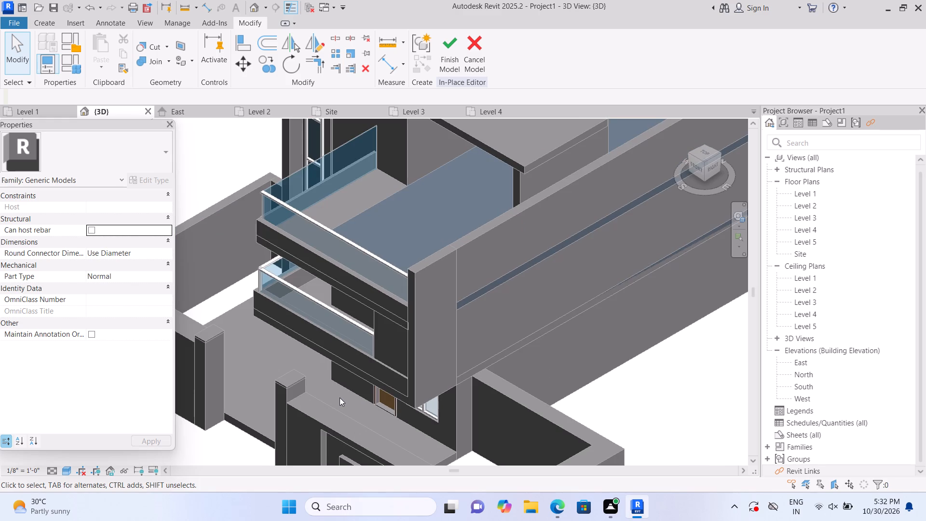
pyautogui.middleClick(340, 397)
pyautogui.scroll(1, 388, 187)
pyautogui.moveTo(391, 188); pyautogui.dragTo(412, 267, button='middle')
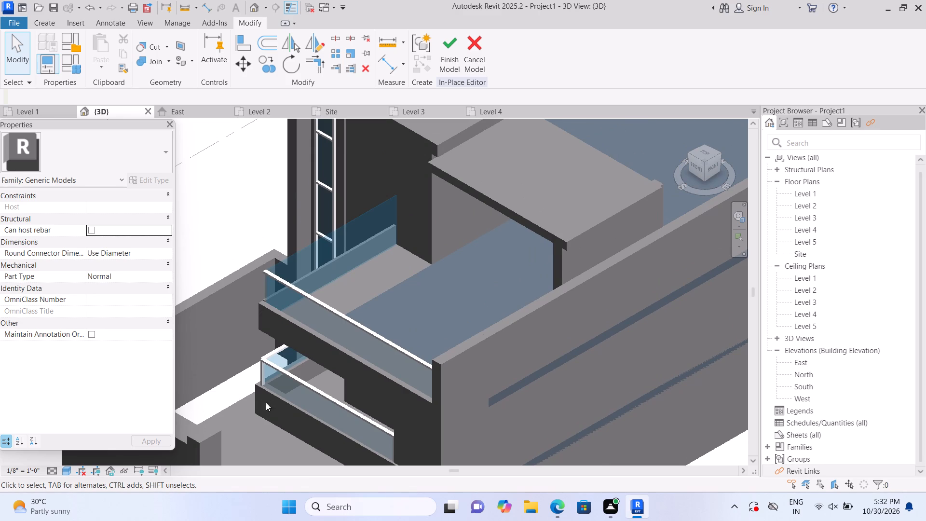
pyautogui.keyDown('shift'); pyautogui.moveTo(258, 387); pyautogui.dragTo(375, 393, button='middle'); pyautogui.keyUp('shift')
pyautogui.keyDown('shift'); pyautogui.middleClick(375, 393); pyautogui.keyUp('shift')
pyautogui.scroll(1, 368, 372)
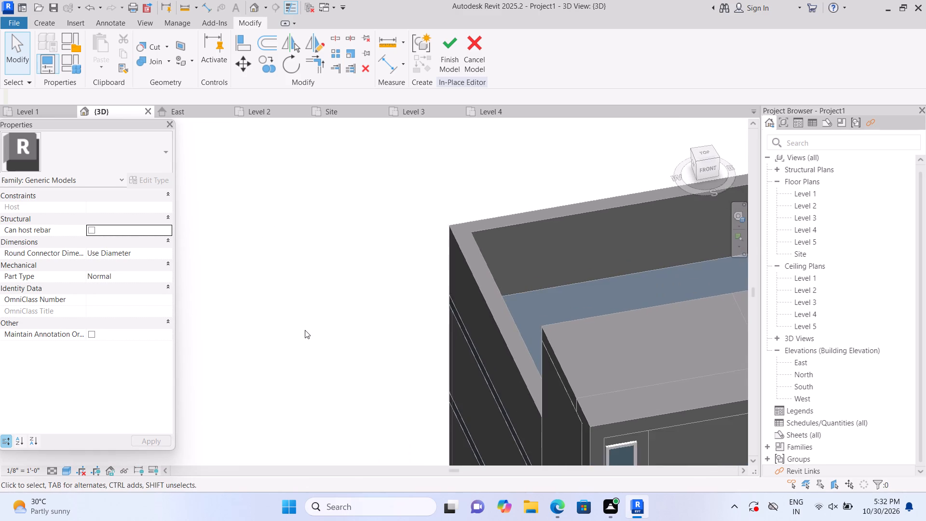
pyautogui.scroll(-4, 305, 330)
pyautogui.scroll(1, 511, 407)
pyautogui.scroll(1, 447, 356)
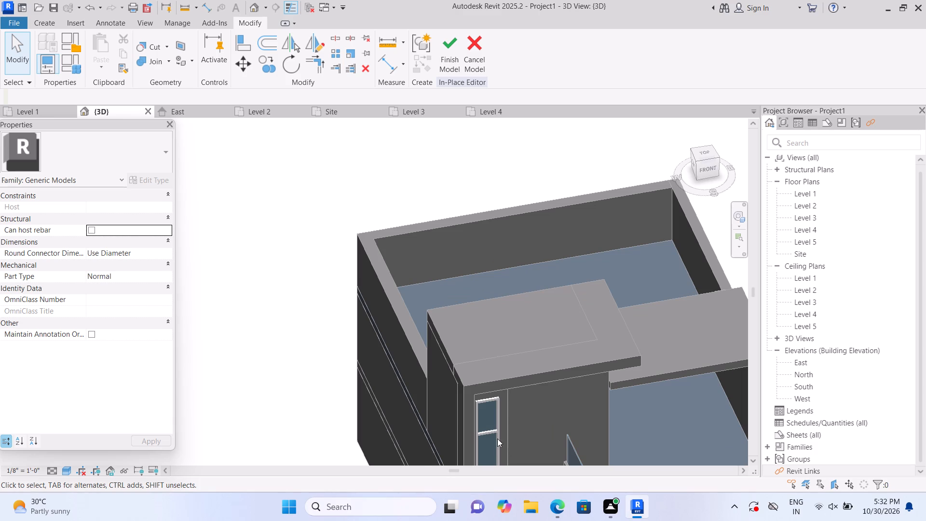
pyautogui.scroll(1, 369, 329)
pyautogui.scroll(-4, 477, 370)
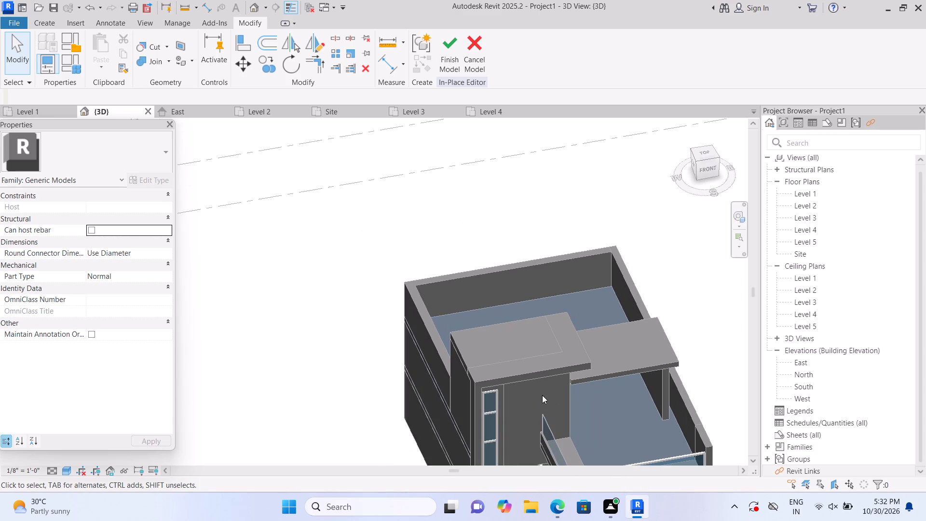
pyautogui.scroll(-5, 604, 368)
pyautogui.scroll(1, 623, 473)
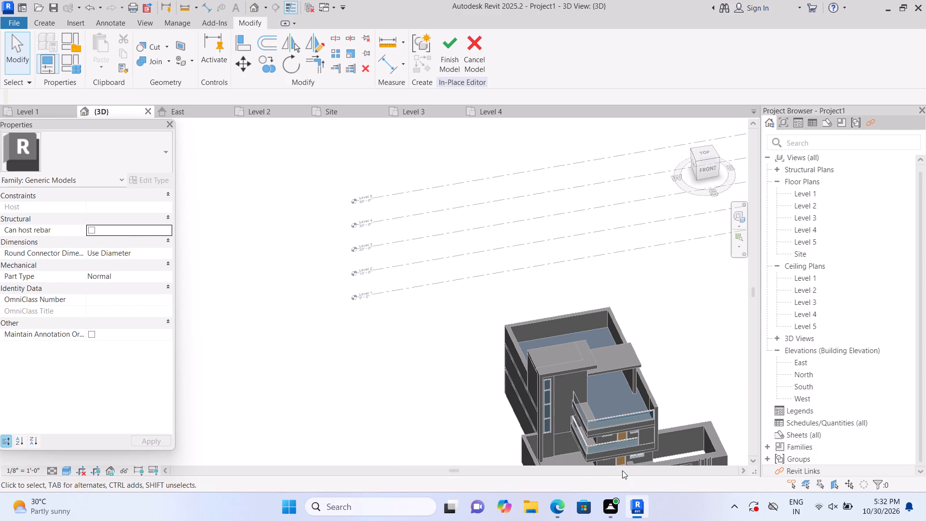
pyautogui.scroll(7, 627, 454)
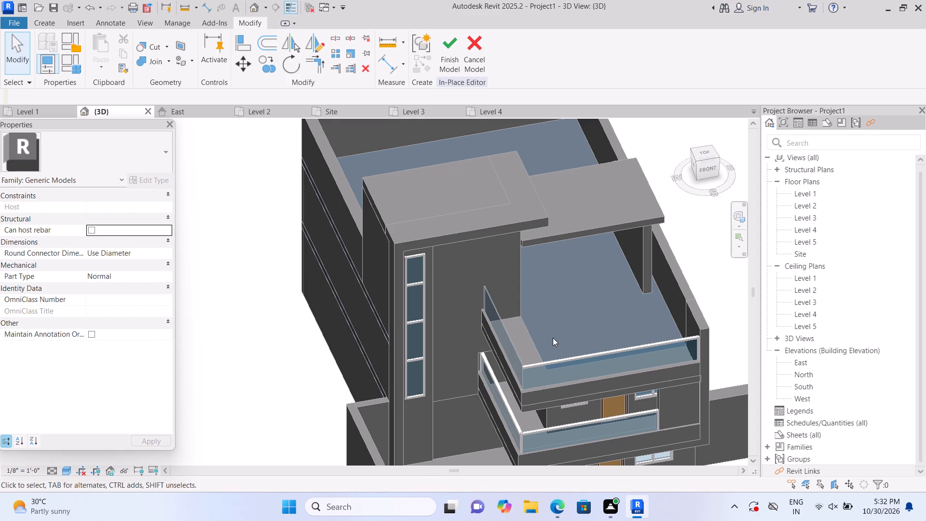
pyautogui.press('Escape')
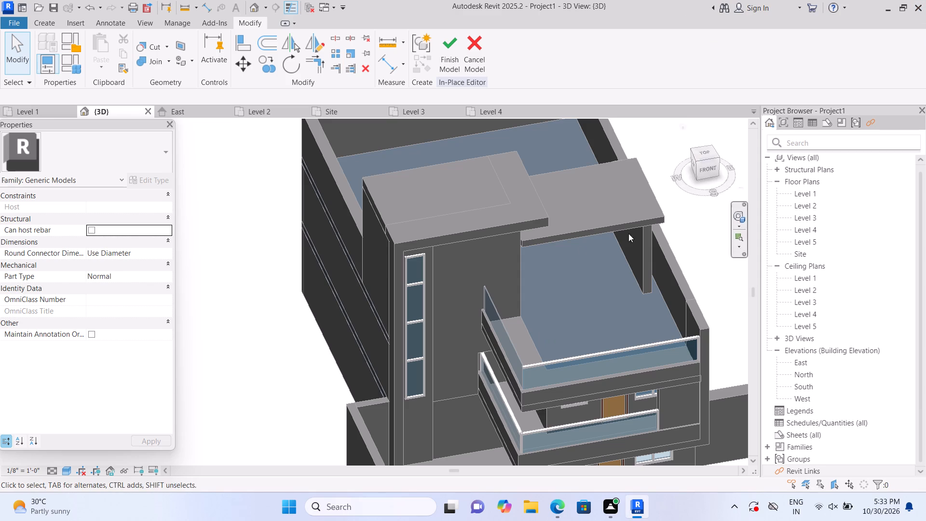
pyautogui.scroll(-4, 459, 374)
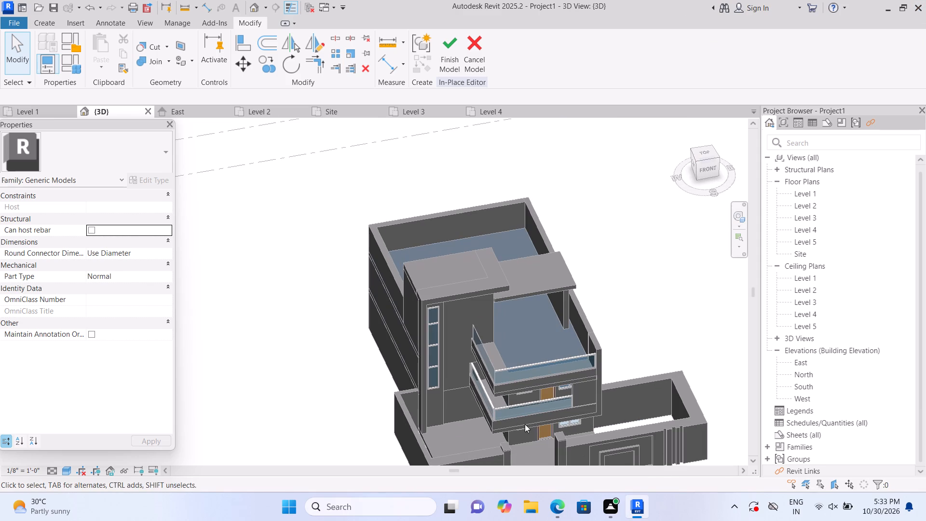
pyautogui.scroll(1, 504, 423)
pyautogui.keyDown('shift'); pyautogui.moveTo(502, 423); pyautogui.dragTo(449, 337, button='middle'); pyautogui.keyUp('shift')
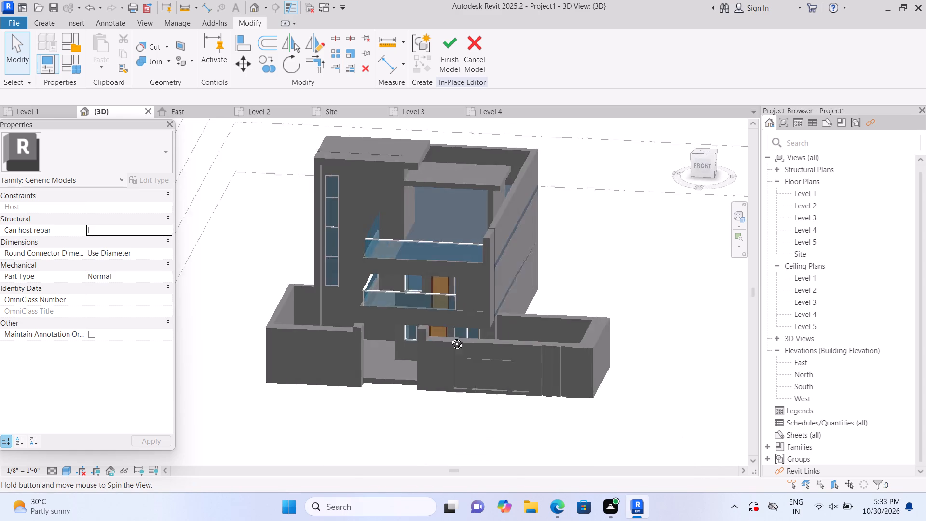
pyautogui.keyDown('shift'); pyautogui.moveTo(449, 337); pyautogui.dragTo(449, 334, button='middle'); pyautogui.keyUp('shift')
pyautogui.scroll(4, 406, 307)
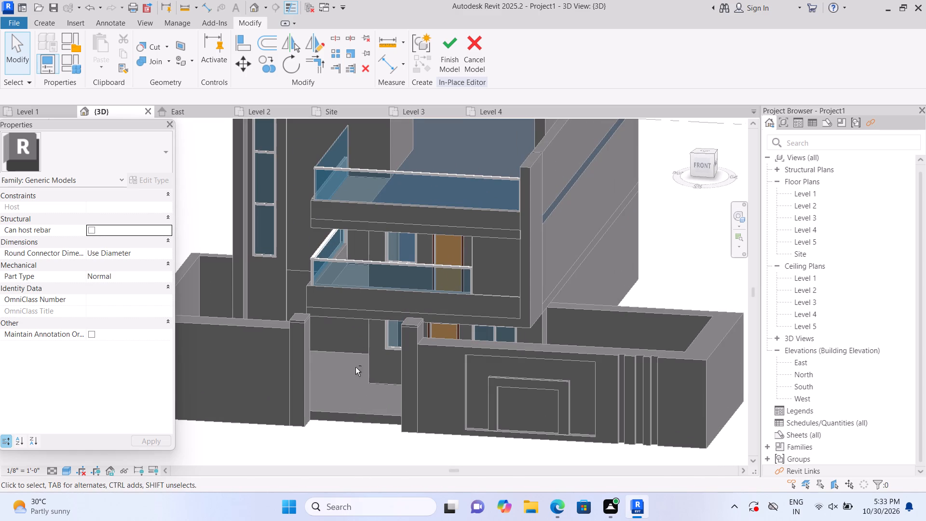
pyautogui.keyDown('shift'); pyautogui.moveTo(361, 370); pyautogui.dragTo(428, 381, button='middle'); pyautogui.keyUp('shift')
pyautogui.keyDown('shift'); pyautogui.middleClick(428, 381); pyautogui.keyUp('shift')
pyautogui.scroll(2, 491, 315)
pyautogui.moveTo(494, 296); pyautogui.dragTo(453, 317, button='middle')
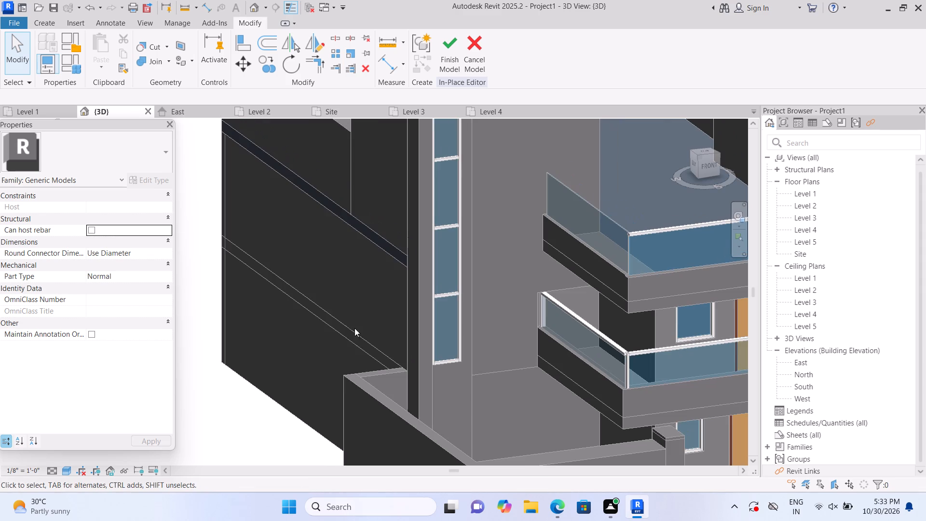
pyautogui.scroll(1, 494, 258)
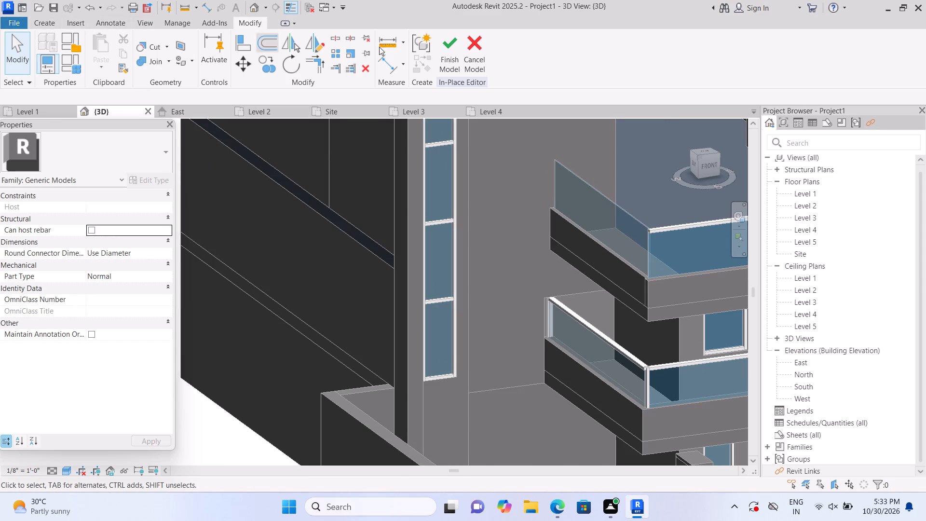
# Finish the in-place model and accept the deletion of the empty family.
pyautogui.click(456, 66)
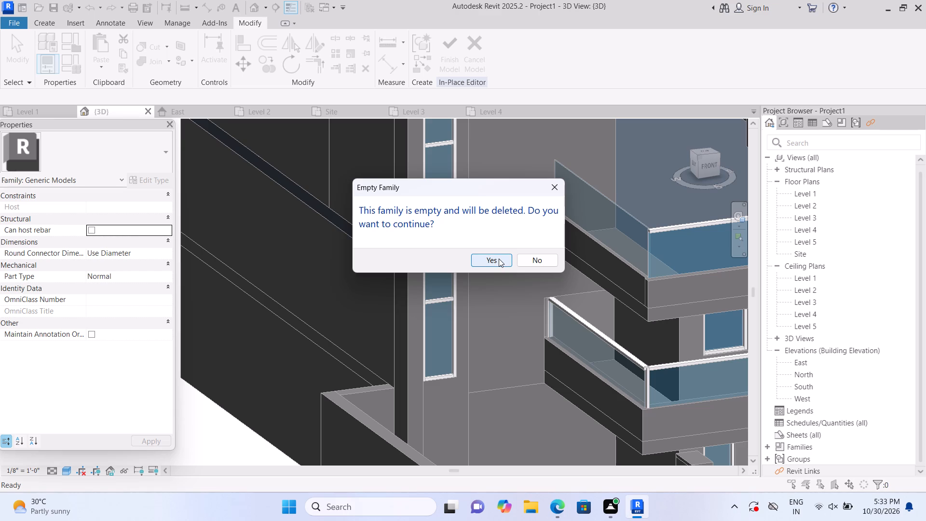
pyautogui.click(499, 259)
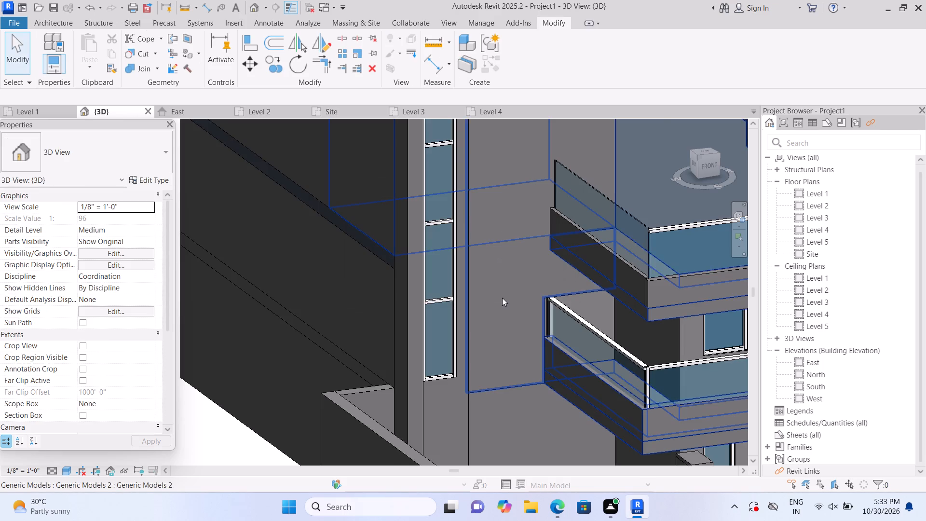
# Place 2.5" x 5" rectangular mullions on the upper balcony's side glass railing: at the front corner, the far end and along the top.
pyautogui.scroll(-4, 504, 300)
pyautogui.moveTo(507, 295); pyautogui.dragTo(431, 296, button='middle')
pyautogui.scroll(2, 552, 262)
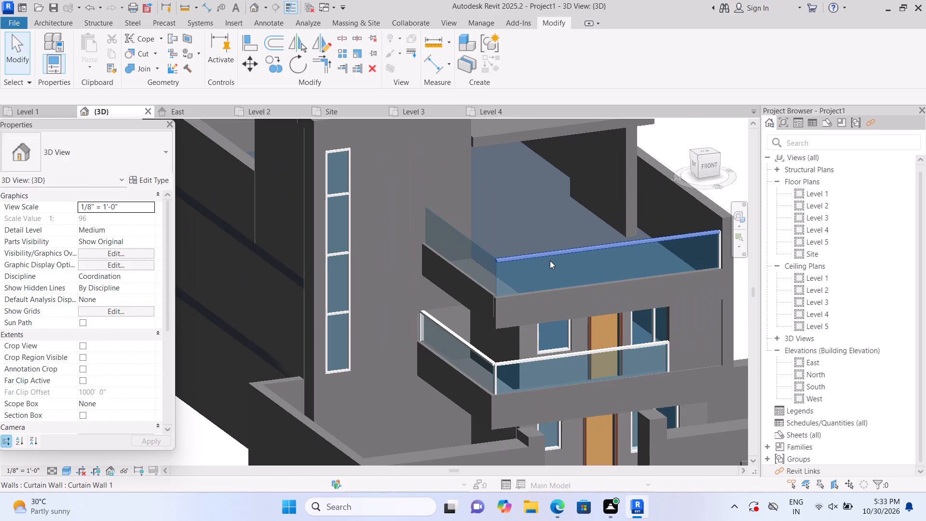
pyautogui.scroll(3, 732, 326)
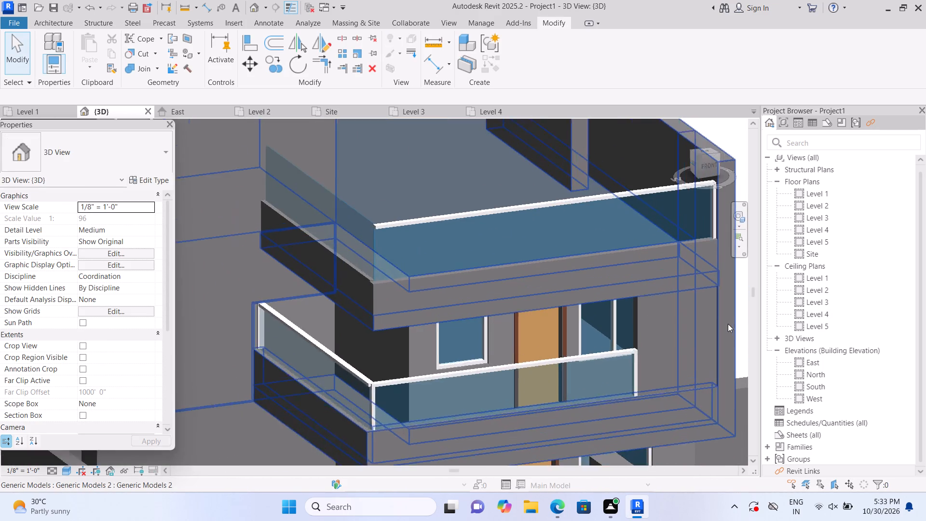
pyautogui.scroll(2, 728, 324)
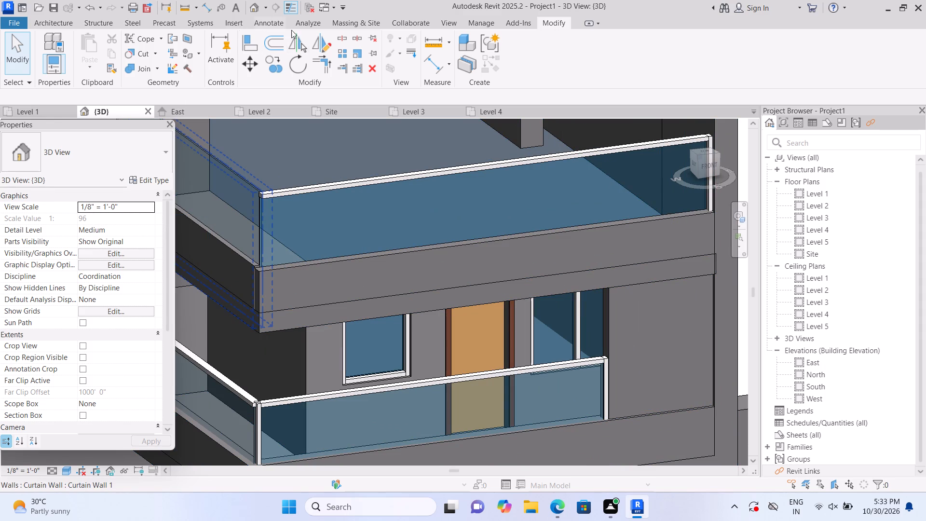
pyautogui.click(47, 24)
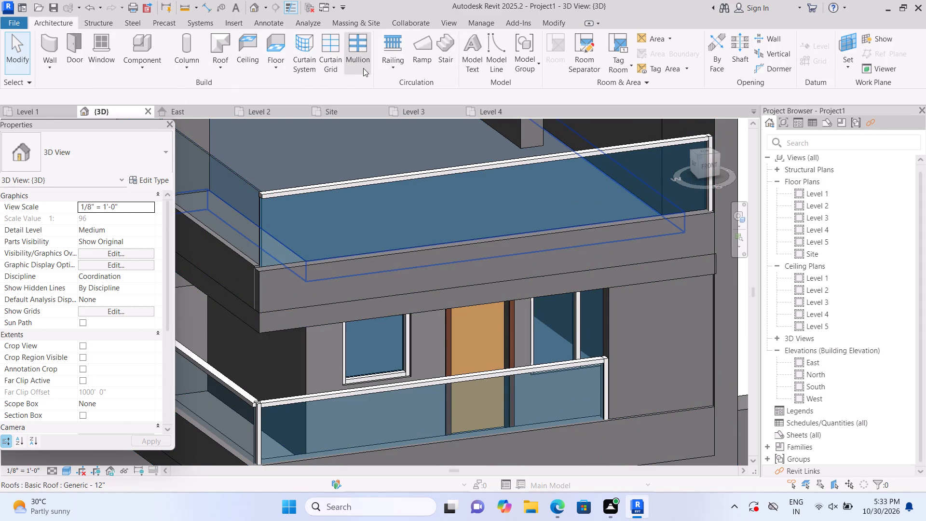
pyautogui.click(363, 68)
pyautogui.click(251, 237)
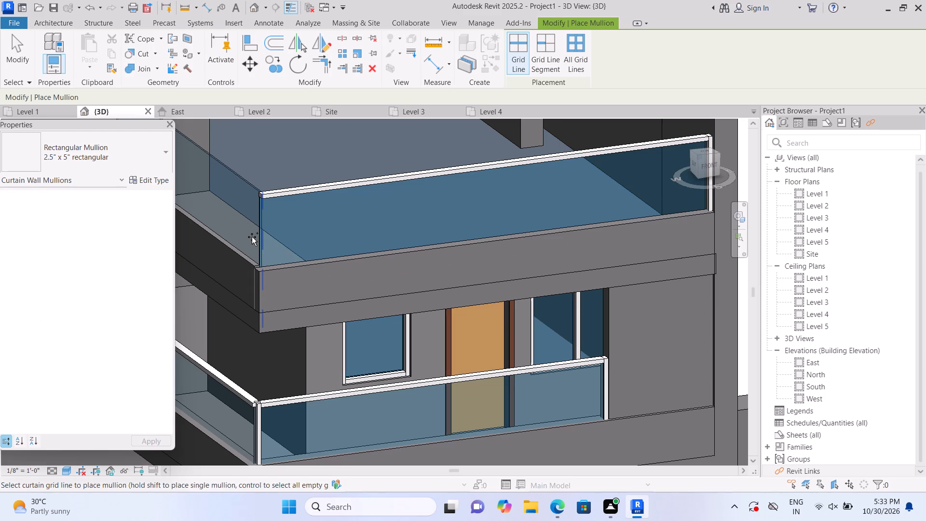
pyautogui.moveTo(252, 237); pyautogui.dragTo(327, 284, button='middle')
pyautogui.click(192, 157)
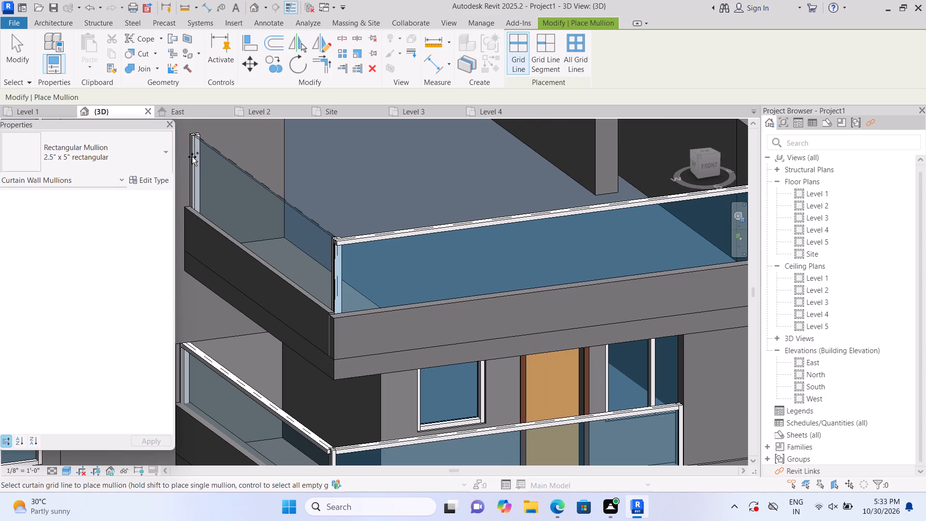
pyautogui.click(246, 177)
pyautogui.scroll(-5, 246, 177)
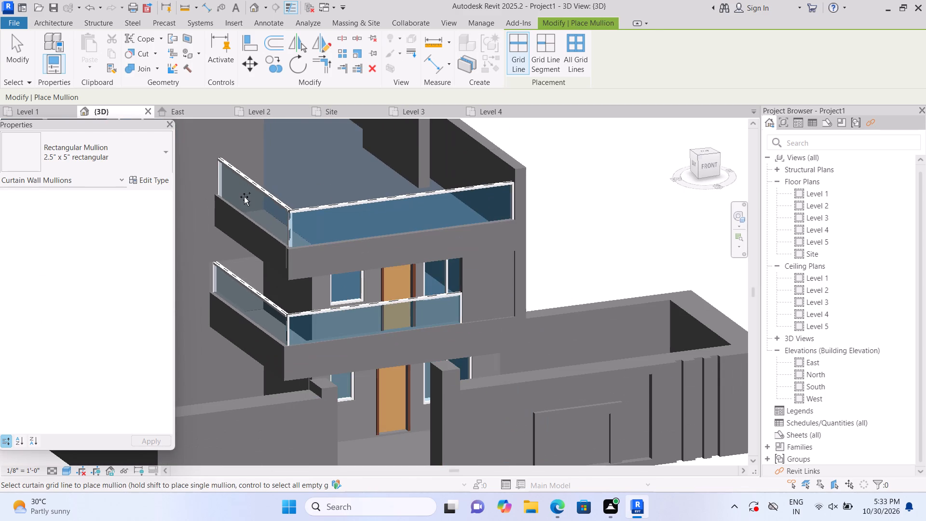
pyautogui.scroll(-2, 246, 233)
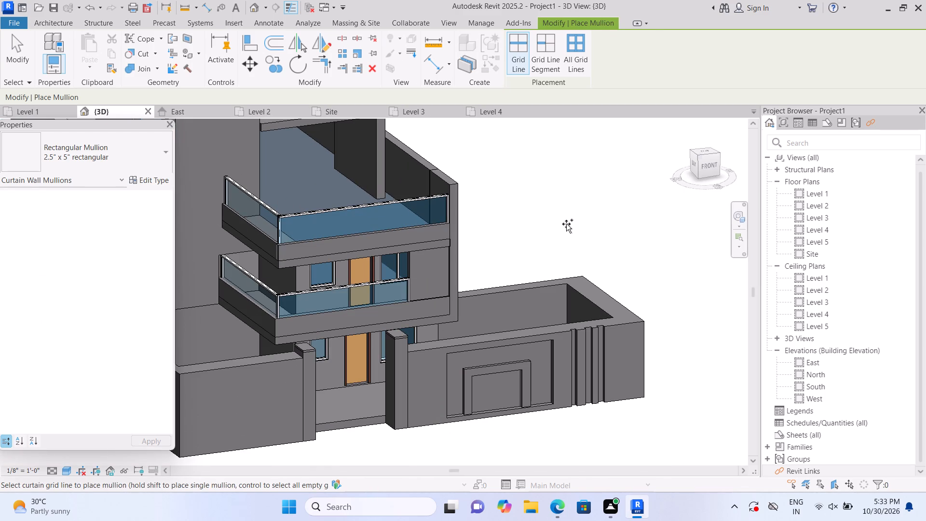
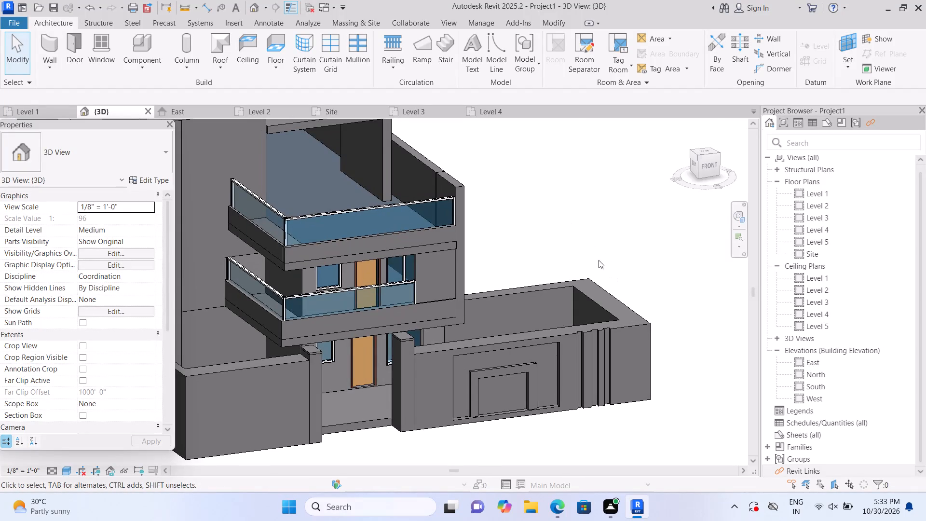
# Open the generic model that includes the front tower wall beside the tall window strip for in-place editing.
pyautogui.scroll(-3, 580, 244)
pyautogui.moveTo(552, 190); pyautogui.dragTo(566, 263, button='middle')
pyautogui.scroll(1, 300, 276)
pyautogui.scroll(3, 337, 261)
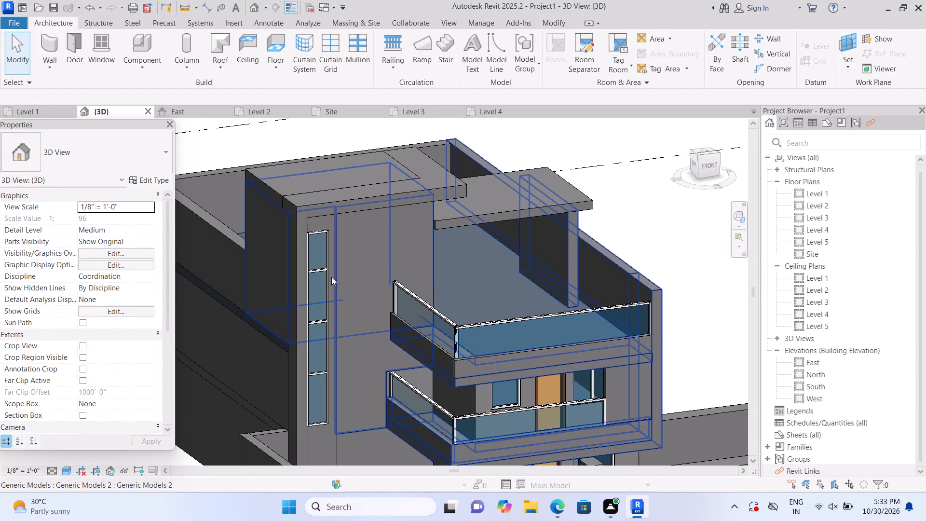
pyautogui.scroll(1, 314, 284)
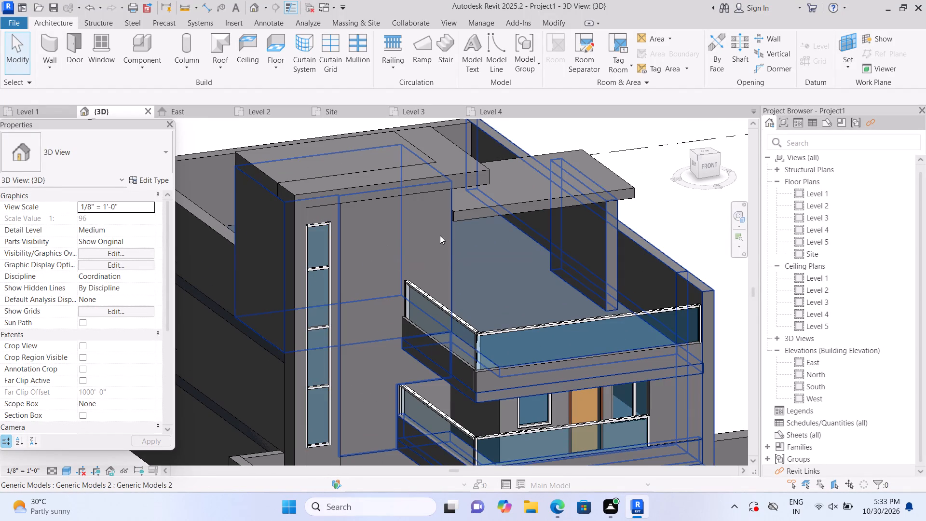
pyautogui.scroll(2, 447, 220)
pyautogui.click(442, 221)
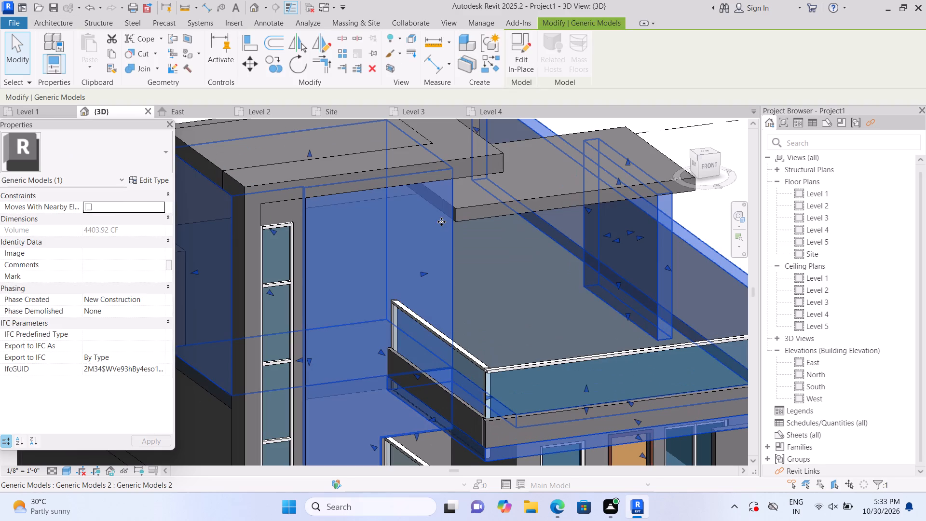
pyautogui.click(518, 61)
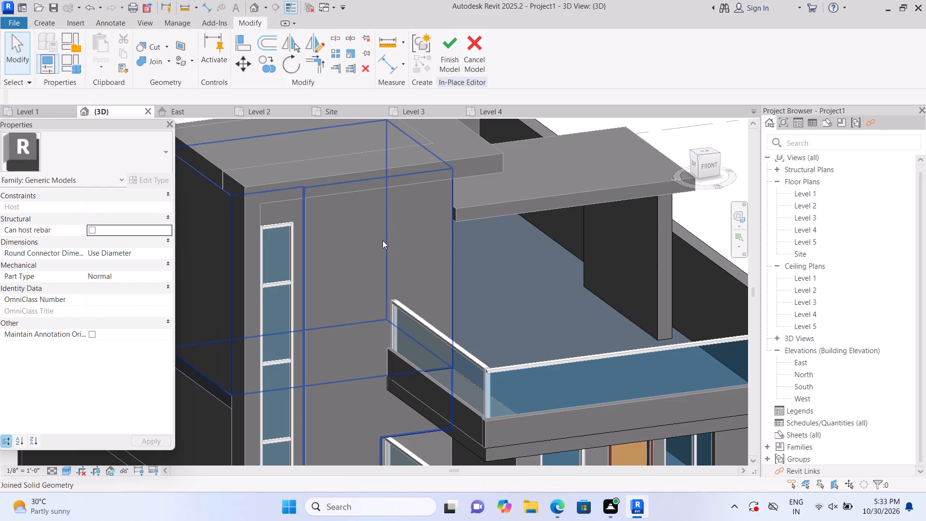
# Examine the joined solid geometry of the tower's front wall and the adjoining upper tower extrusion within the in-place model.
pyautogui.click(383, 241)
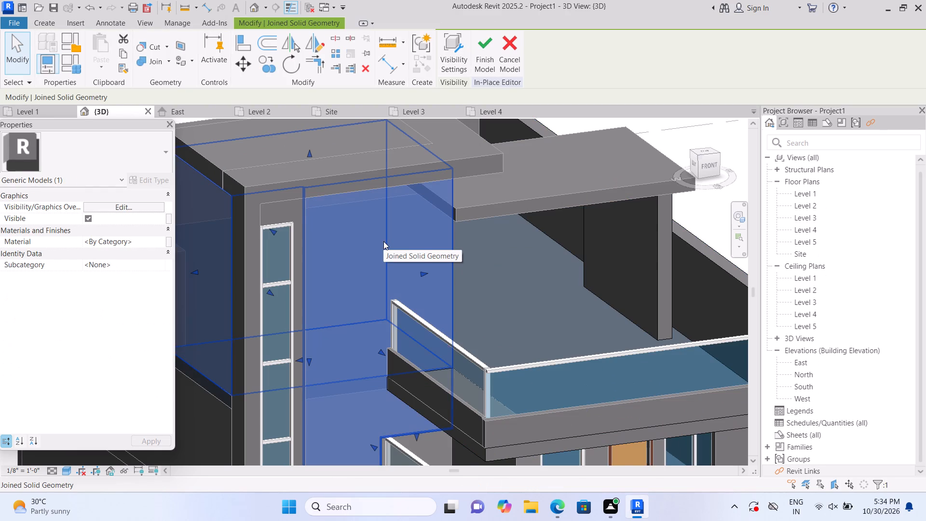
pyautogui.scroll(3, 383, 241)
pyautogui.scroll(-3, 383, 241)
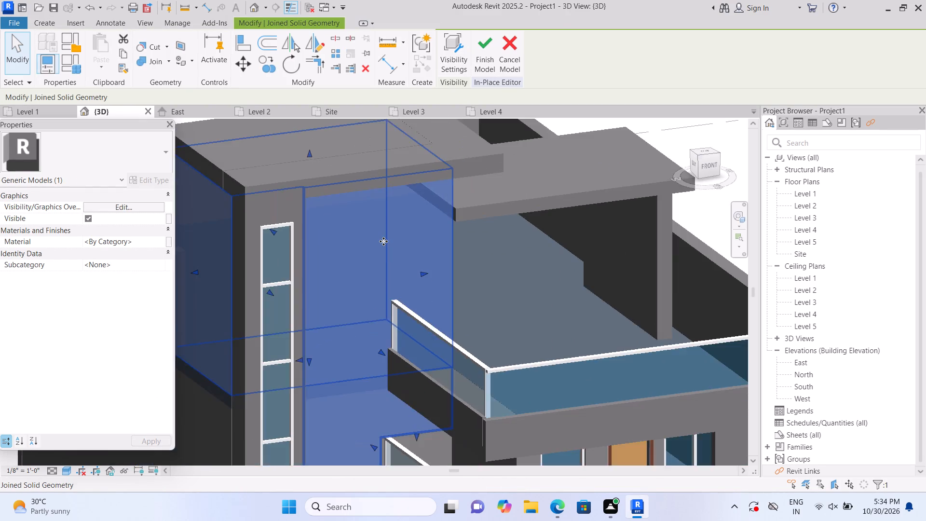
pyautogui.scroll(-4, 383, 241)
pyautogui.press('Escape')
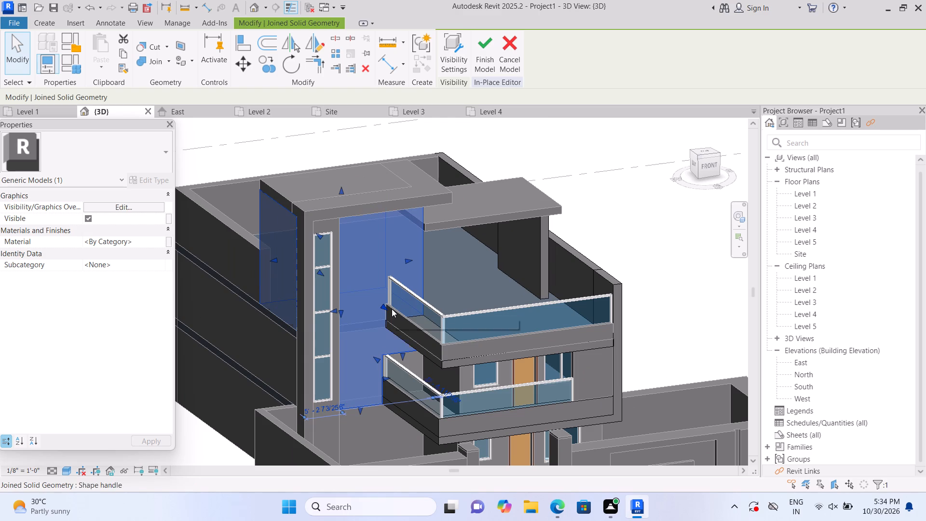
pyautogui.scroll(2, 239, 312)
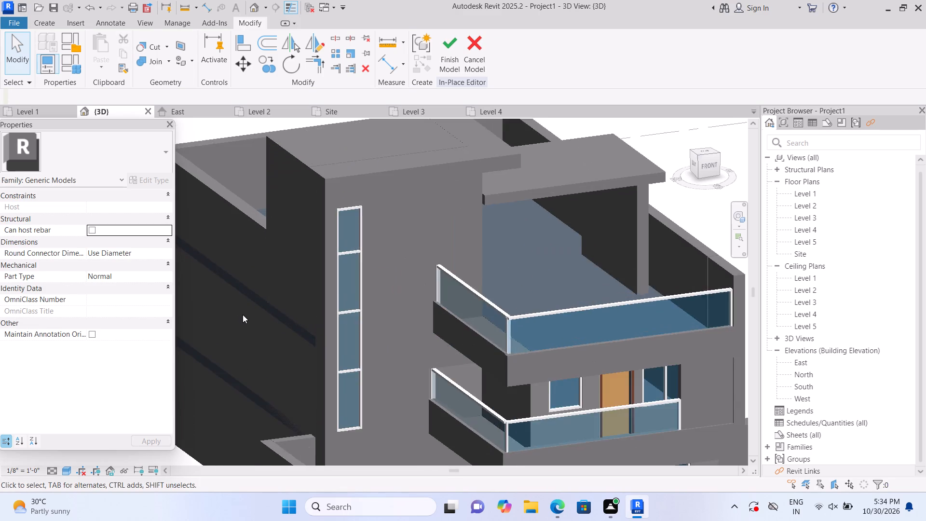
pyautogui.scroll(3, 243, 315)
pyautogui.click(292, 307)
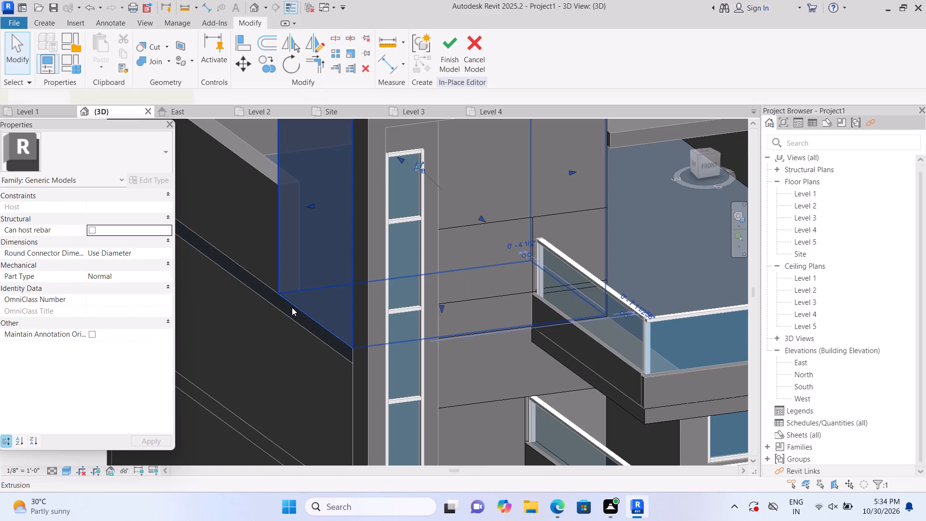
pyautogui.scroll(-6, 292, 307)
pyautogui.press('Escape')
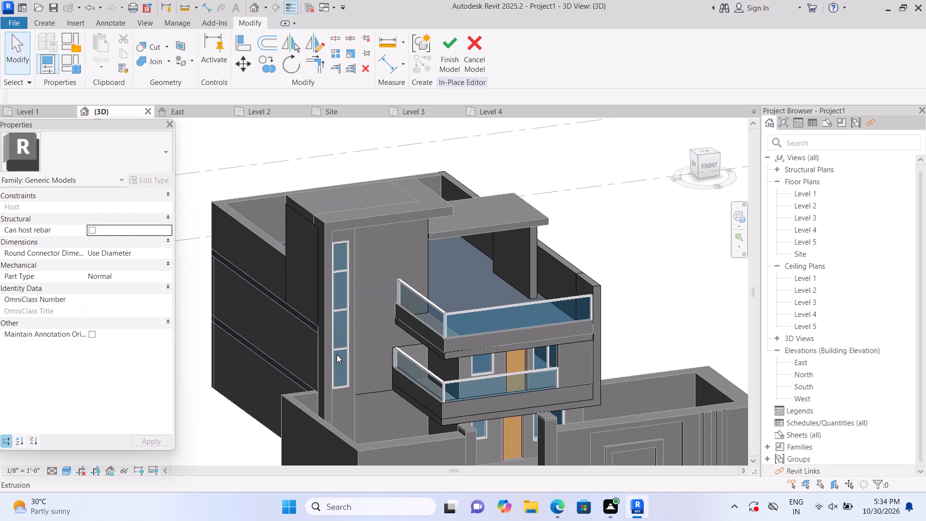
pyautogui.scroll(1, 352, 345)
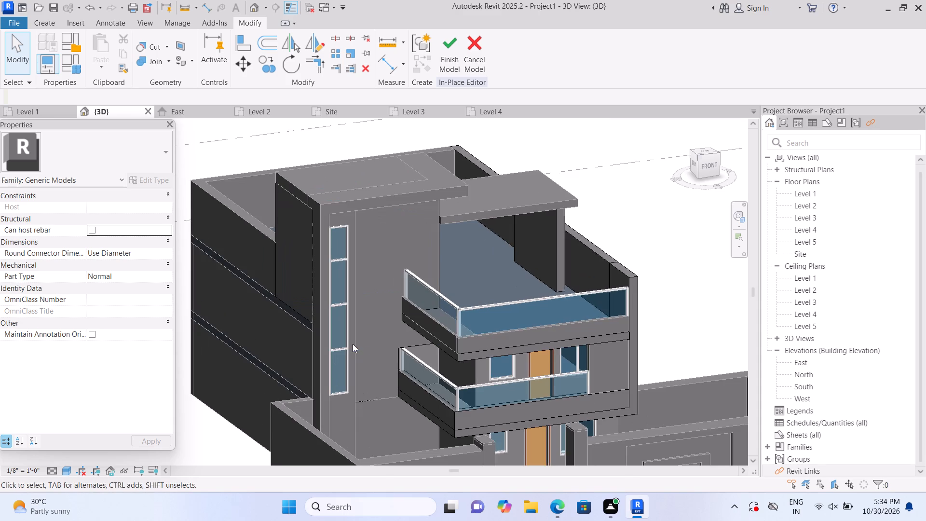
pyautogui.scroll(-2, 353, 344)
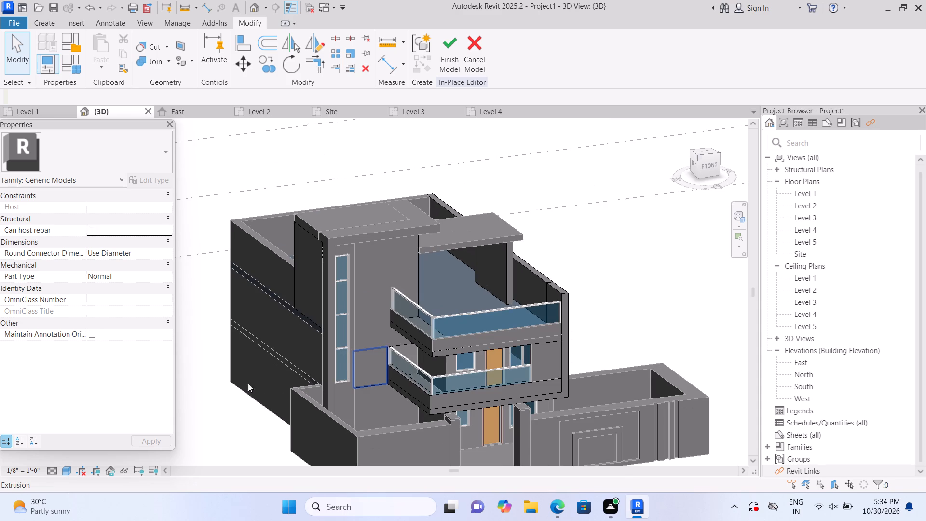
pyautogui.moveTo(171, 403); pyautogui.dragTo(212, 411, button='middle')
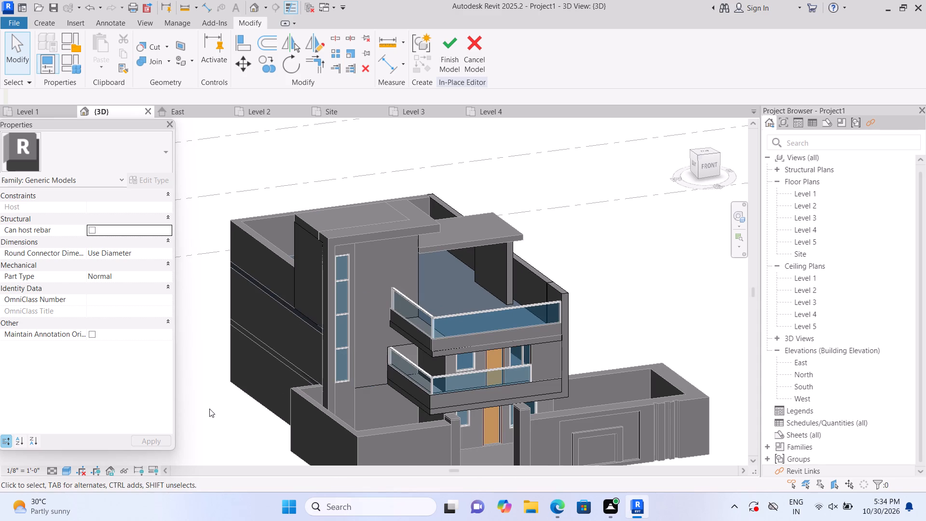
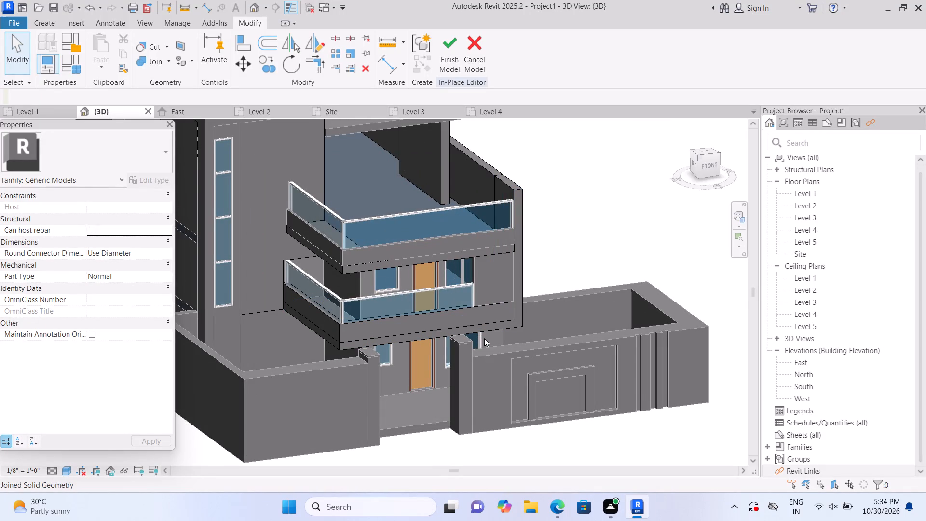
# Examine the tower's front wall, balconies and adjoining joined geometry of the in-place model, from the front and at an angle.
pyautogui.scroll(4, 486, 339)
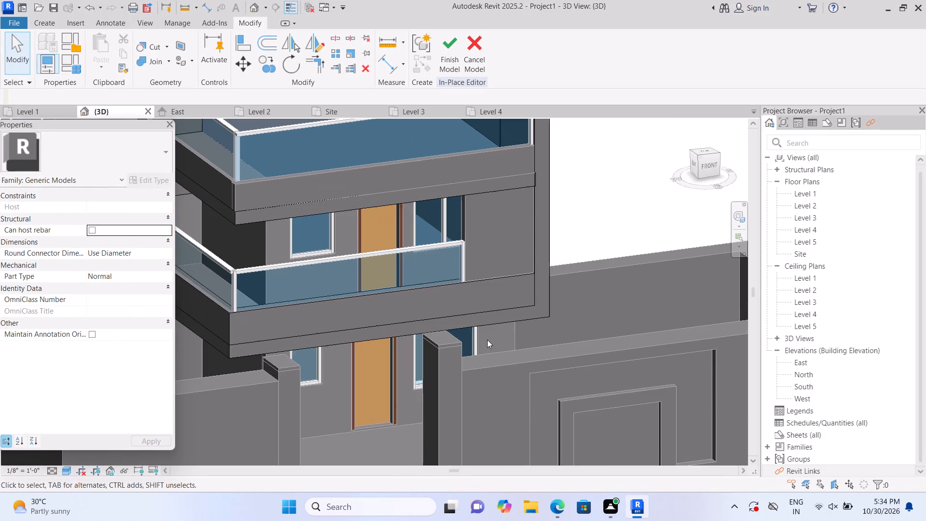
pyautogui.scroll(4, 487, 340)
pyautogui.moveTo(488, 341); pyautogui.dragTo(543, 391, button='middle')
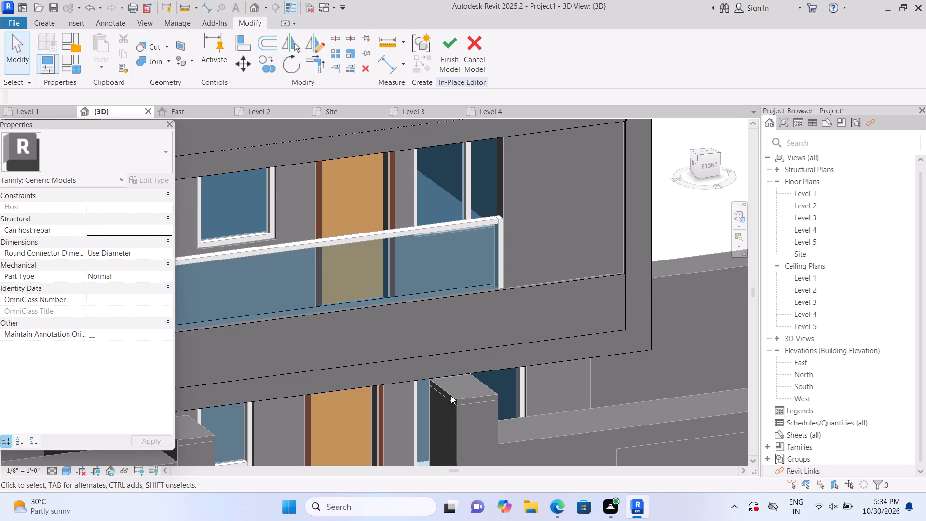
pyautogui.scroll(-2, 439, 399)
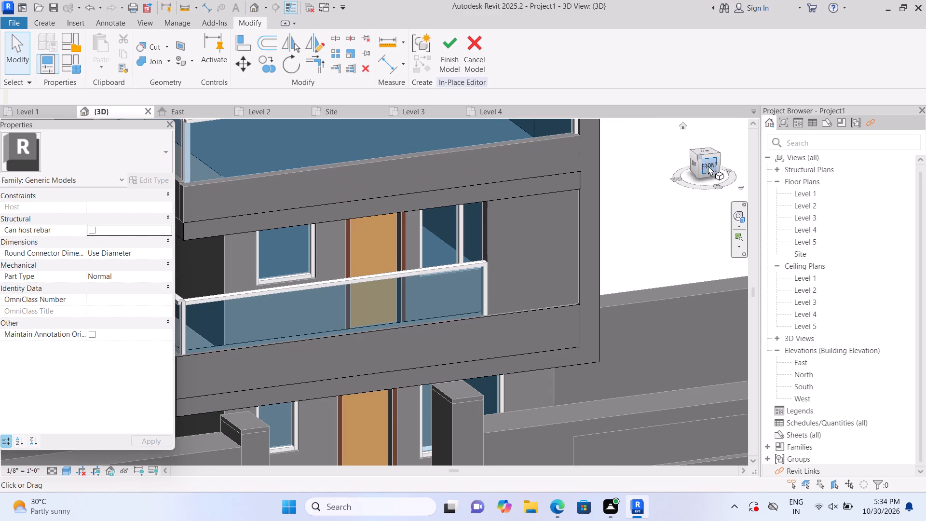
pyautogui.click(707, 165)
pyautogui.scroll(4, 295, 254)
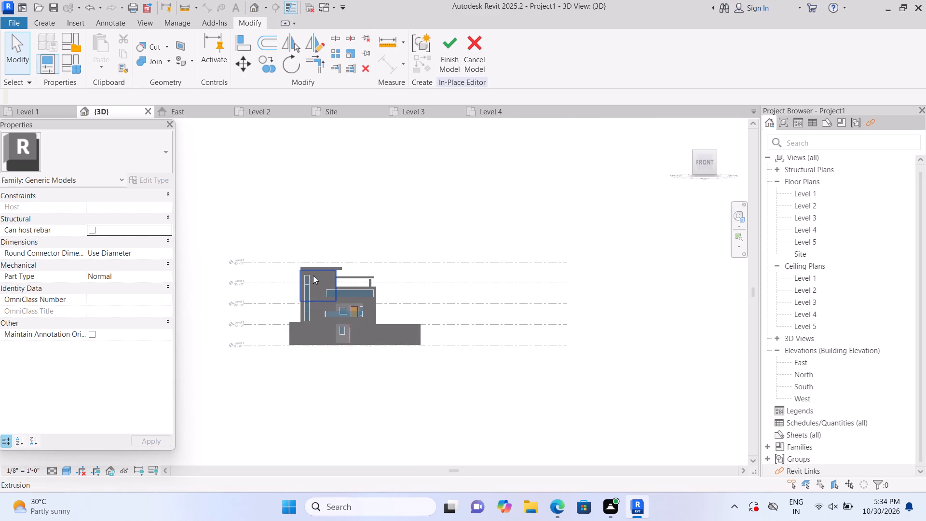
pyautogui.scroll(12, 313, 275)
pyautogui.scroll(1, 321, 343)
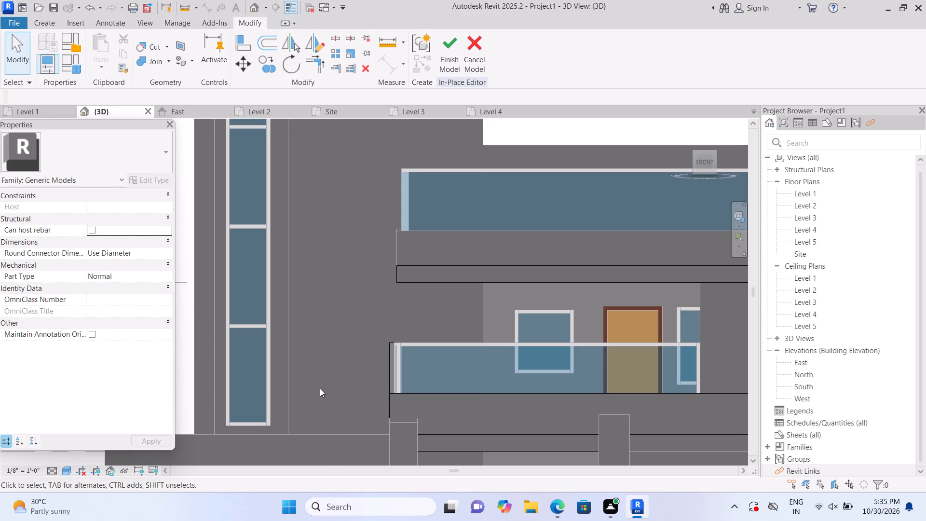
pyautogui.scroll(-1, 324, 381)
pyautogui.scroll(1, 324, 381)
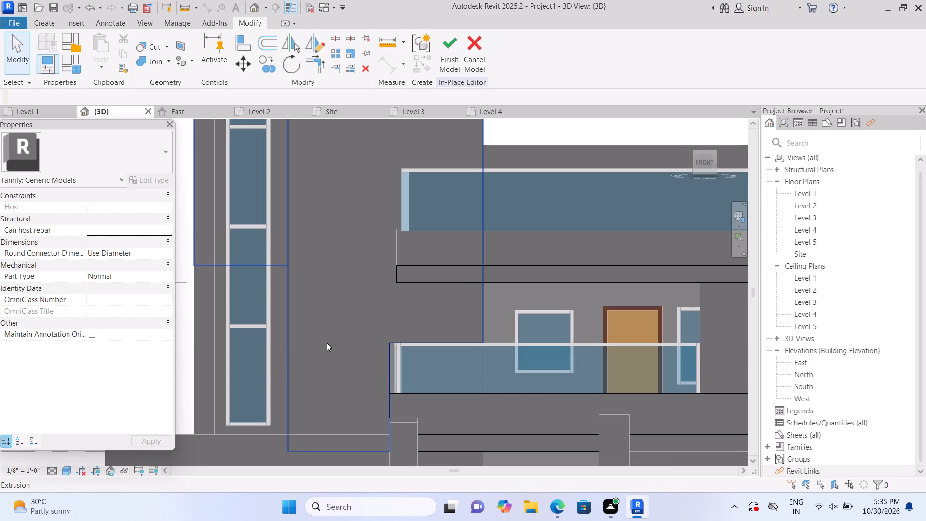
pyautogui.scroll(-4, 318, 292)
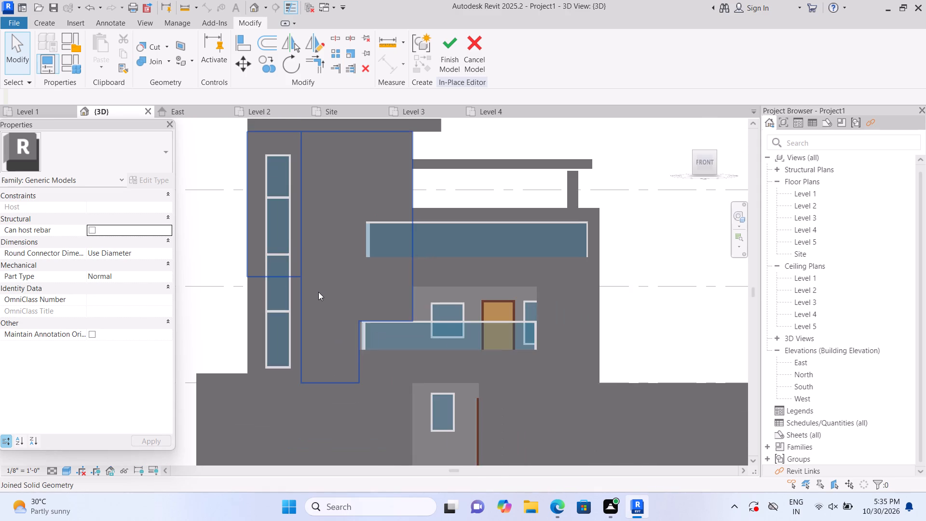
pyautogui.moveTo(318, 292); pyautogui.dragTo(301, 339, button='middle')
pyautogui.scroll(2, 301, 339)
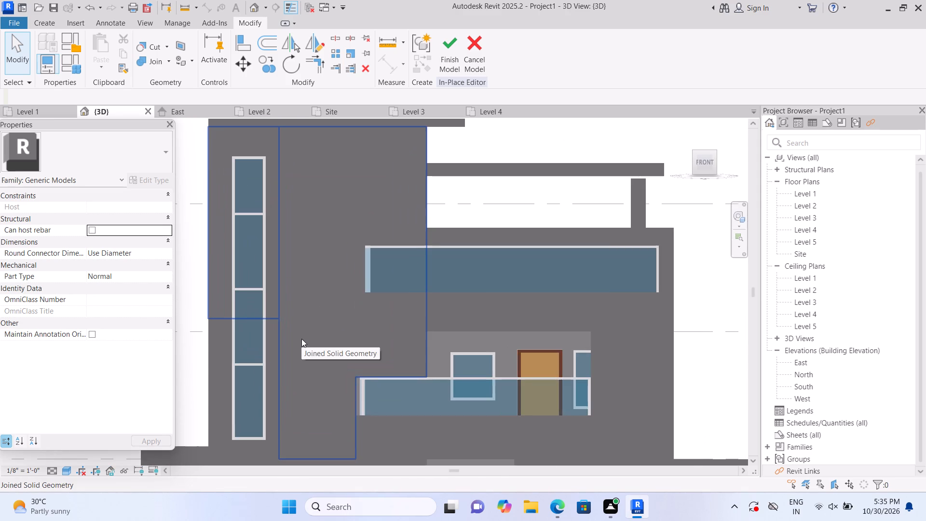
pyautogui.scroll(2, 300, 338)
pyautogui.keyDown('shift'); pyautogui.moveTo(302, 336); pyautogui.dragTo(291, 345, button='middle'); pyautogui.keyUp('shift')
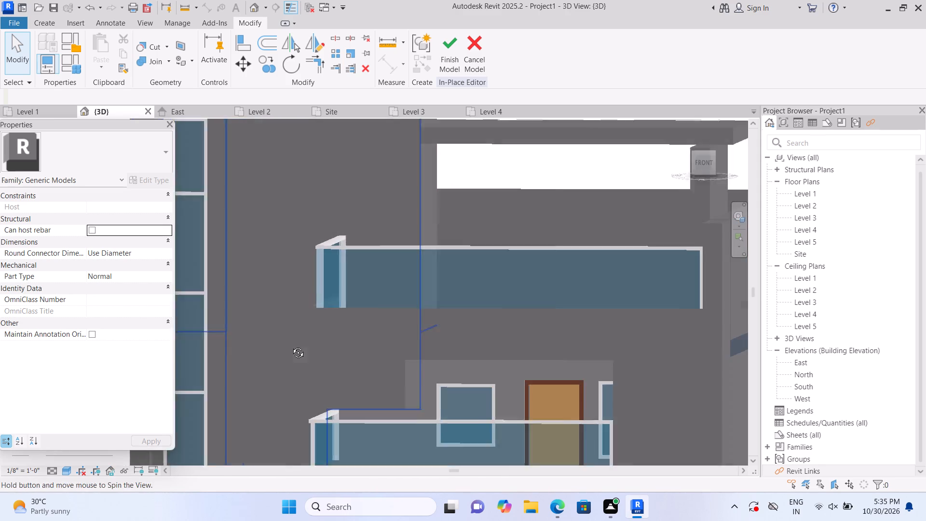
pyautogui.keyDown('shift'); pyautogui.moveTo(291, 345); pyautogui.dragTo(287, 348, button='middle'); pyautogui.keyUp('shift')
pyautogui.keyDown('shift'); pyautogui.moveTo(294, 354); pyautogui.dragTo(278, 362, button='middle'); pyautogui.keyUp('shift')
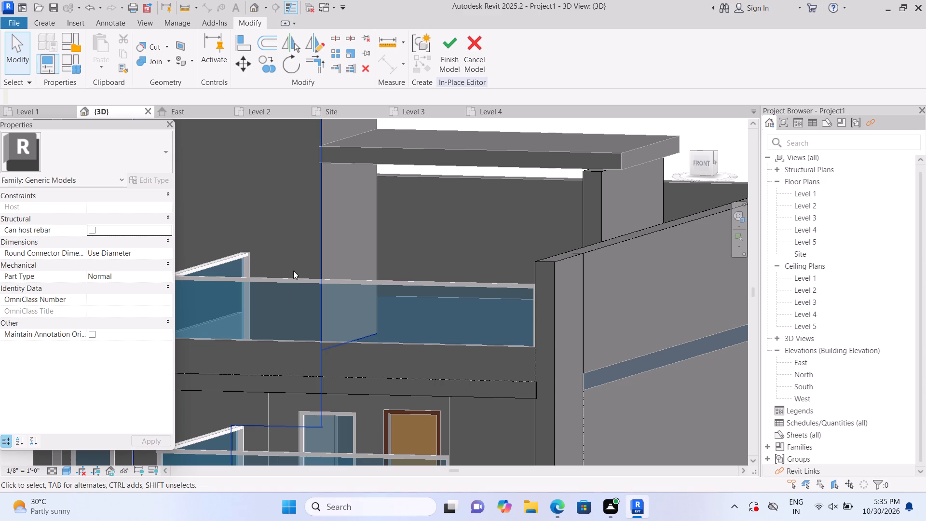
pyautogui.scroll(-2, 260, 222)
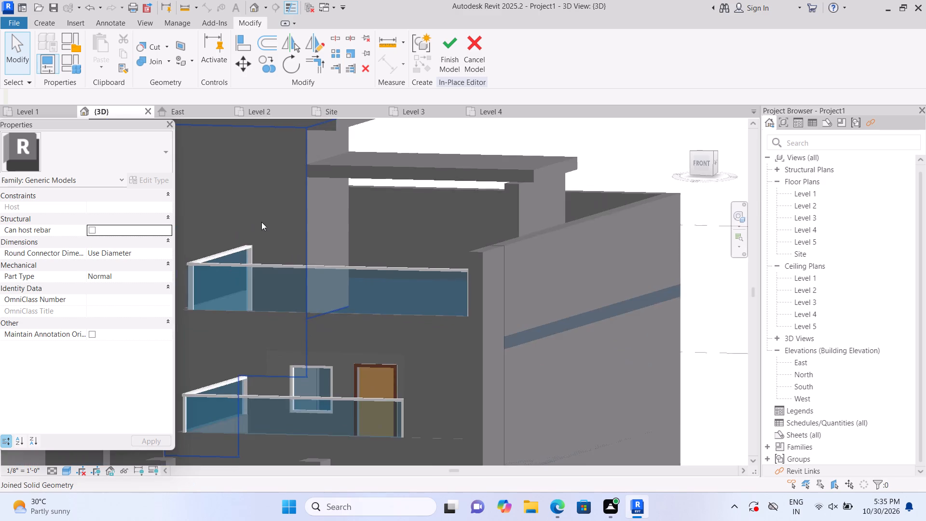
pyautogui.moveTo(276, 231); pyautogui.dragTo(342, 233, button='middle')
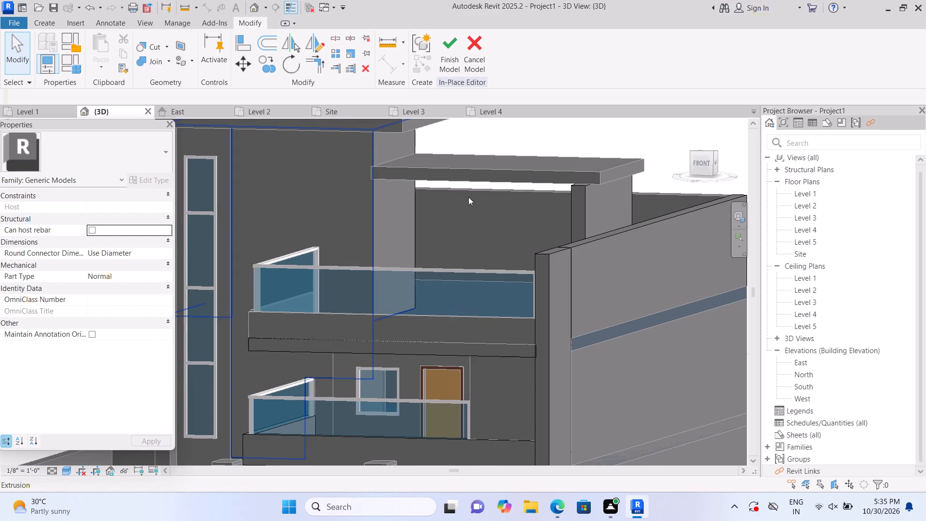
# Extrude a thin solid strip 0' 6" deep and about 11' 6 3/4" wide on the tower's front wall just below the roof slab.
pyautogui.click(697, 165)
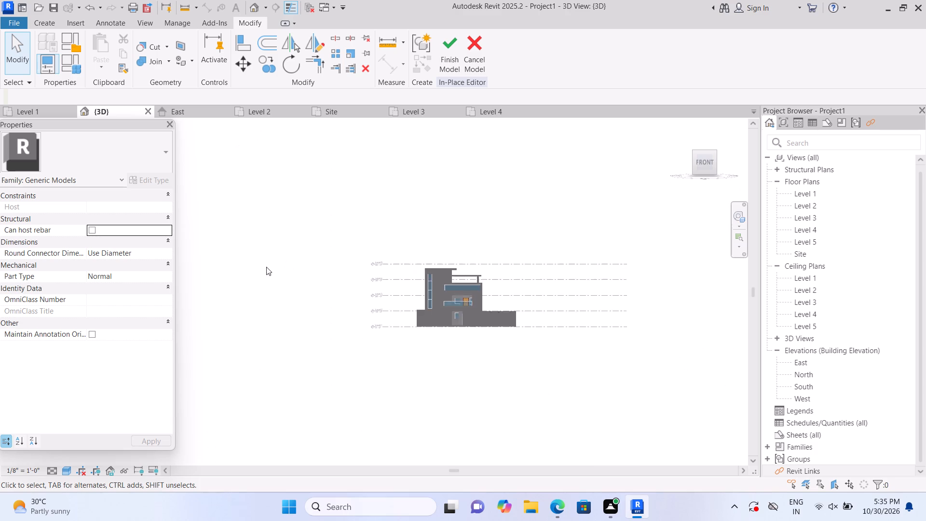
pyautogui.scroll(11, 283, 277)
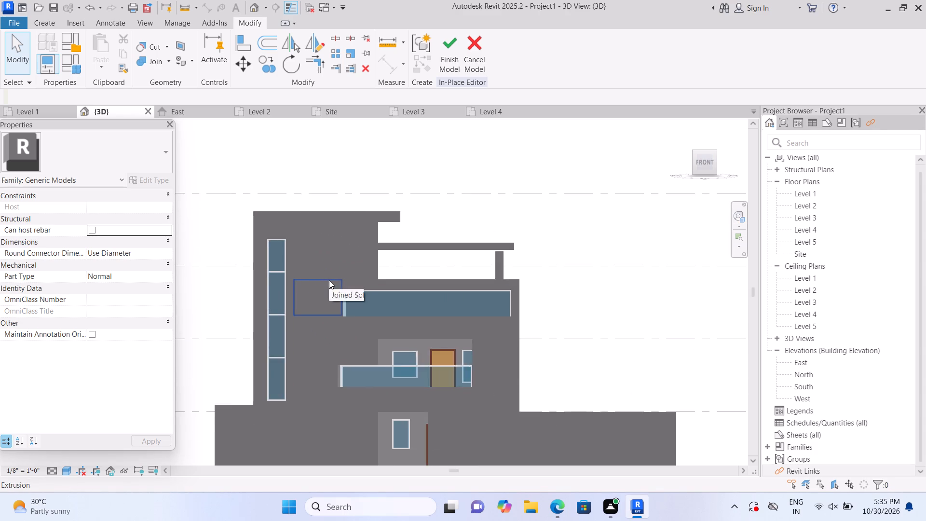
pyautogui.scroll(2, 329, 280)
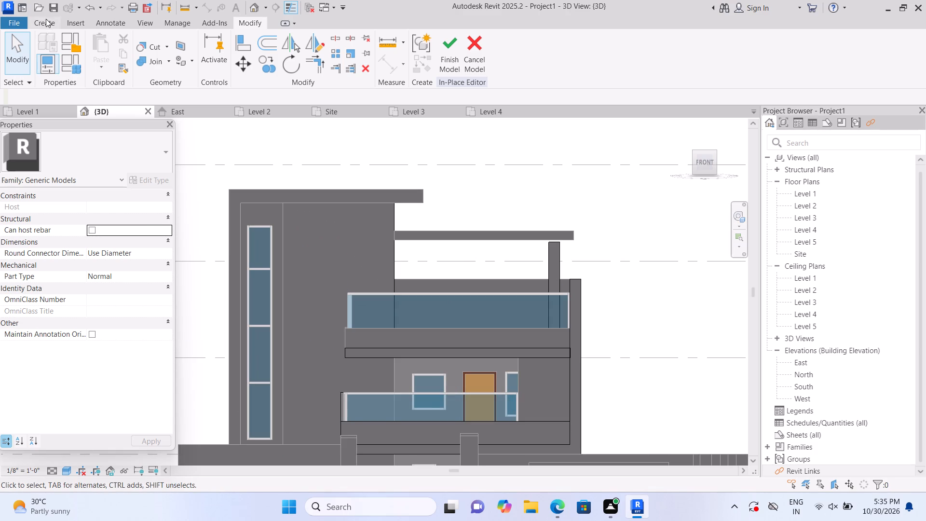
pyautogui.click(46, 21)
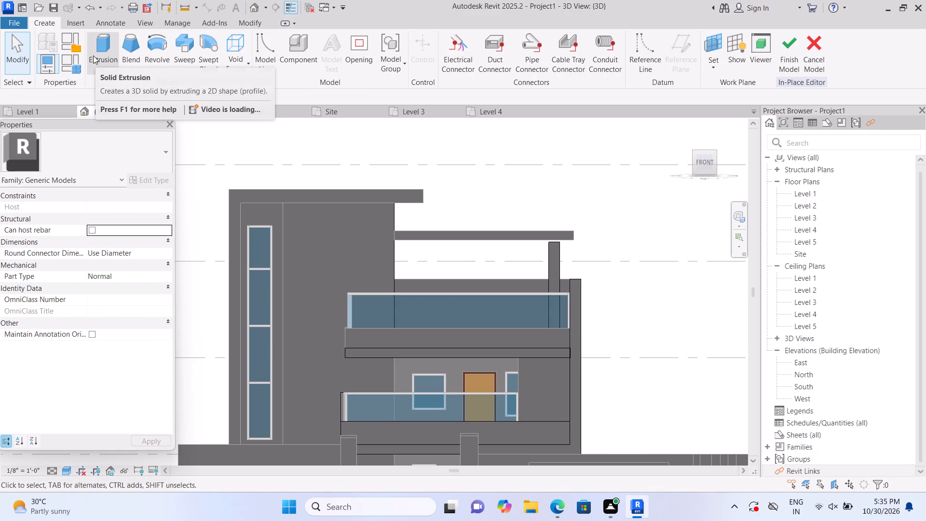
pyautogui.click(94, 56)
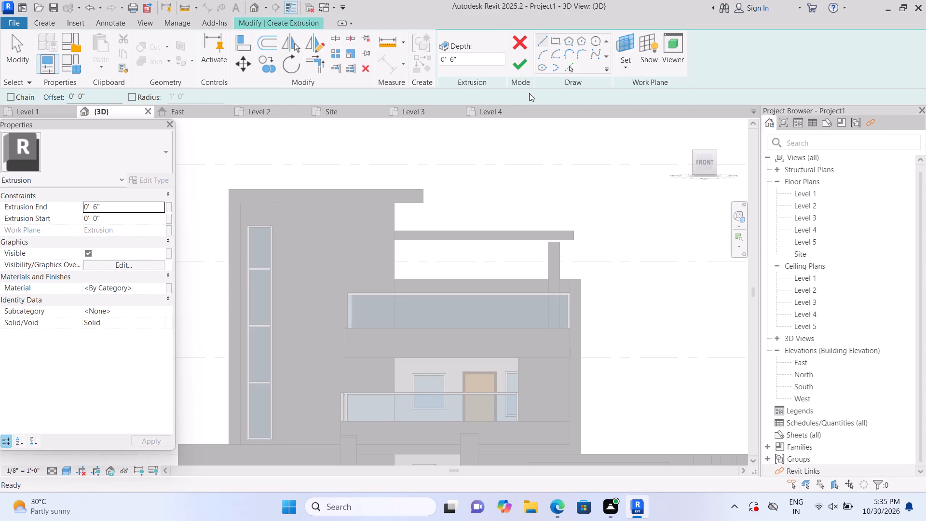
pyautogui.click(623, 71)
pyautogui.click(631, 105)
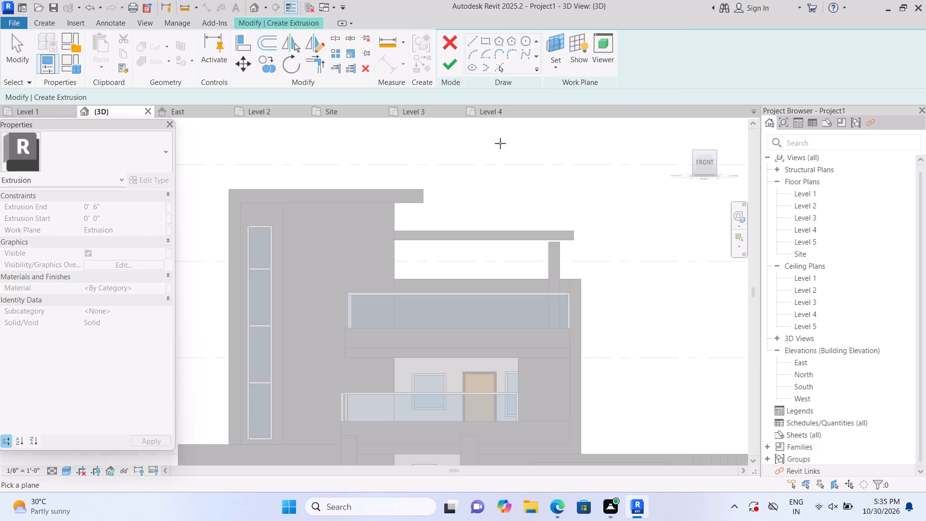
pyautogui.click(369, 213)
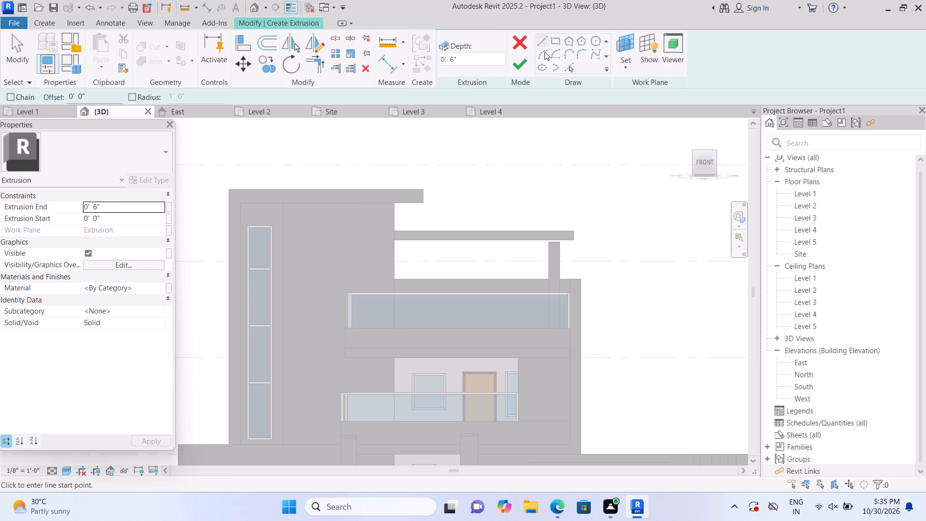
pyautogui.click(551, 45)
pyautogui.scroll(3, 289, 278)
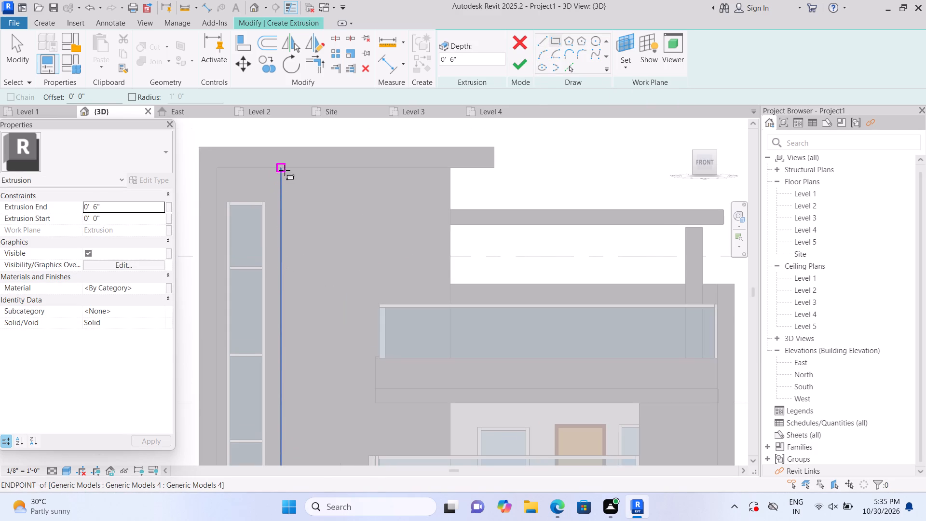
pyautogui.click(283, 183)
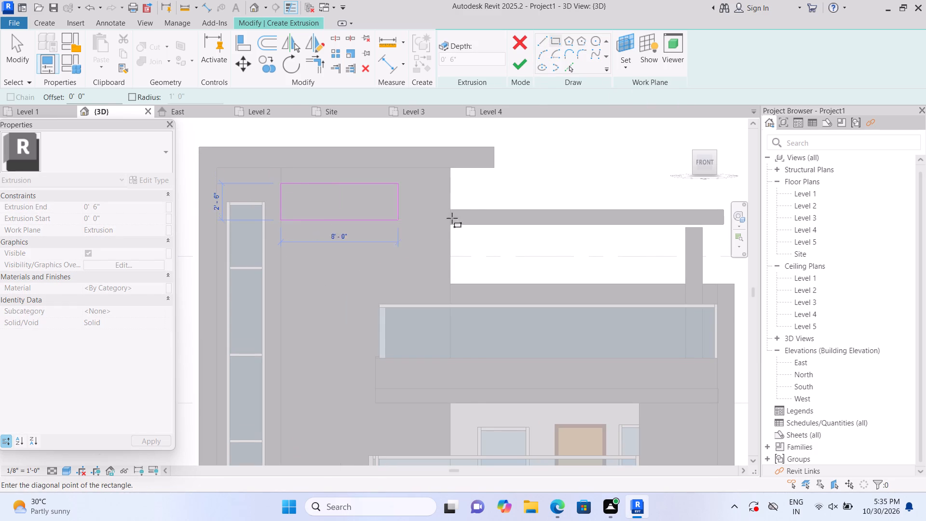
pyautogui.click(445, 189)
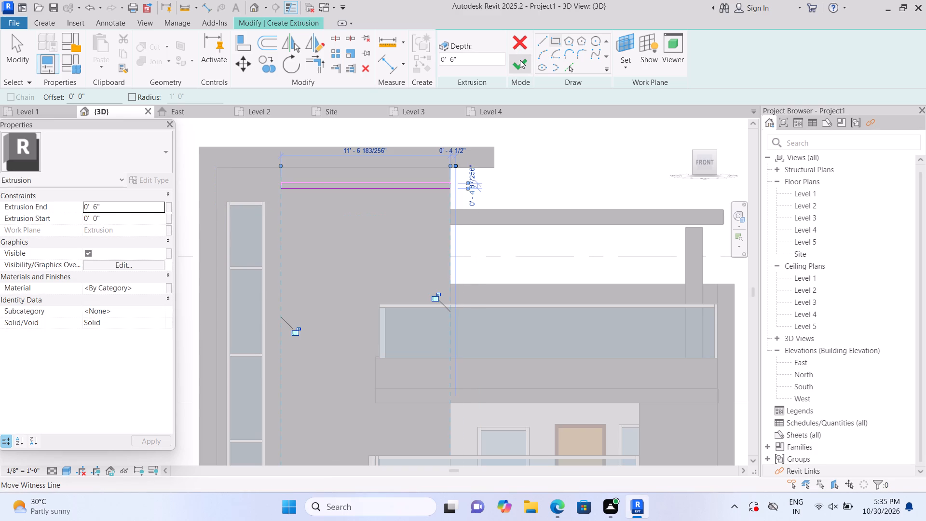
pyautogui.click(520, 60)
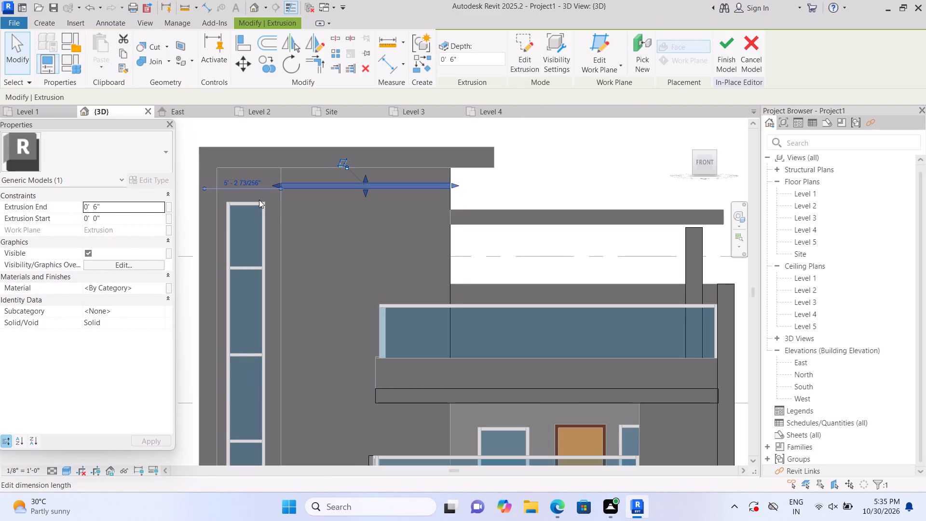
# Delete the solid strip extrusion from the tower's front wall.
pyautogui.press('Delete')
# Create a 0' 6" deep void extrusion on the tower's front wall face from a thin rectangle about 11' 6 3/4" wide, just below the roof slab.
pyautogui.click(46, 27)
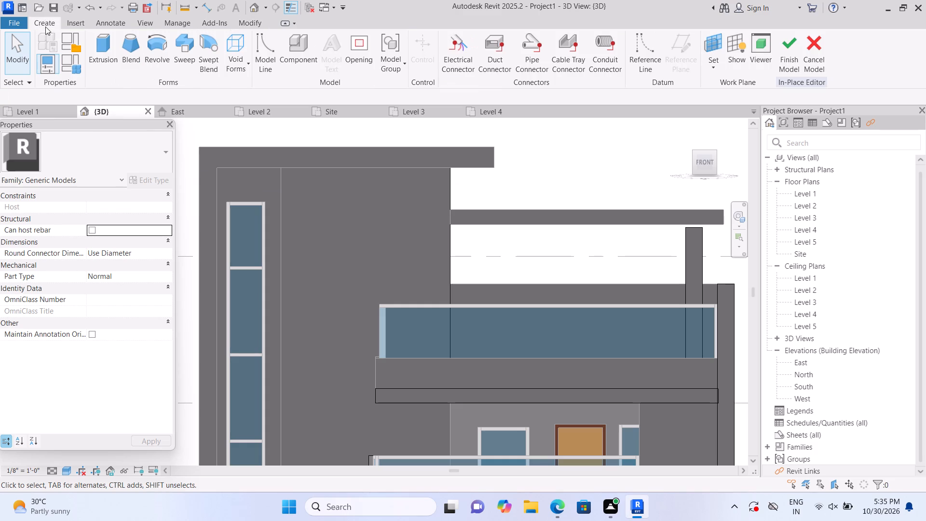
pyautogui.click(249, 59)
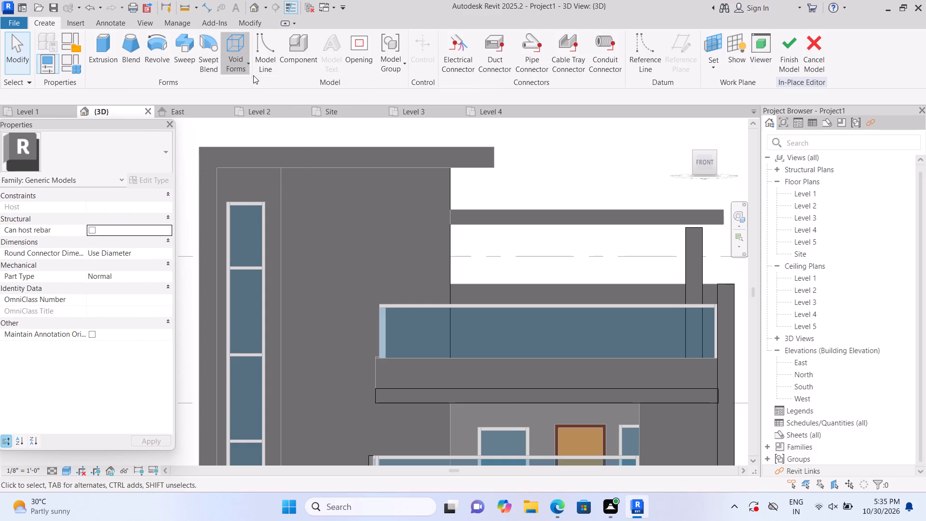
pyautogui.click(258, 87)
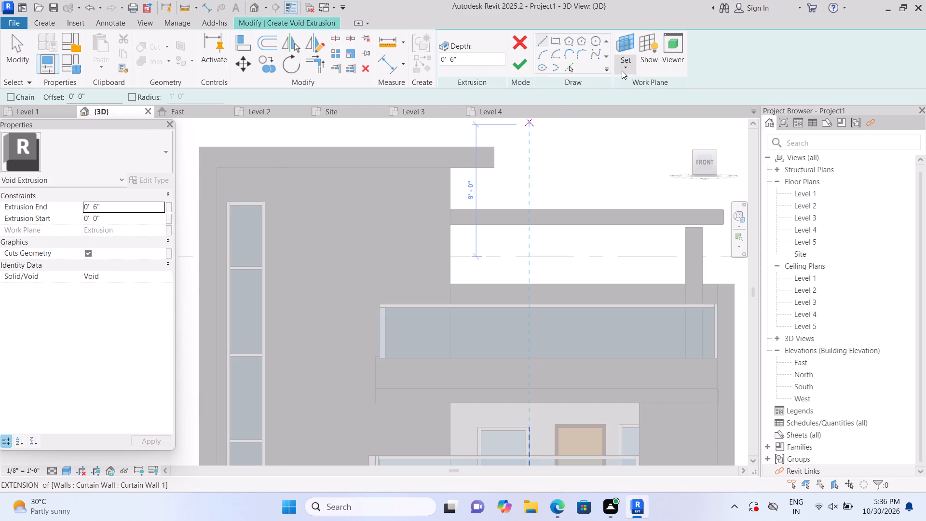
pyautogui.click(622, 70)
pyautogui.click(631, 110)
pyautogui.click(423, 179)
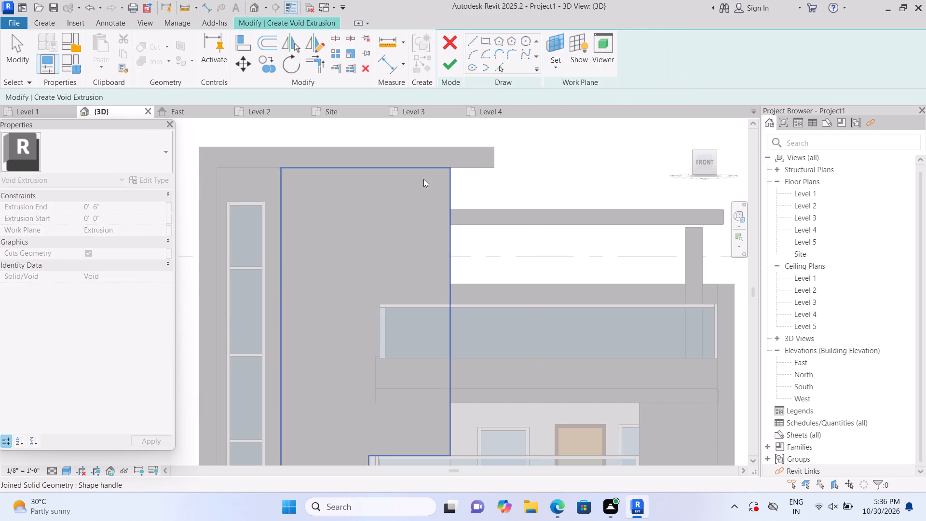
pyautogui.click(556, 41)
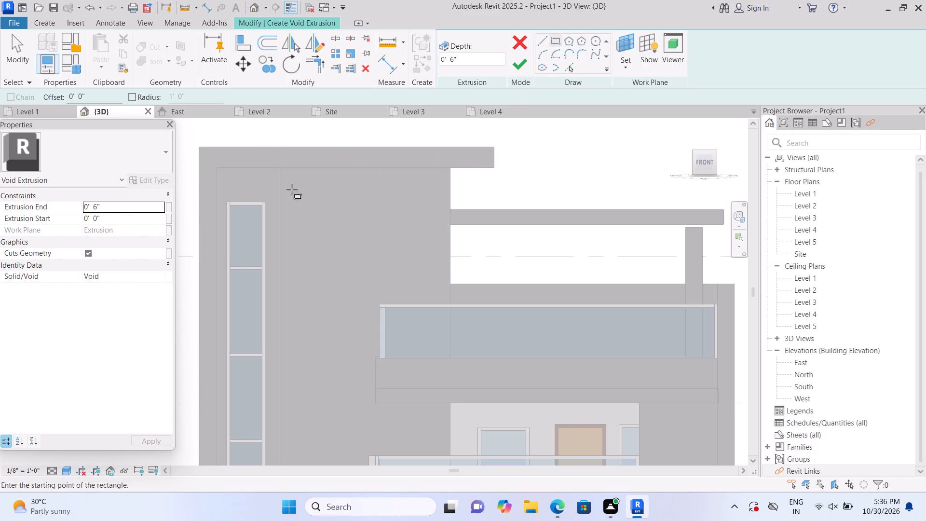
pyautogui.doubleClick(285, 187)
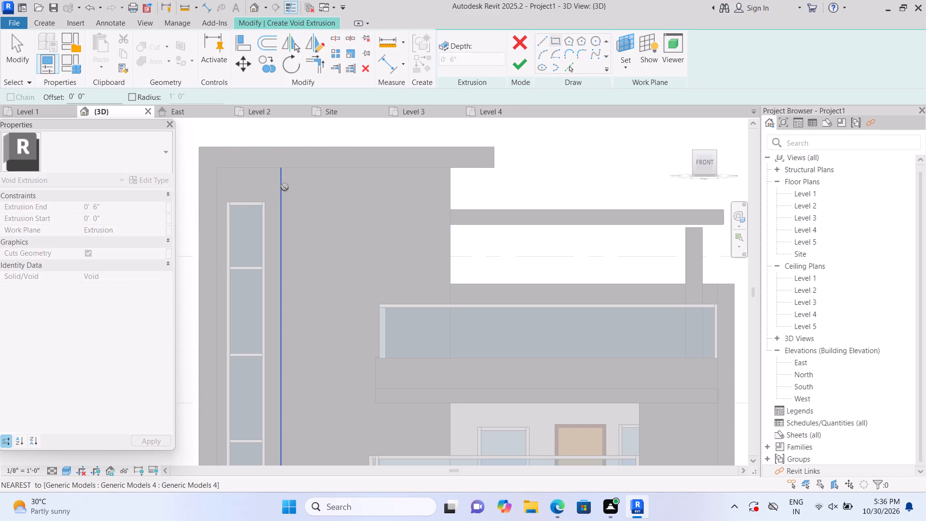
pyautogui.click(900, 475)
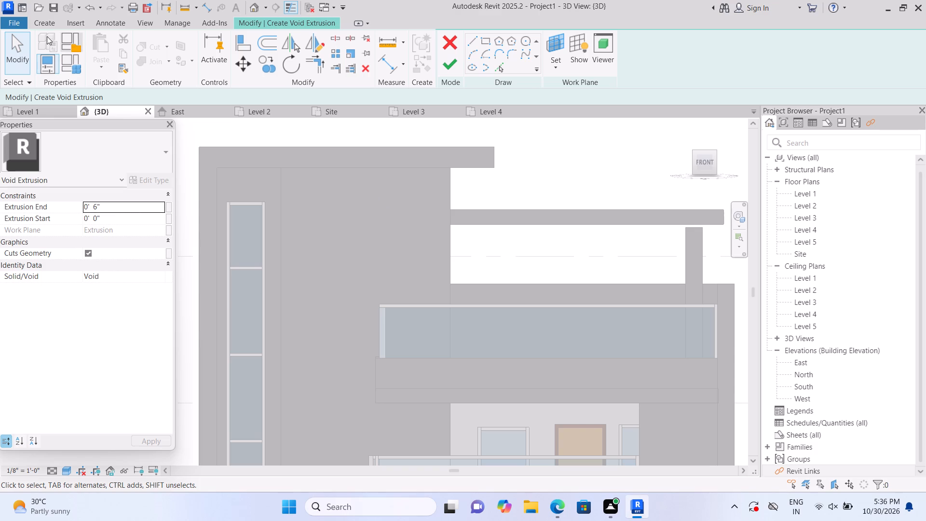
pyautogui.click(483, 45)
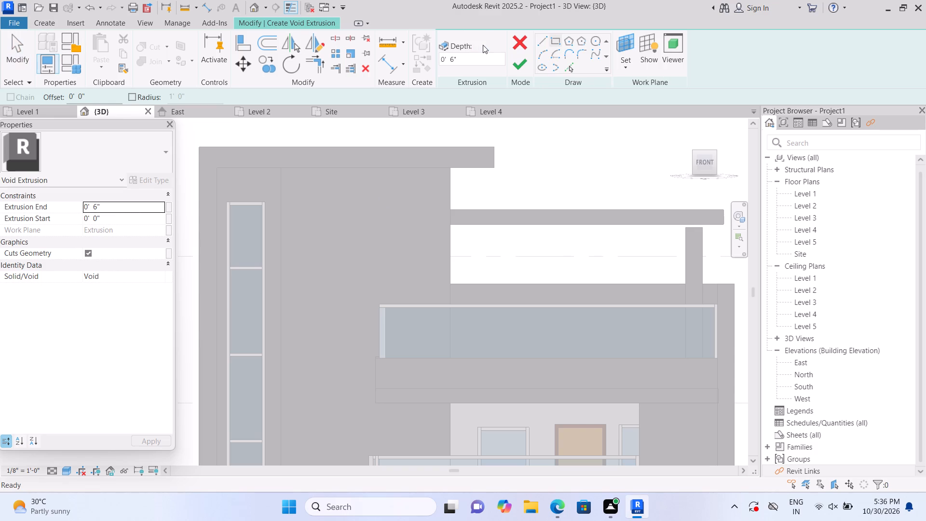
pyautogui.click(284, 187)
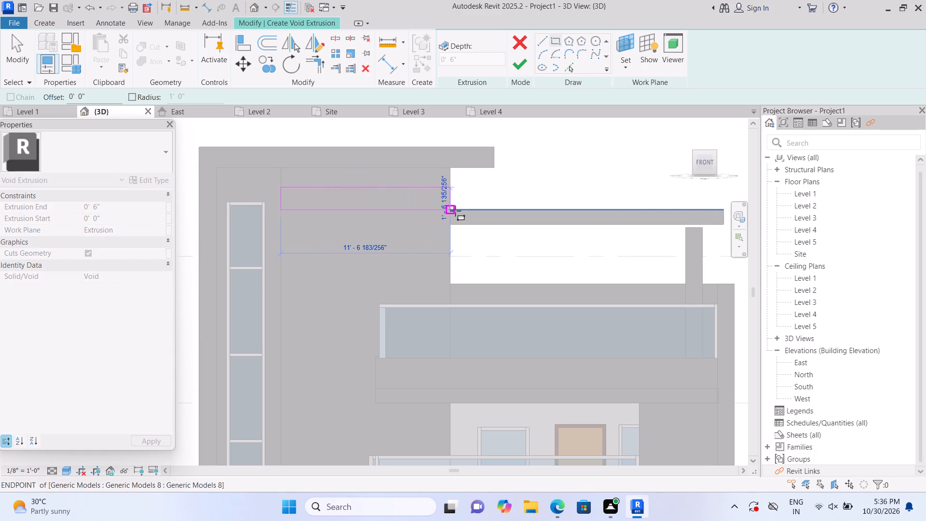
pyautogui.scroll(3, 450, 198)
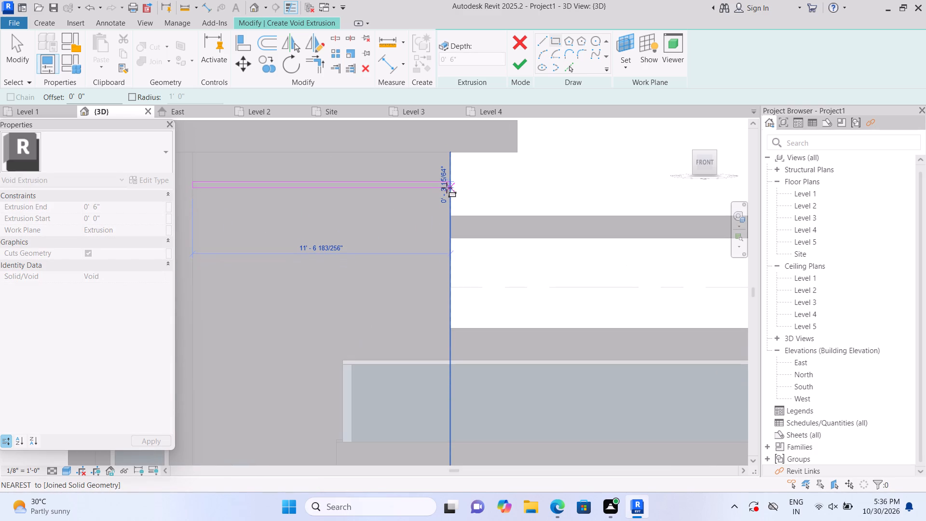
pyautogui.click(448, 190)
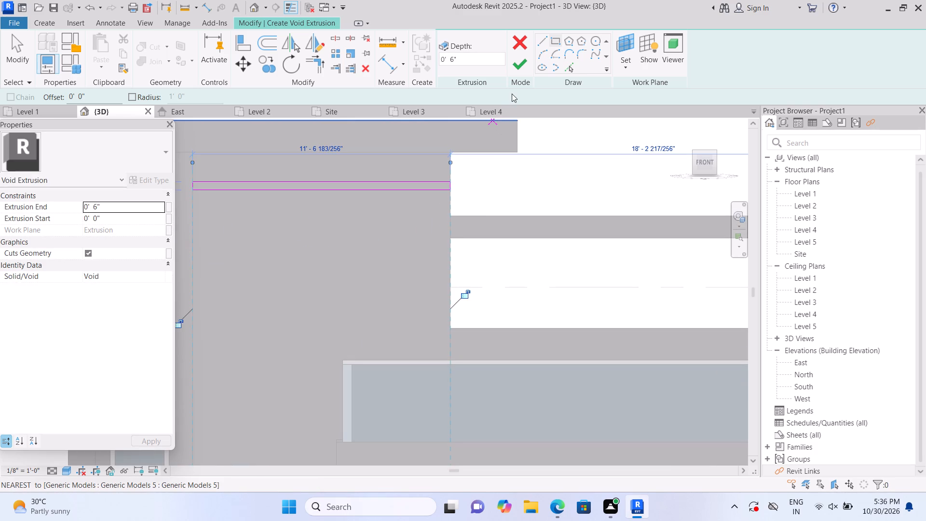
pyautogui.doubleClick(519, 68)
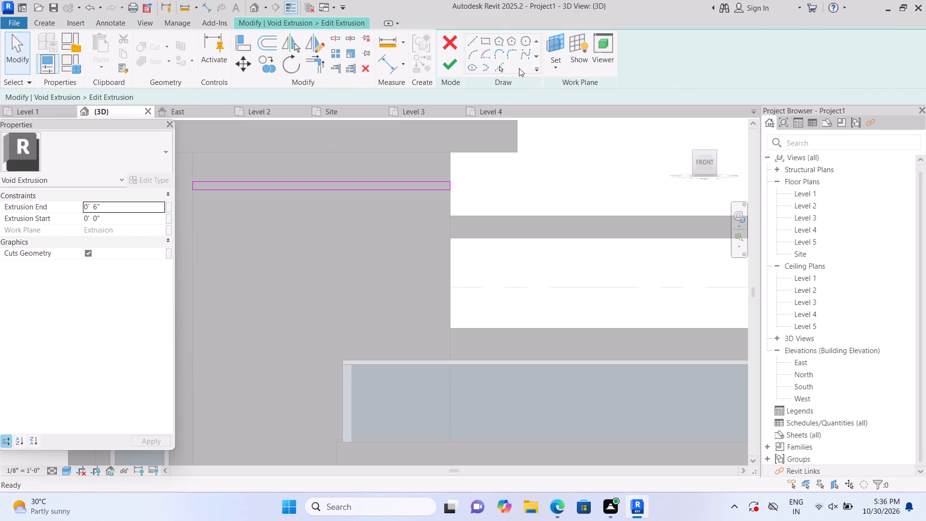
pyautogui.doubleClick(456, 65)
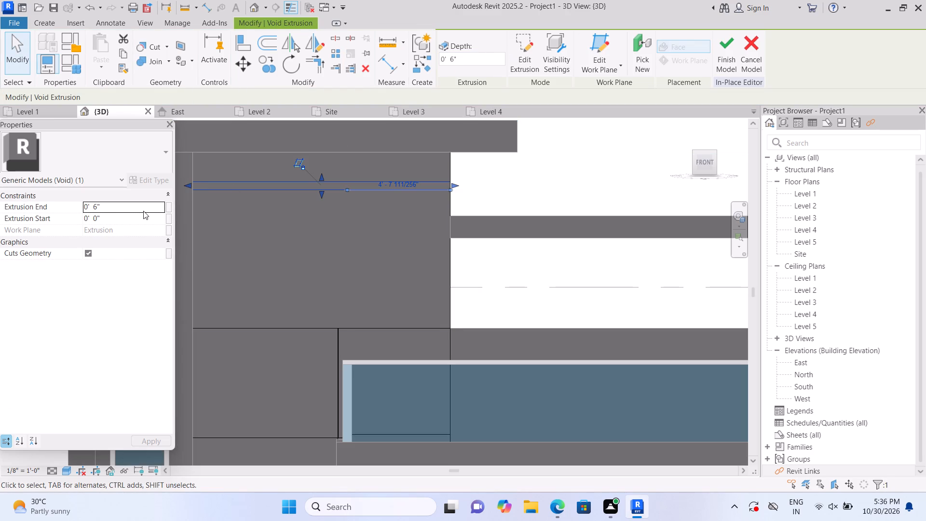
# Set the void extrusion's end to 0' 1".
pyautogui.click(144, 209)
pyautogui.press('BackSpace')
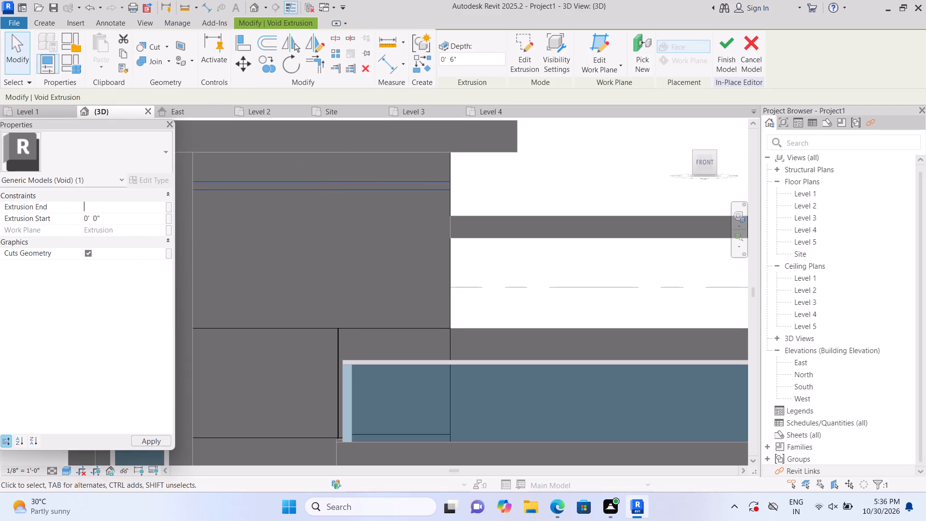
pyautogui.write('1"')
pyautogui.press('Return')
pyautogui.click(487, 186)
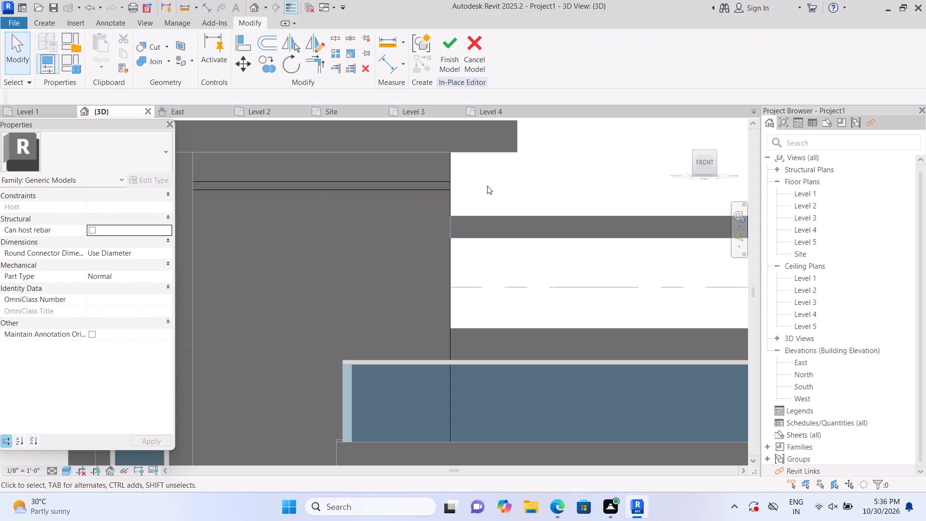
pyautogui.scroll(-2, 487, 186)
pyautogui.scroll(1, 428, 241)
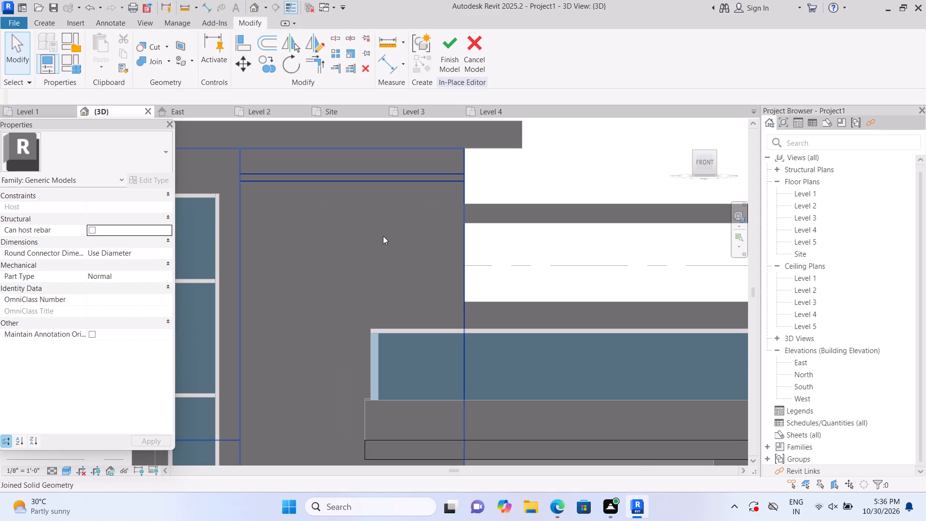
# Set the end of the void extrusion below the roof slab to 0' 2".
pyautogui.scroll(1, 238, 205)
pyautogui.click(308, 169)
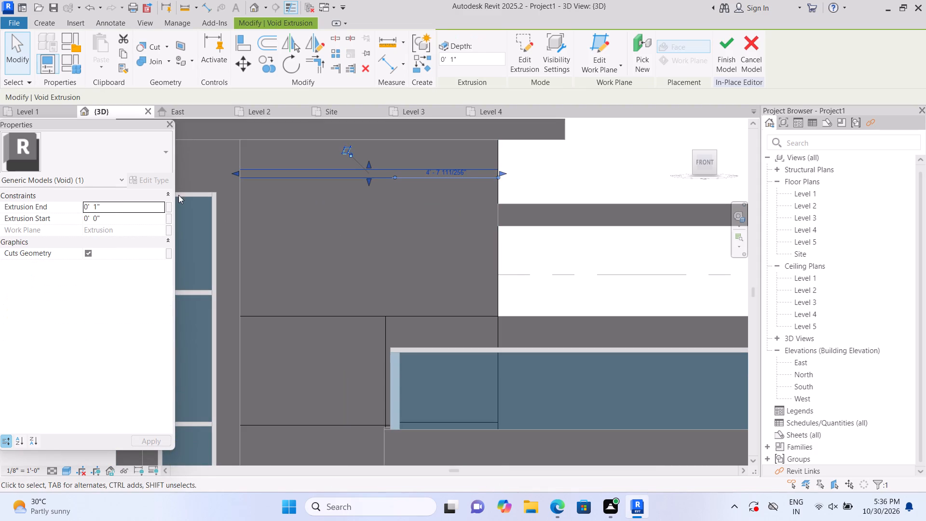
pyautogui.click(122, 207)
pyautogui.press('BackSpace')
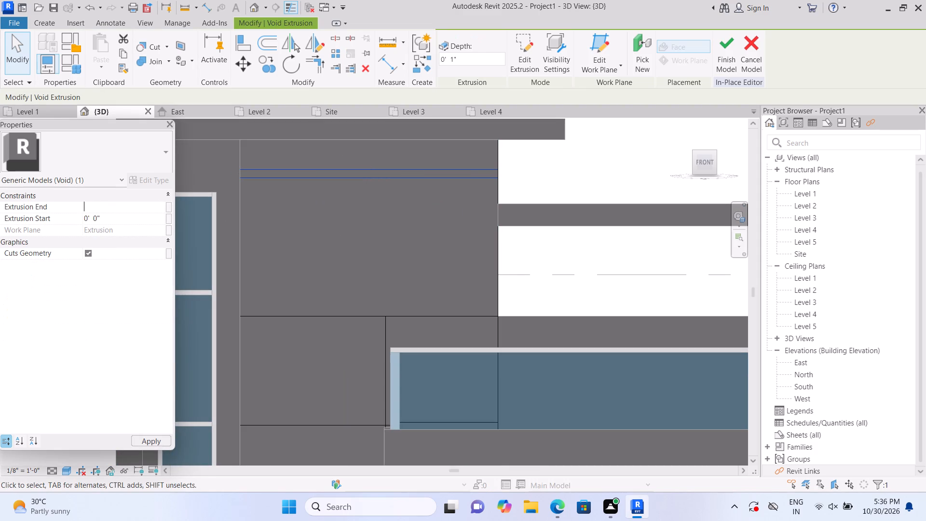
pyautogui.write('2"')
pyautogui.press('Return')
pyautogui.doubleClick(572, 181)
pyautogui.scroll(-1, 565, 184)
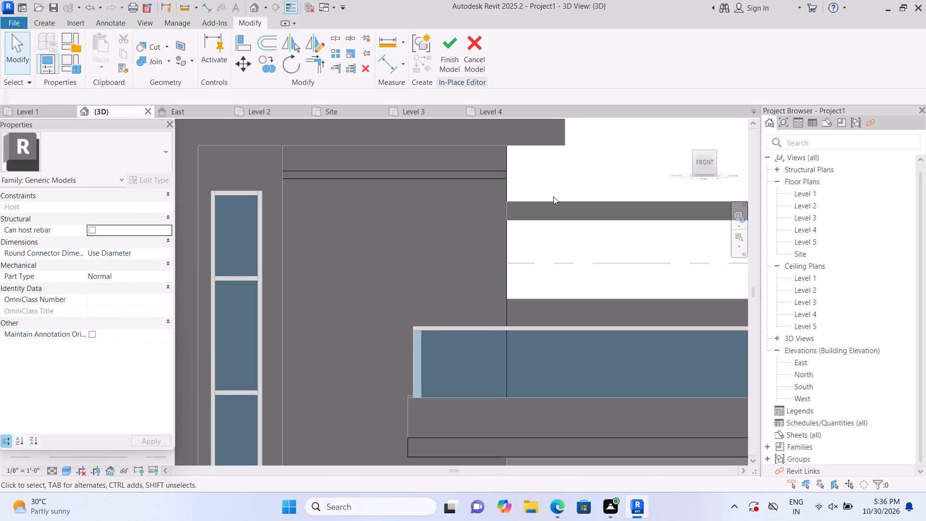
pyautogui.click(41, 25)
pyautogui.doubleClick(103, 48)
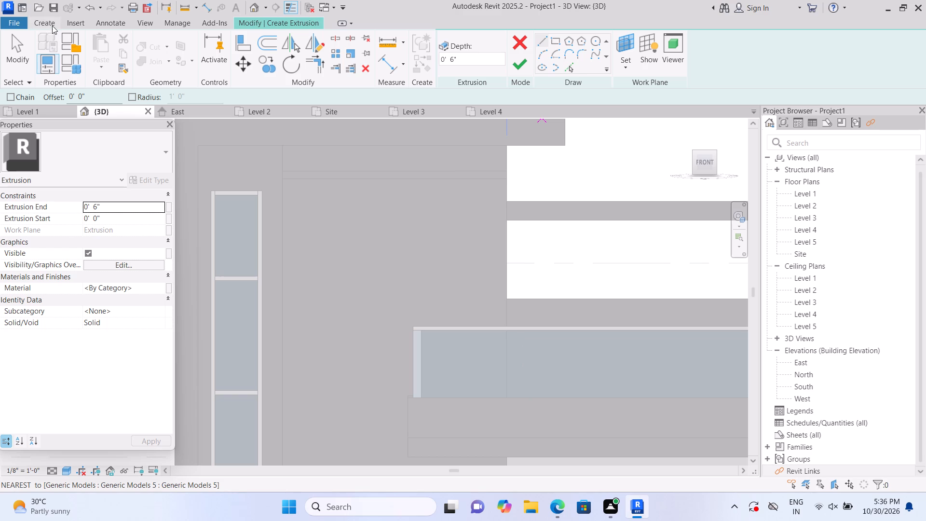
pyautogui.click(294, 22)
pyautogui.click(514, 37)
# Start a void extrusion on the tower's front wall face and sketch a thin rectangle about 11' 6 3/4" wide below the existing groove.
pyautogui.click(54, 25)
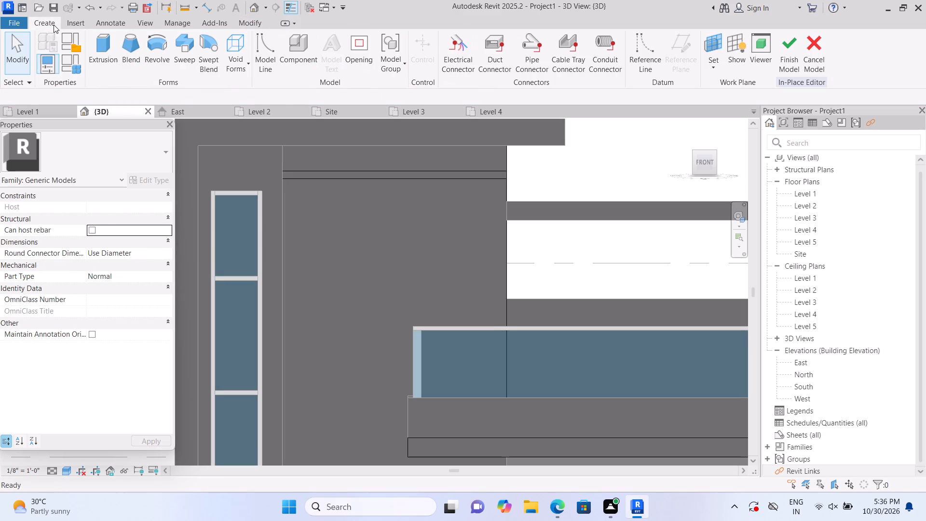
pyautogui.click(244, 61)
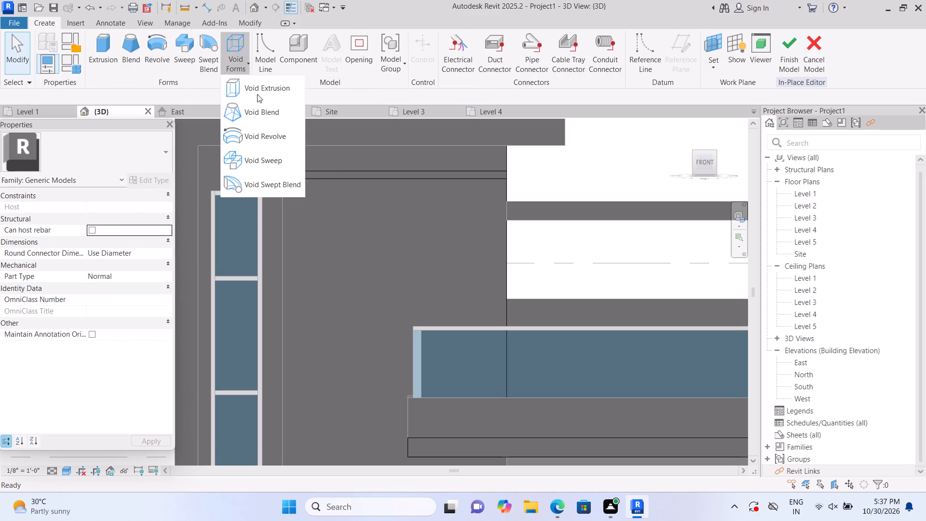
pyautogui.click(258, 94)
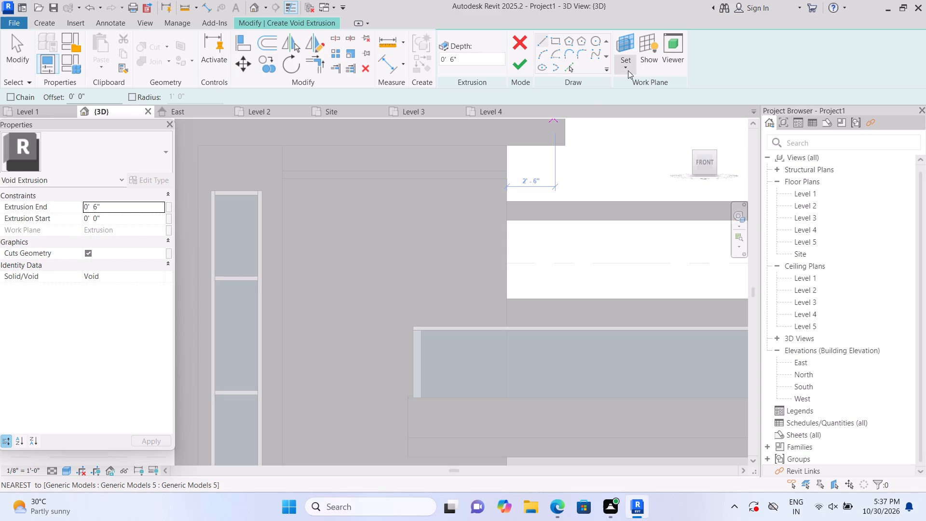
pyautogui.click(628, 69)
pyautogui.click(628, 110)
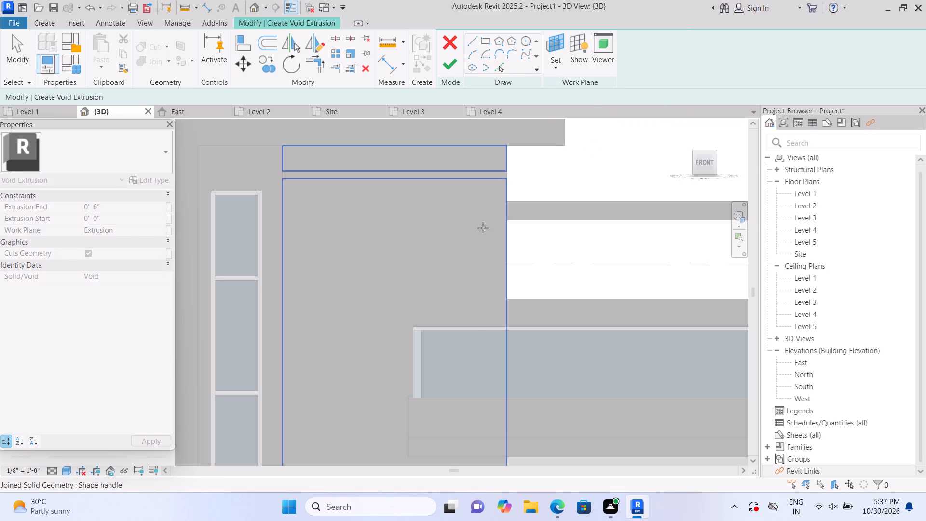
pyautogui.click(483, 228)
pyautogui.click(558, 41)
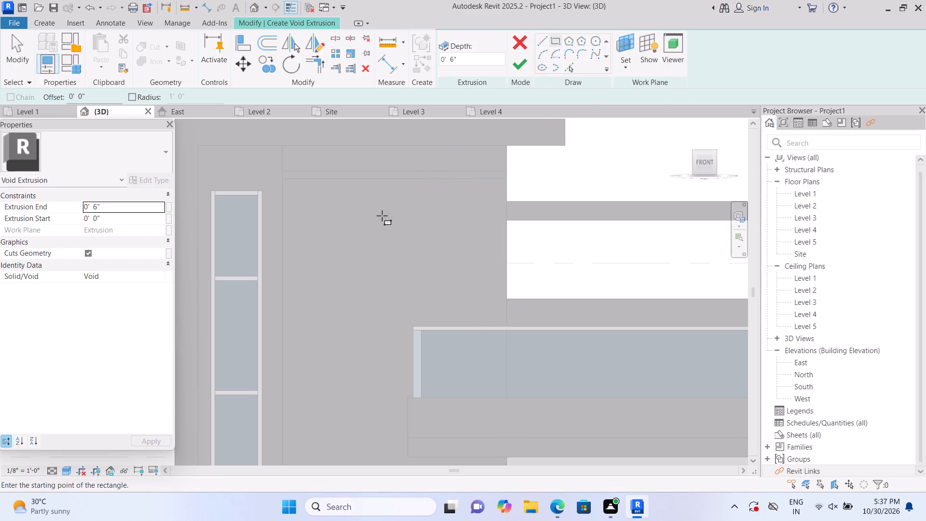
pyautogui.click(283, 201)
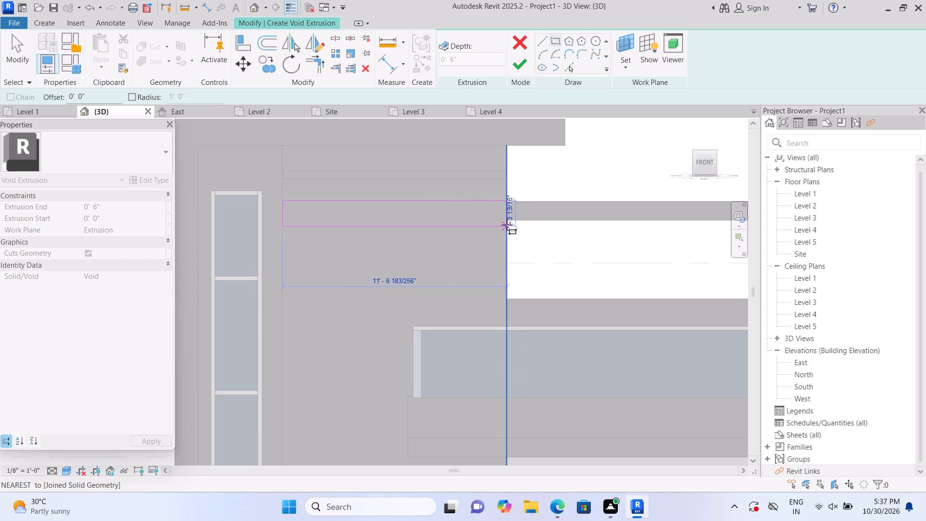
pyautogui.scroll(2, 502, 206)
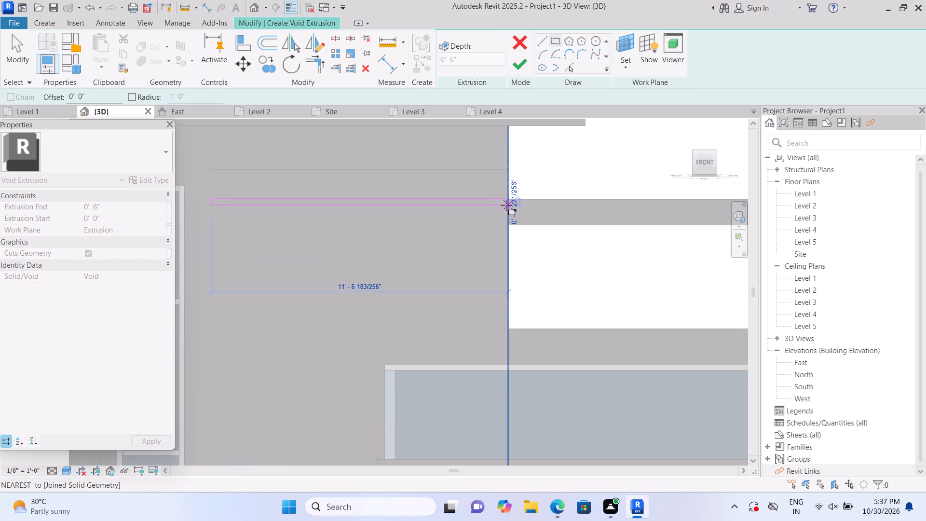
pyautogui.click(506, 205)
pyautogui.press('Escape')
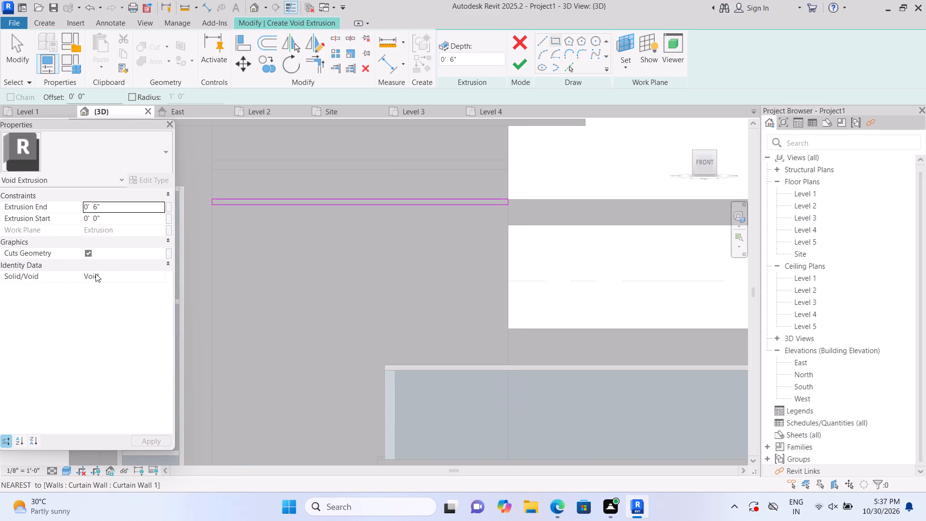
# Sketch a second thin rectangle about 11' 6 3/4" wide and 0' 4 1/2" high below the first one in the void extrusion sketch.
pyautogui.click(211, 232)
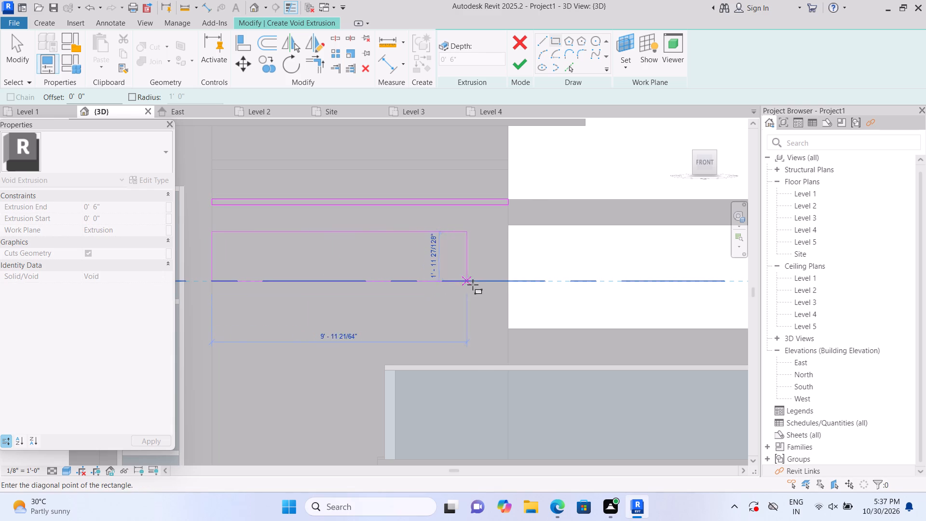
pyautogui.click(507, 241)
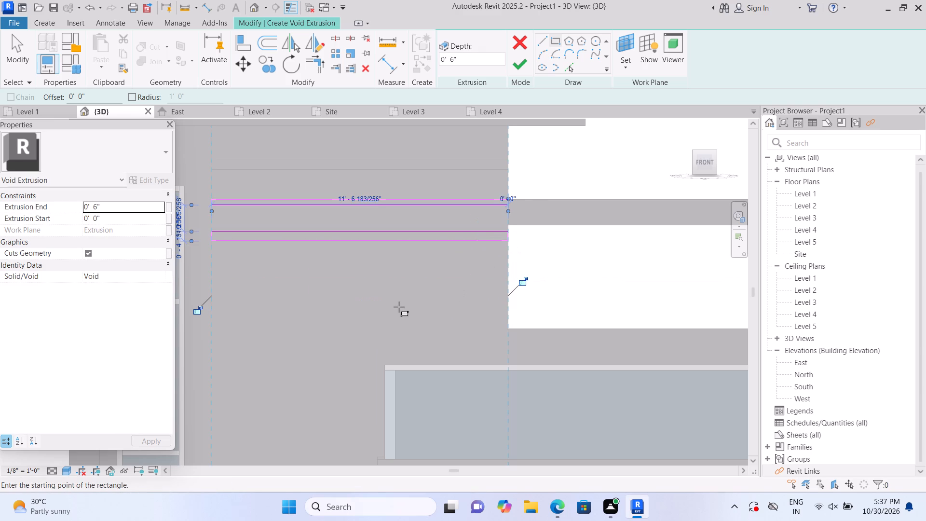
pyautogui.press('Escape')
pyautogui.scroll(-2, 399, 307)
pyautogui.scroll(1, 313, 314)
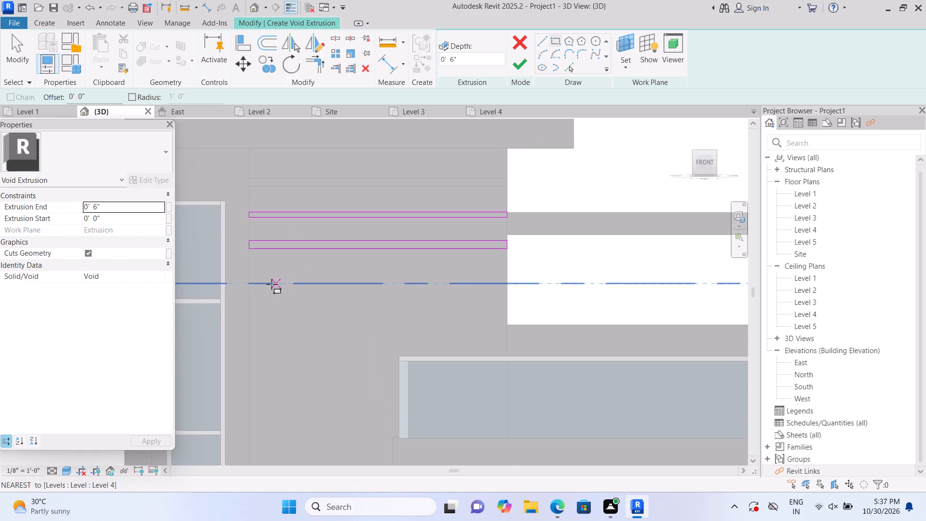
pyautogui.scroll(1, 268, 283)
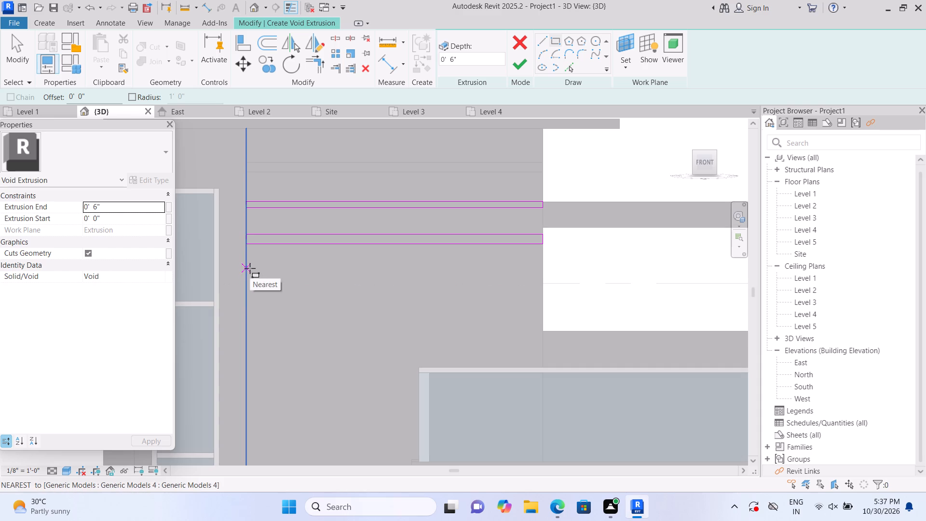
# Sketch three more thin rectangles about 11' 6 3/4" wide, evenly spaced below the second one, across the tower's front wall.
pyautogui.click(250, 268)
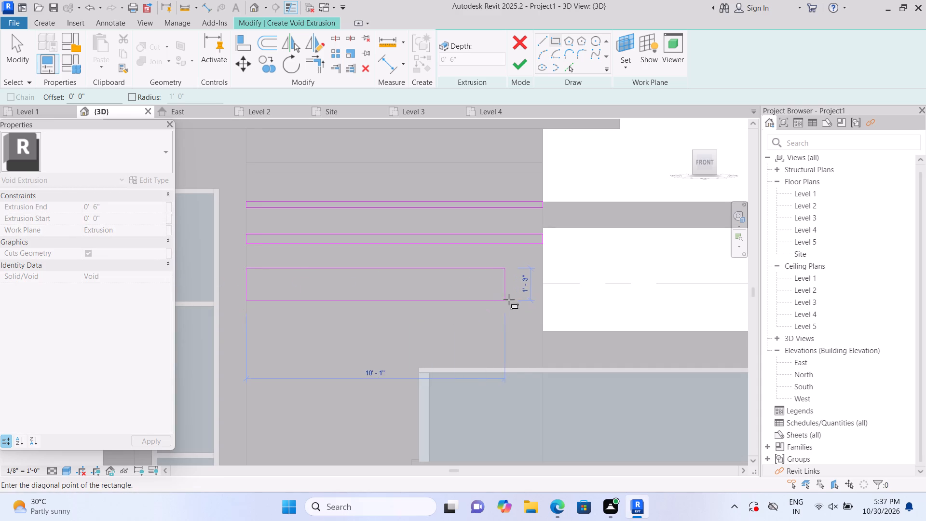
pyautogui.click(542, 276)
pyautogui.press('Escape')
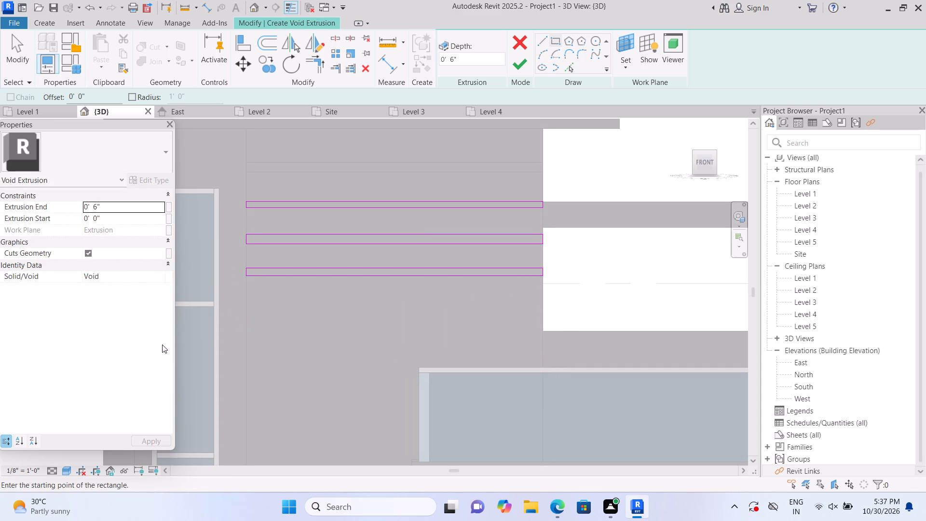
pyautogui.click(245, 301)
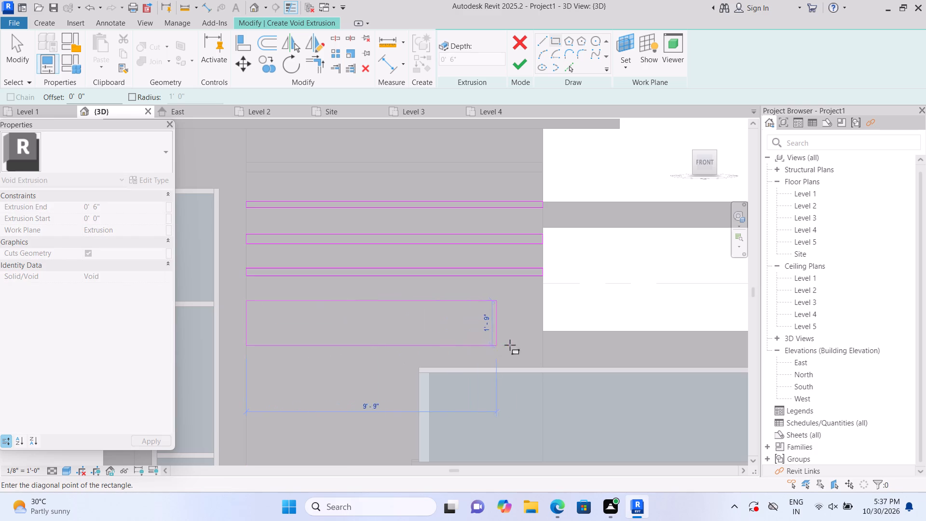
pyautogui.click(540, 310)
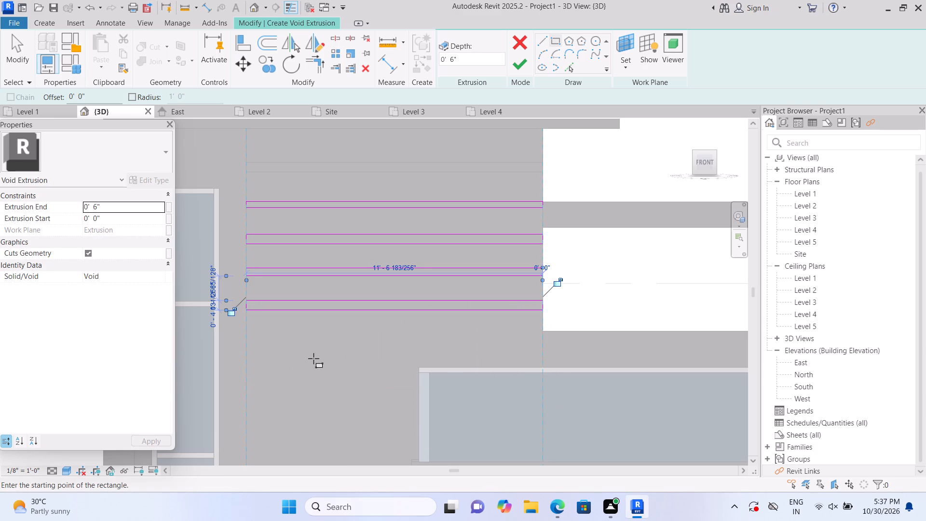
pyautogui.press('Escape')
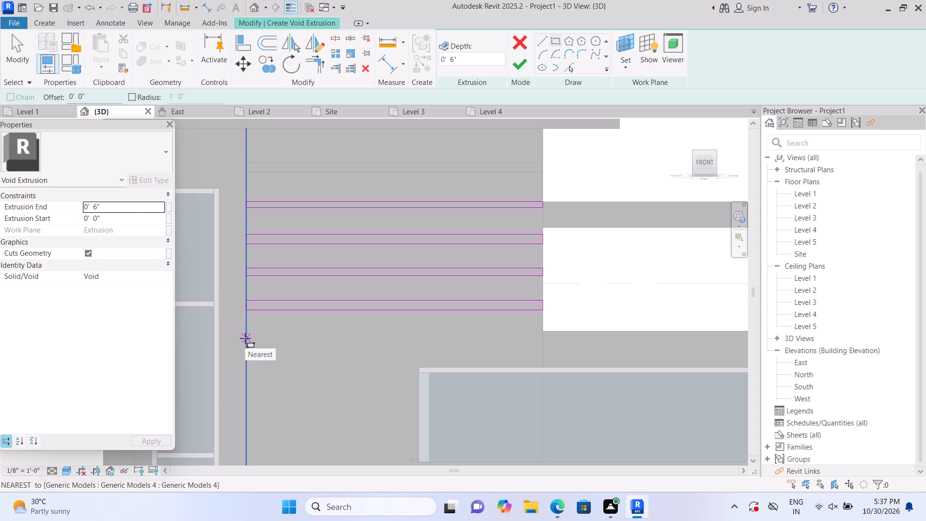
pyautogui.click(245, 338)
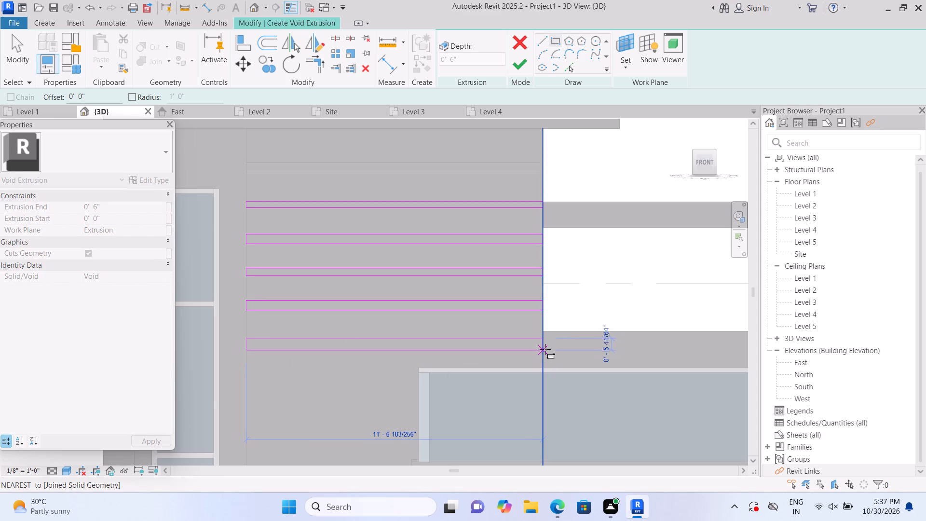
pyautogui.click(544, 346)
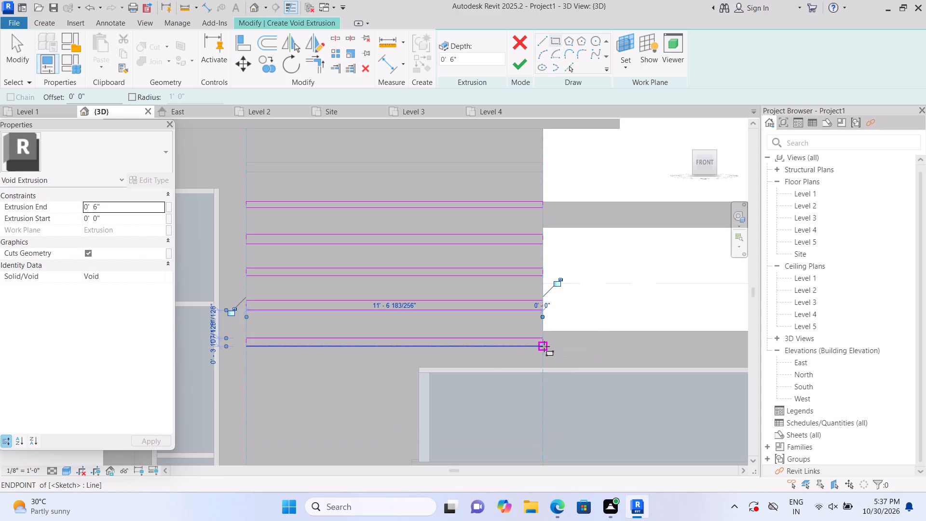
pyautogui.press('Escape')
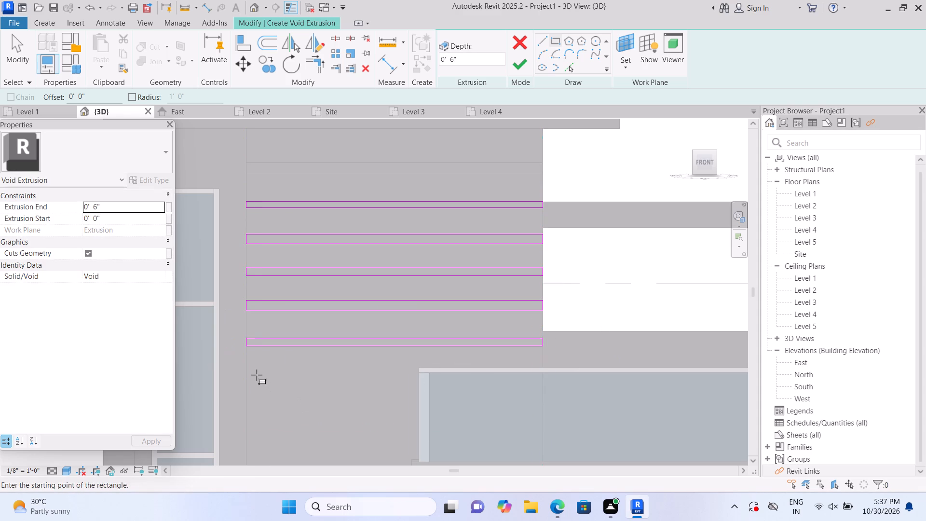
# Sketch three thin rectangles about 6' 8 3/4" wide below the full-width ones, ending at the edge of the upper curtain wall glazing.
pyautogui.click(248, 371)
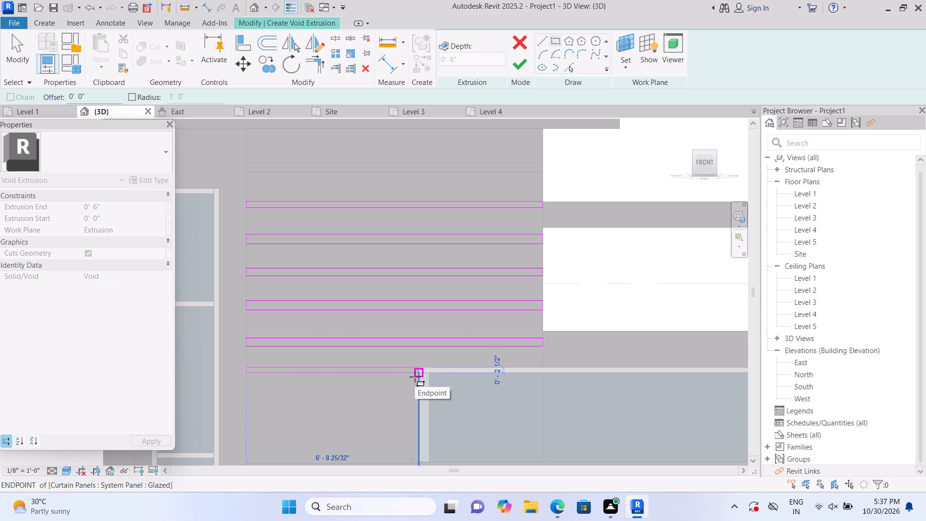
pyautogui.click(415, 377)
pyautogui.press('Escape')
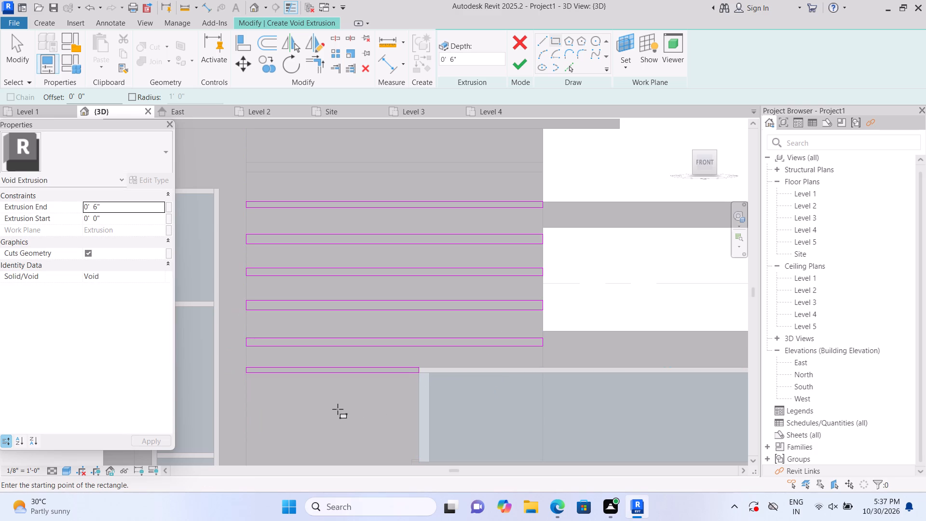
pyautogui.click(250, 394)
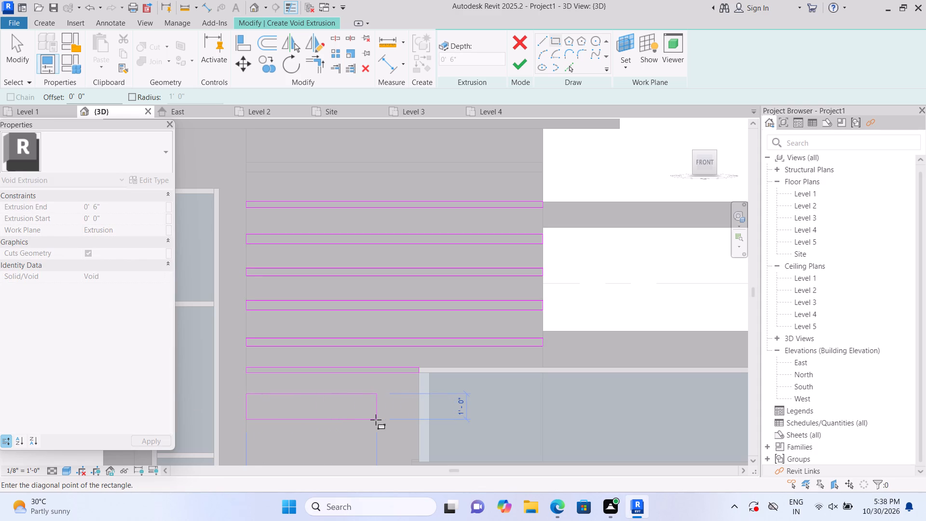
pyautogui.press('Escape')
pyautogui.click(246, 403)
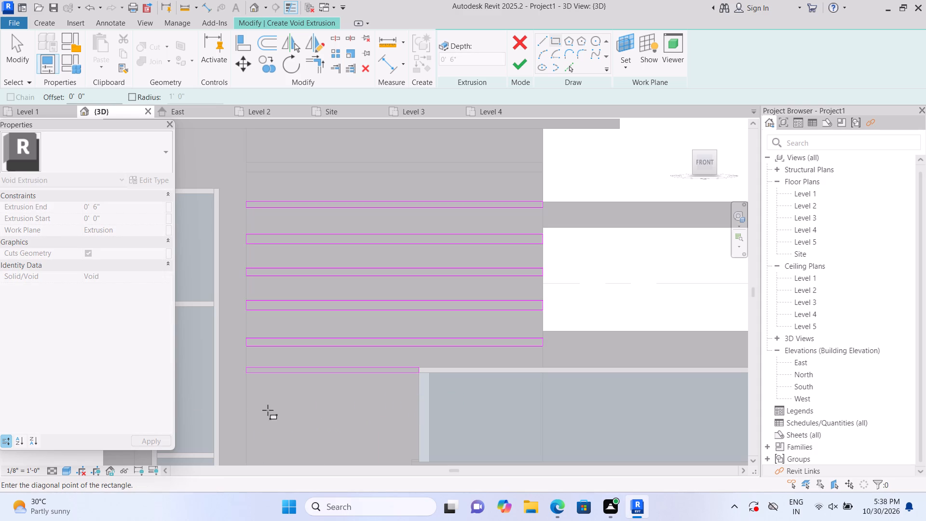
pyautogui.click(416, 410)
pyautogui.moveTo(375, 433); pyautogui.dragTo(369, 401, button='middle')
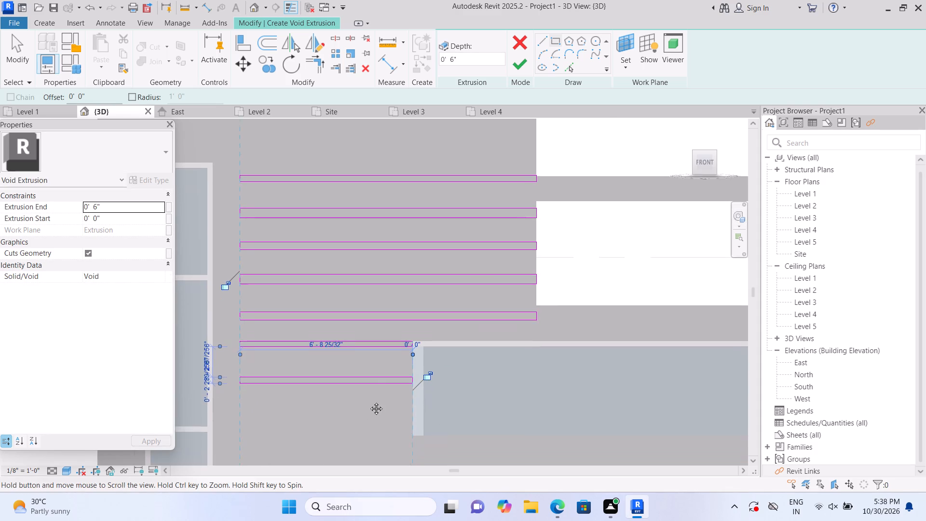
pyautogui.moveTo(369, 401); pyautogui.dragTo(375, 318, button='middle')
pyautogui.middleClick(377, 314)
pyautogui.moveTo(359, 382); pyautogui.dragTo(361, 334, button='middle')
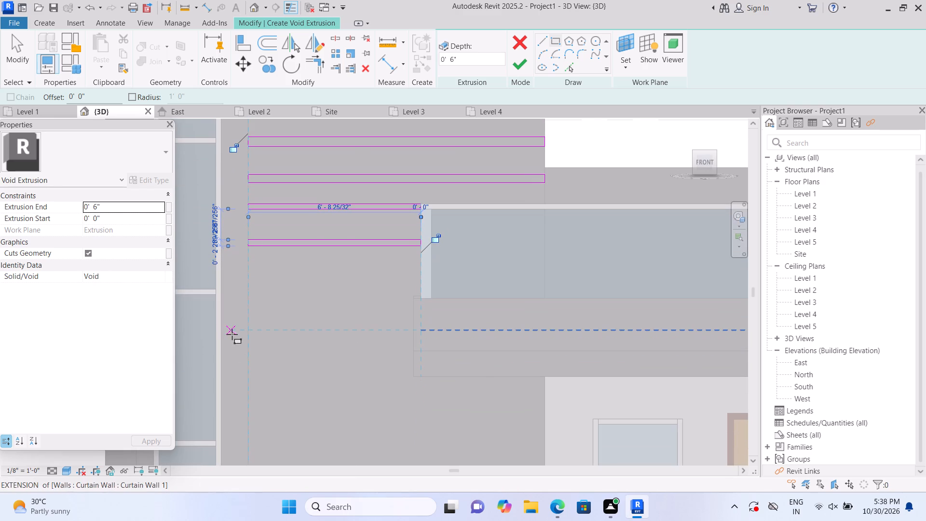
pyautogui.press('Escape')
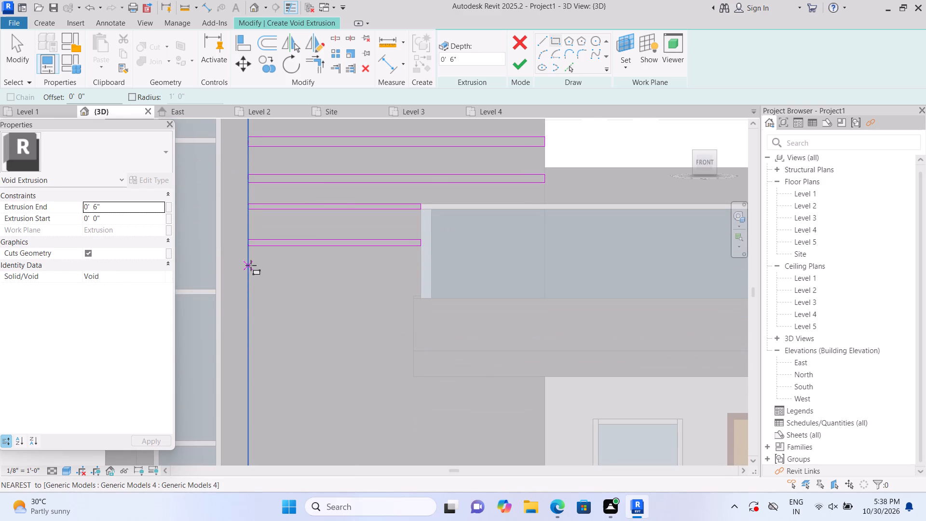
pyautogui.click(251, 273)
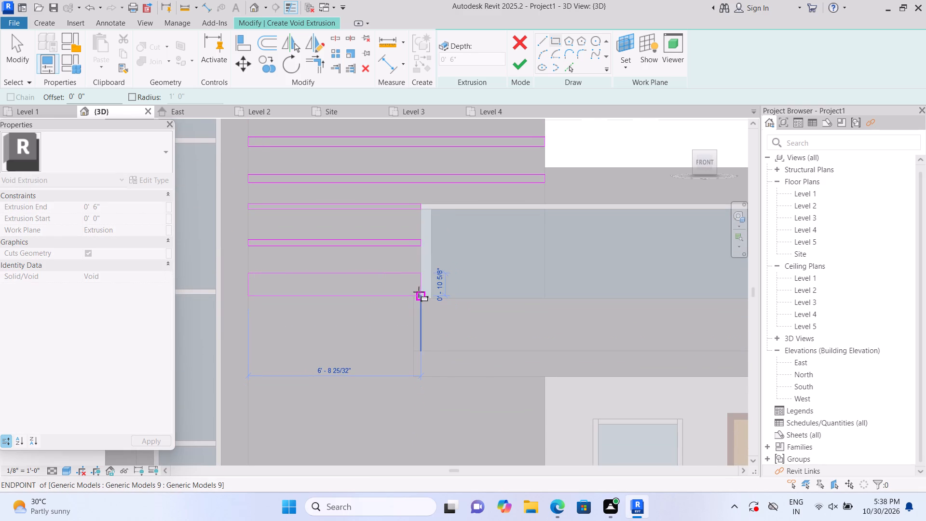
pyautogui.click(418, 279)
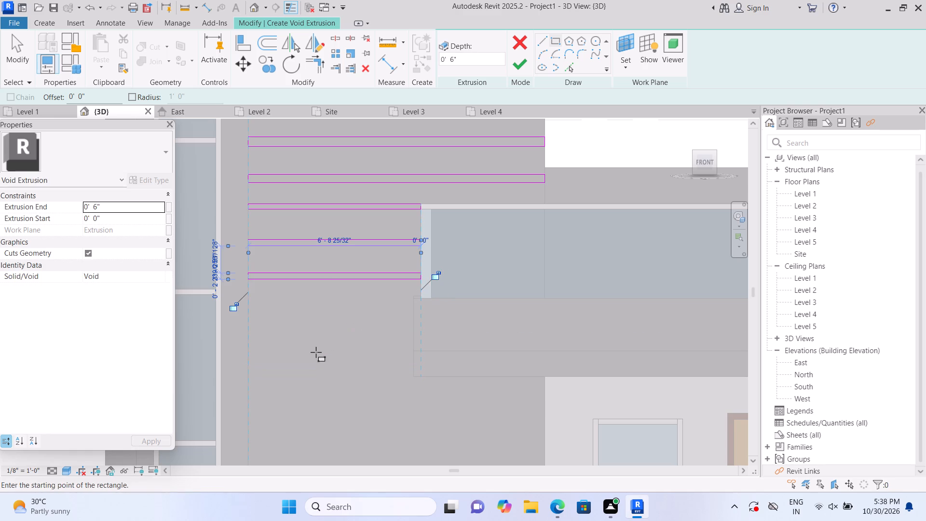
pyautogui.press('Escape')
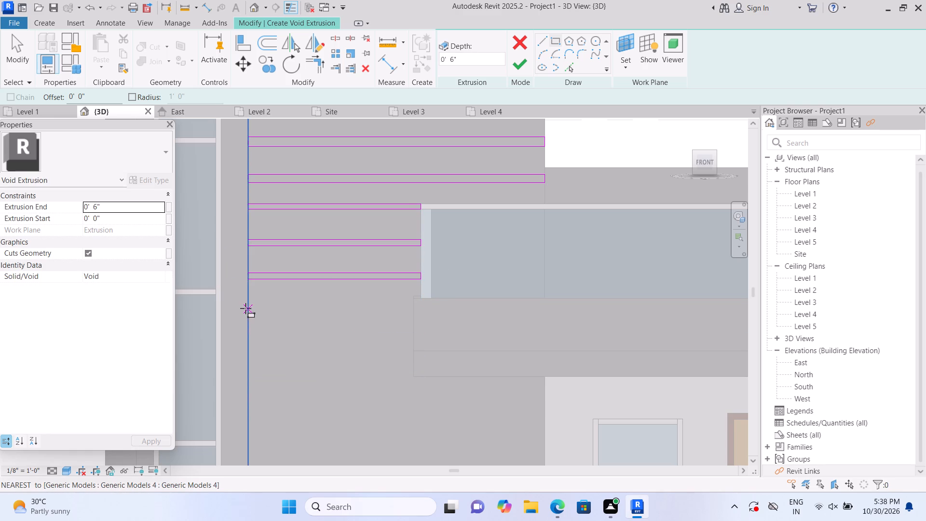
# Sketch two thin rectangles about 6' 5 3/8" wide, ending at the edge of the projecting slab band below the upper glazing.
pyautogui.click(245, 308)
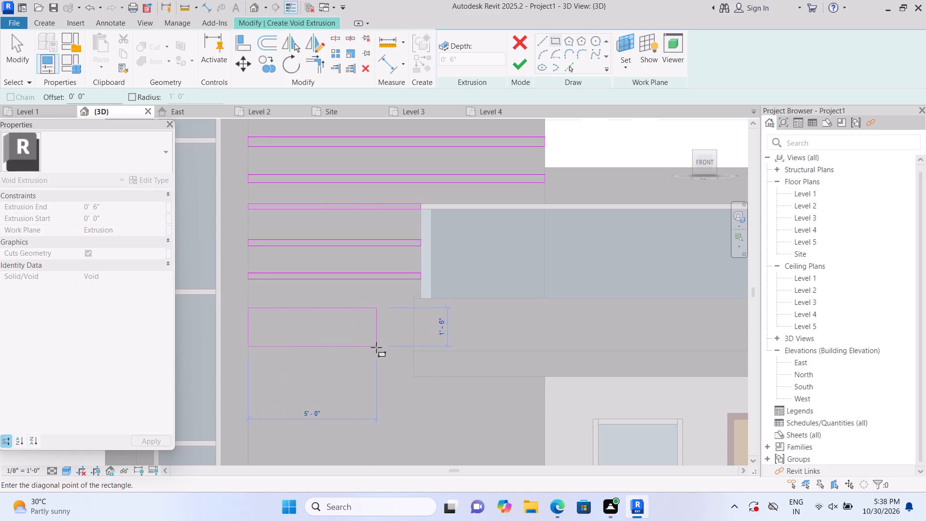
pyautogui.click(414, 315)
pyautogui.press('Escape')
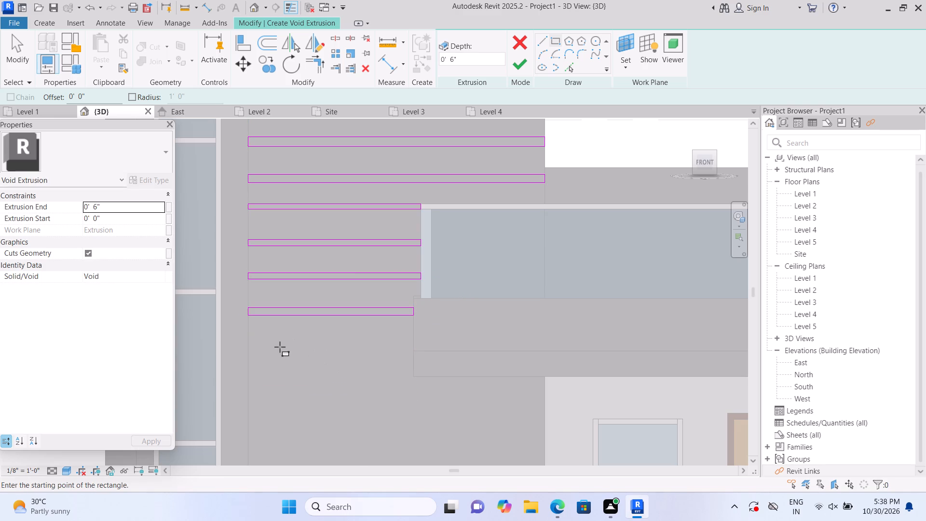
pyautogui.click(249, 348)
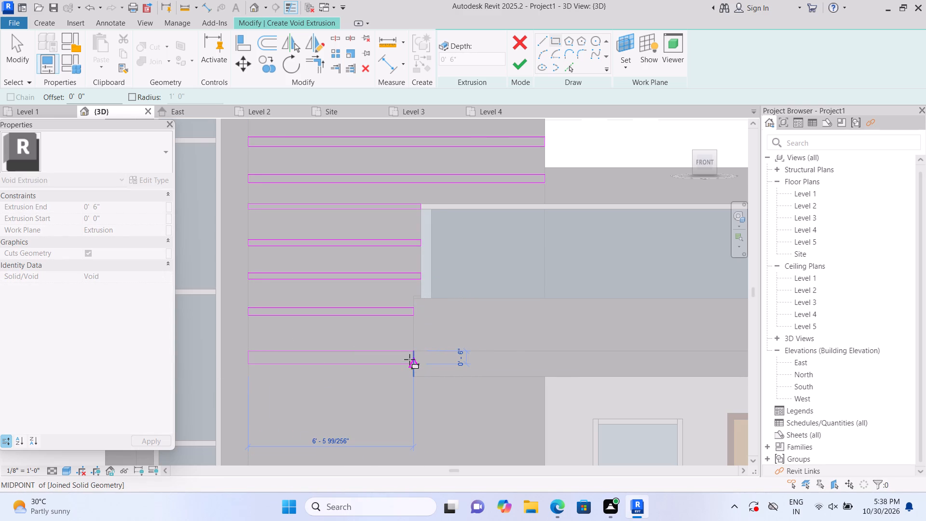
pyautogui.click(411, 356)
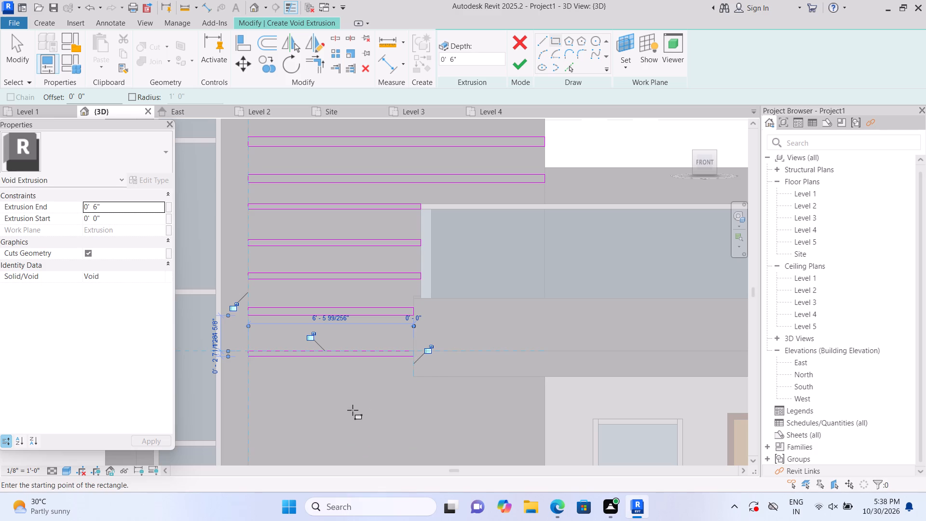
pyautogui.press('Escape')
# Sketch two thin rectangles across the full 11' 6 3/4" wall width, between the slab band and the lower glazing.
pyautogui.click(251, 391)
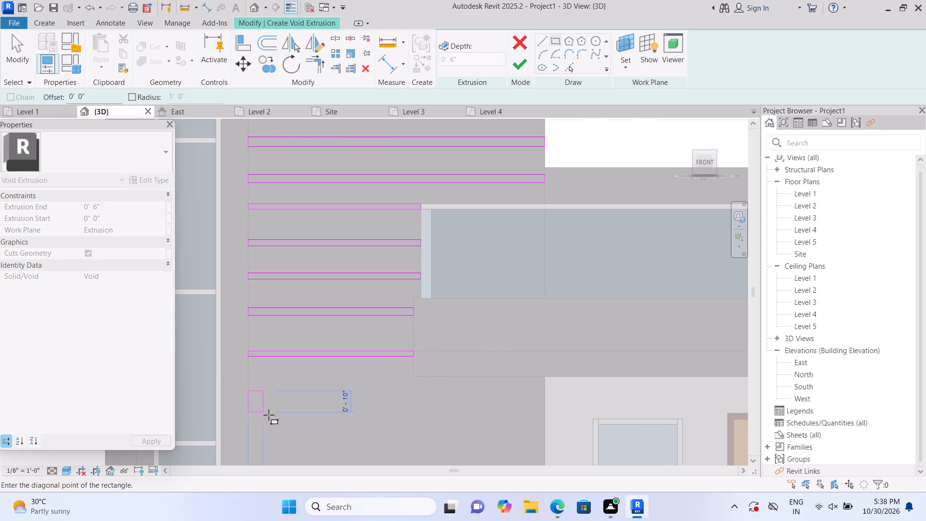
pyautogui.click(542, 398)
pyautogui.moveTo(528, 420); pyautogui.dragTo(517, 409, button='middle')
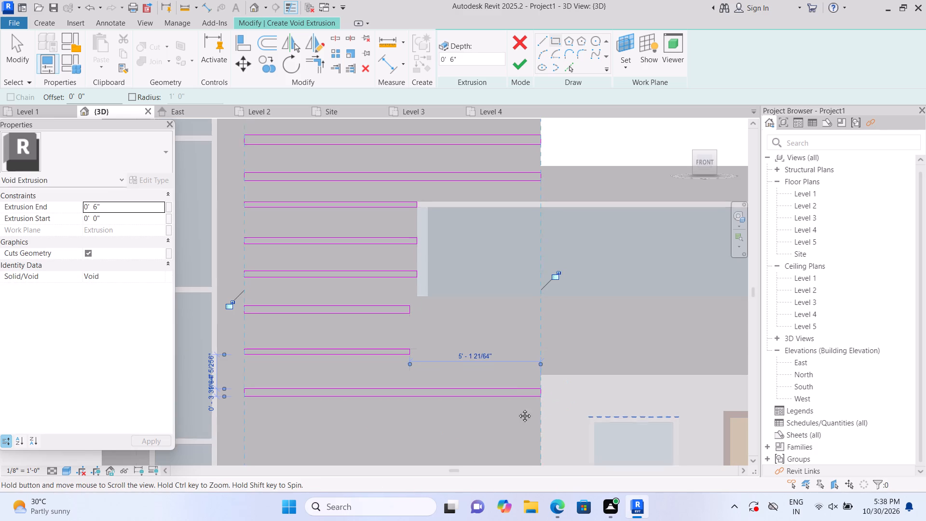
pyautogui.moveTo(517, 409); pyautogui.dragTo(500, 306, button='middle')
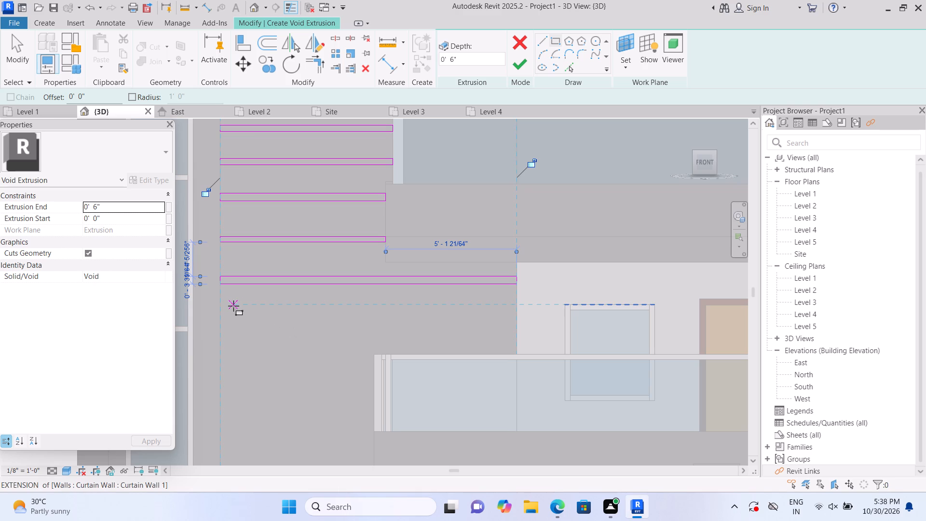
pyautogui.click(222, 310)
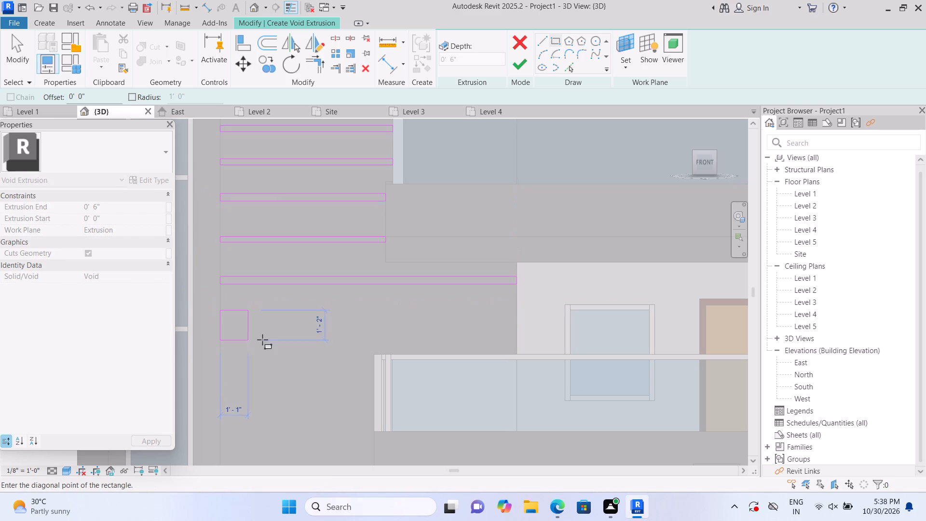
pyautogui.click(519, 318)
pyautogui.press('Escape')
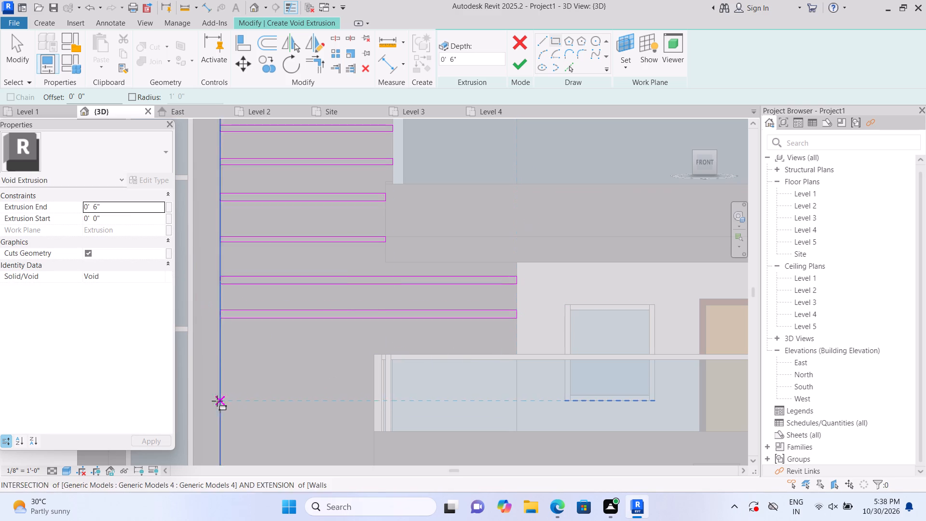
# Sketch three thin rectangles about 6' 0" wide down the wall, ending at the wall edge beside the lower glazing.
pyautogui.click(223, 353)
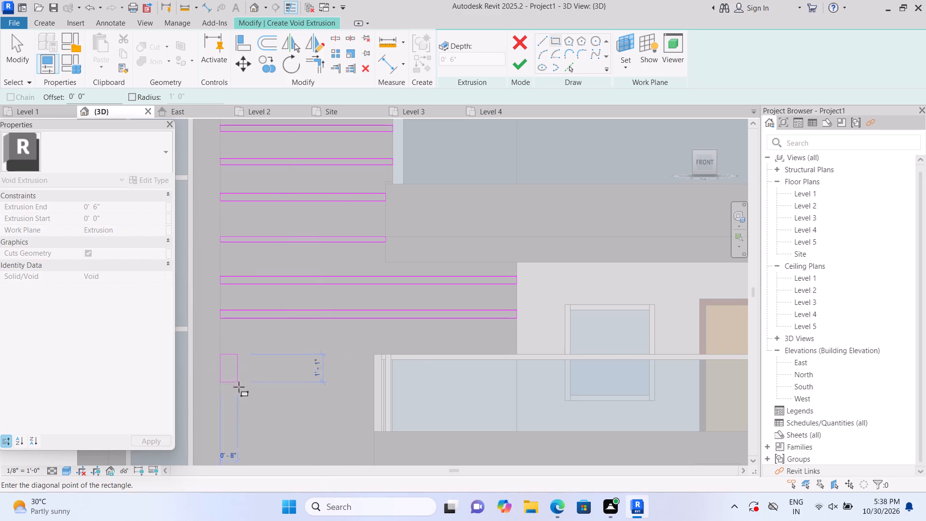
pyautogui.click(371, 361)
pyautogui.press('Escape')
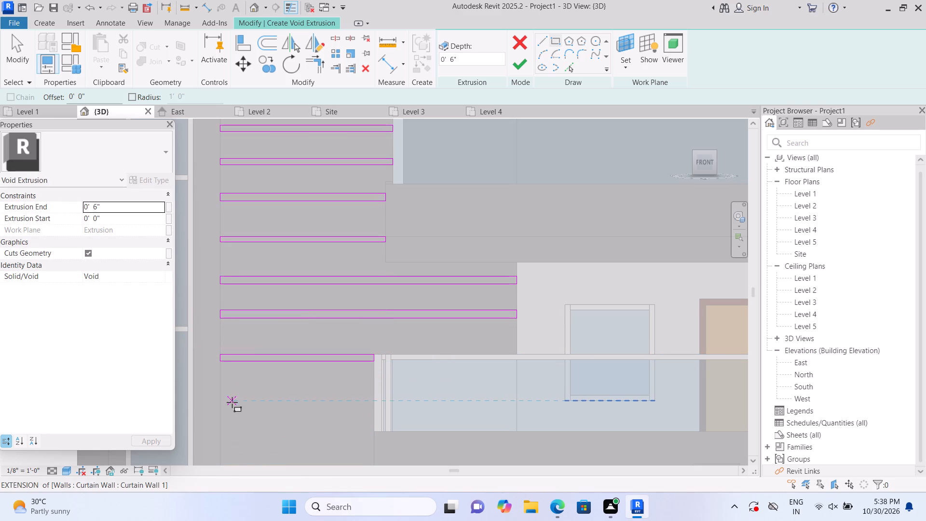
pyautogui.click(224, 387)
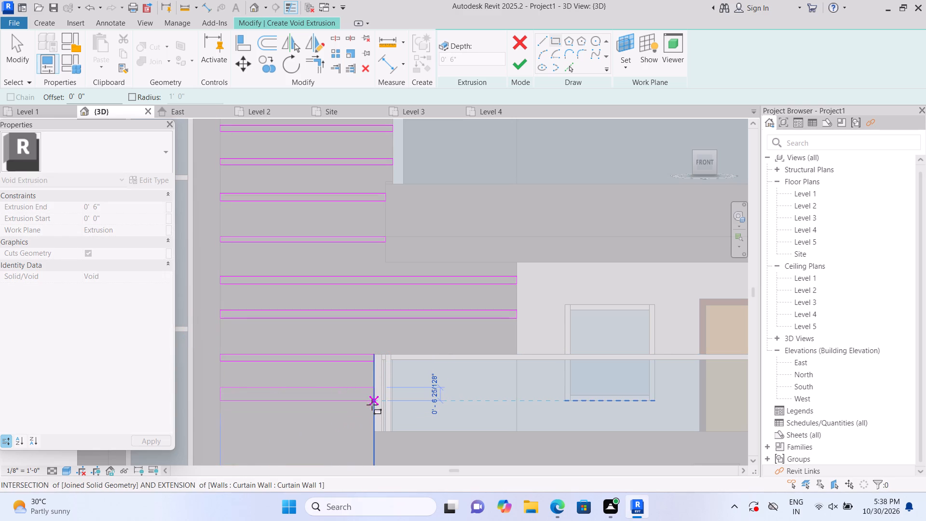
pyautogui.scroll(1, 372, 398)
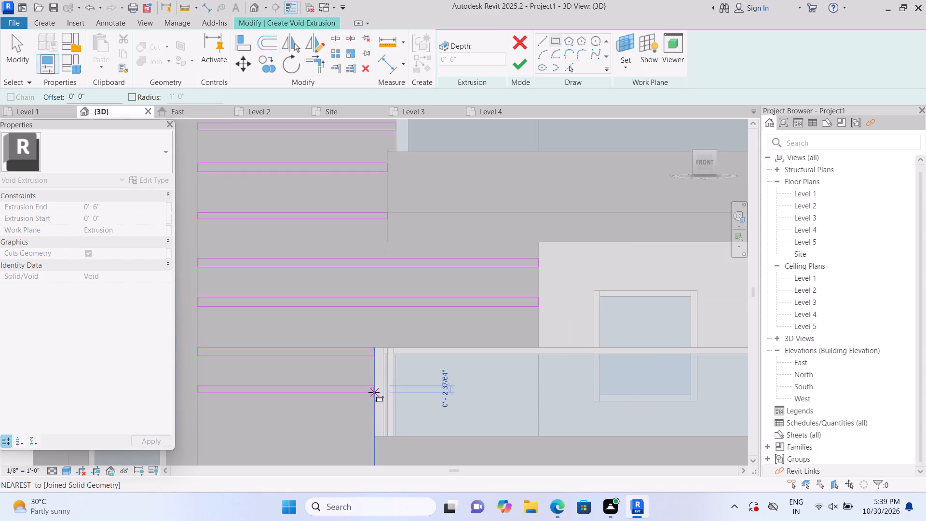
pyautogui.click(374, 392)
pyautogui.press('Escape')
pyautogui.moveTo(320, 448); pyautogui.dragTo(337, 307, button='middle')
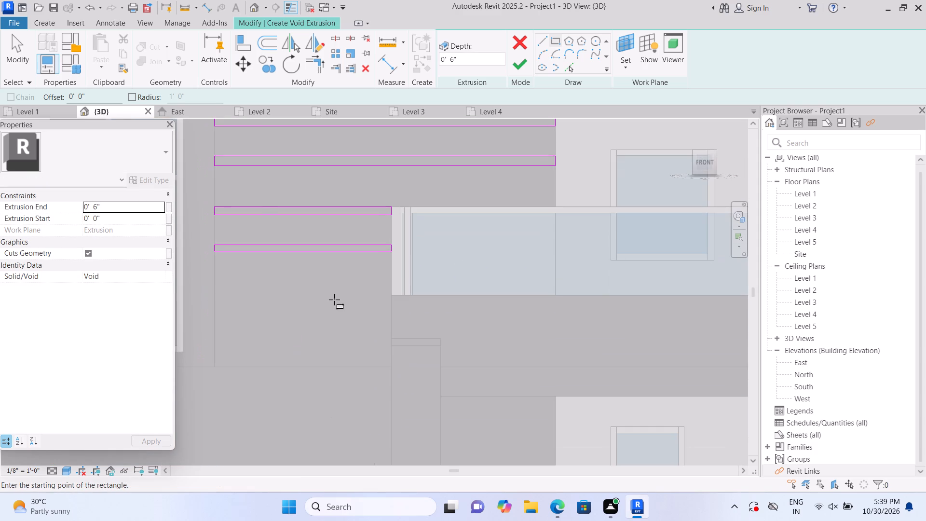
pyautogui.click(213, 277)
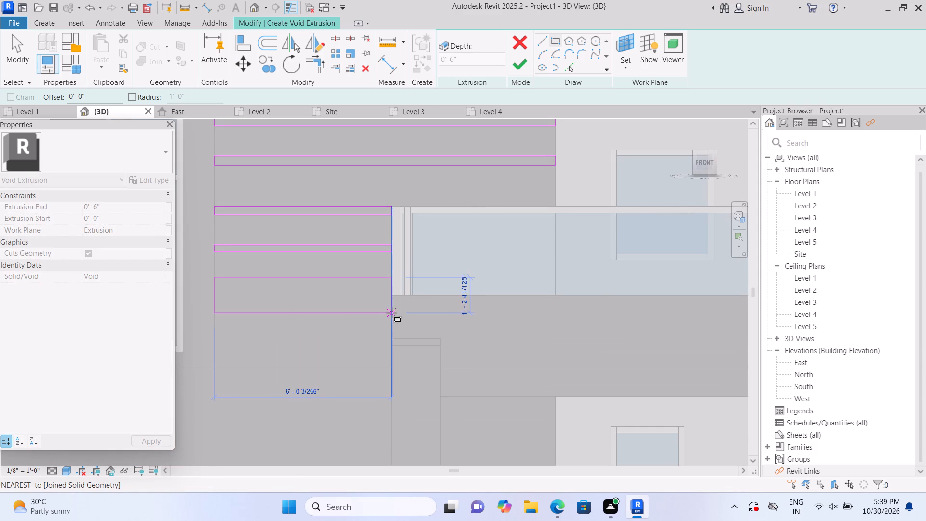
pyautogui.click(389, 285)
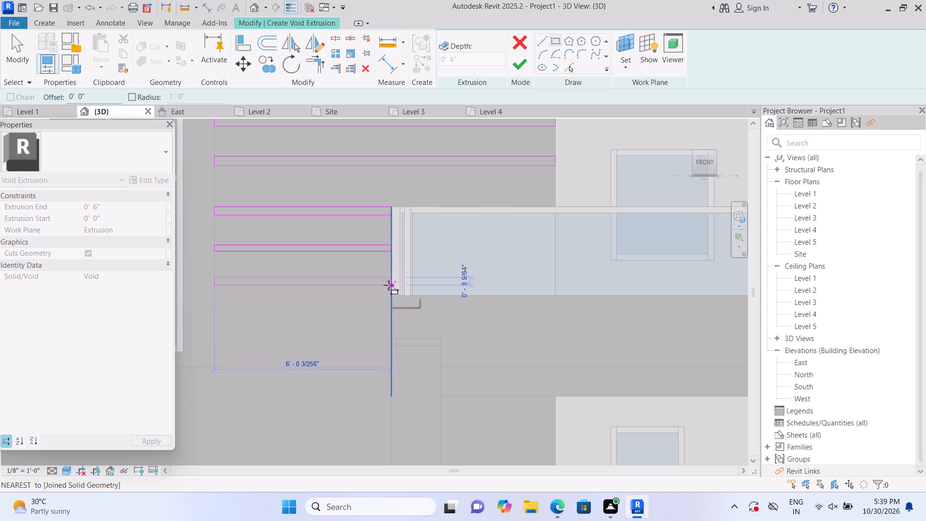
pyautogui.press('Escape')
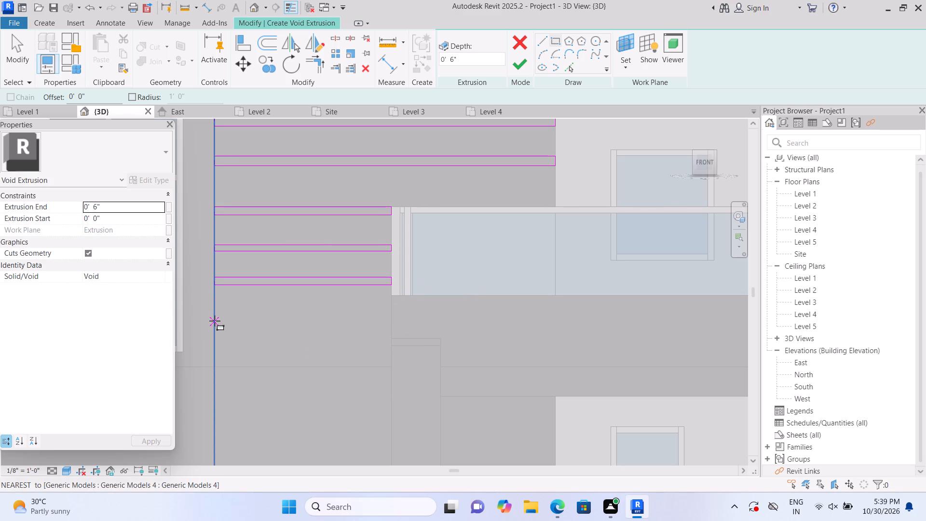
# Sketch one more thin rectangle about 6' 0" wide and 2 5/32" high below the other short ones, level with the lower slab.
pyautogui.click(215, 317)
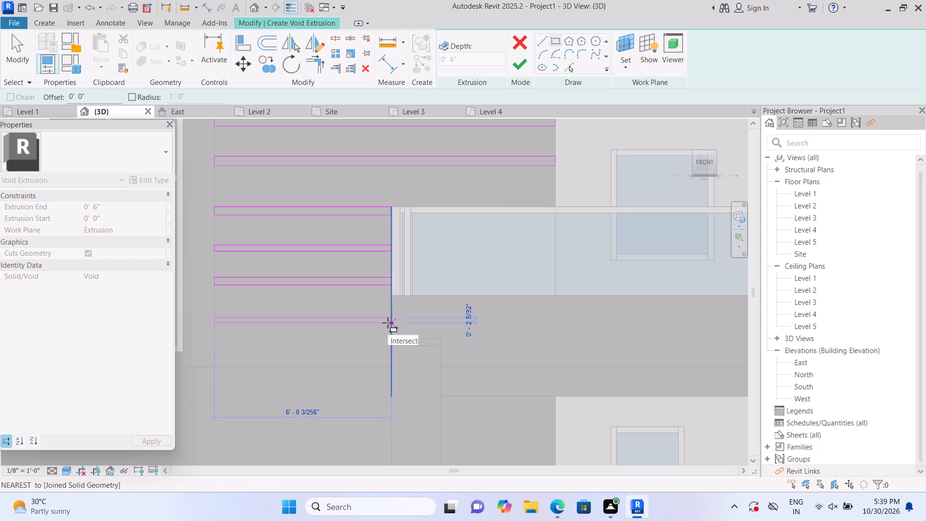
pyautogui.click(388, 323)
pyautogui.press('Escape')
# Finish the groove sketch as a void extrusion 6" deep.
pyautogui.scroll(-3, 386, 372)
pyautogui.scroll(-2, 366, 435)
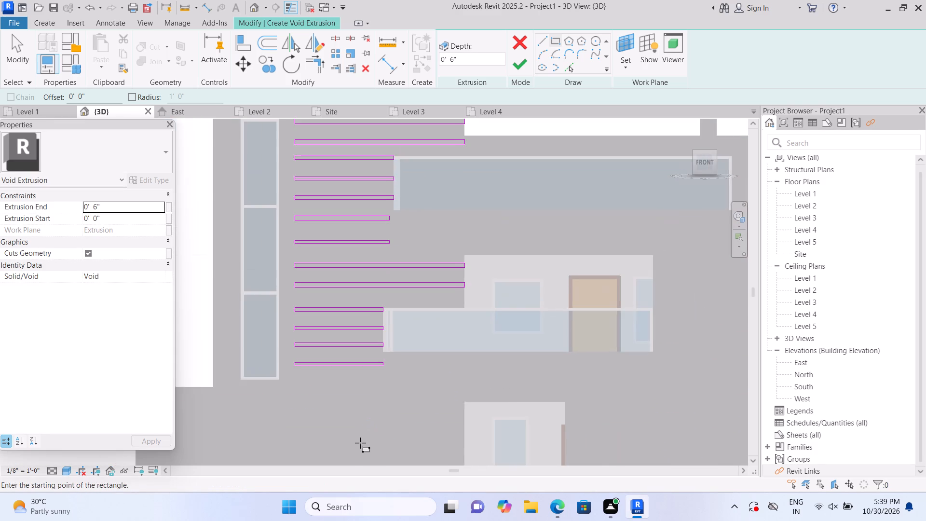
pyautogui.moveTo(357, 439); pyautogui.dragTo(354, 363, button='middle')
pyautogui.scroll(-2, 355, 379)
pyautogui.moveTo(352, 390); pyautogui.dragTo(354, 400, button='middle')
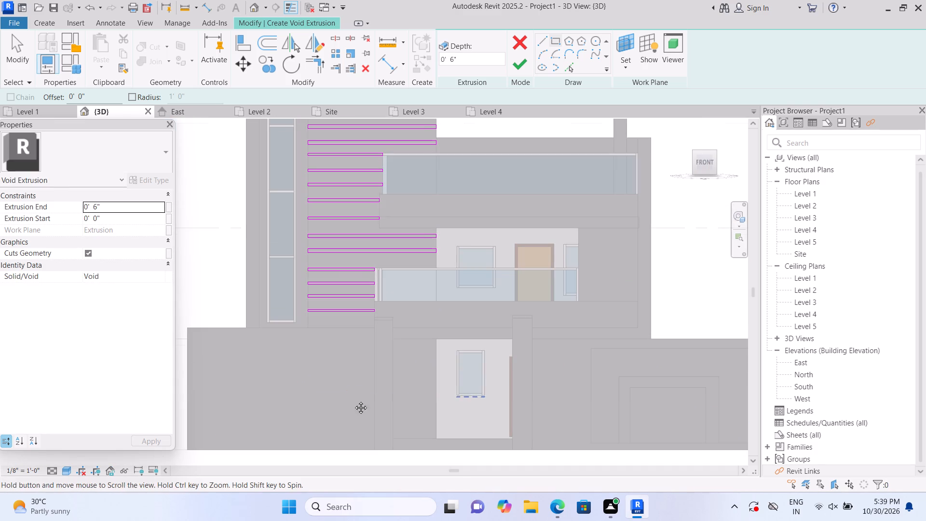
pyautogui.moveTo(354, 400); pyautogui.dragTo(350, 485, button='middle')
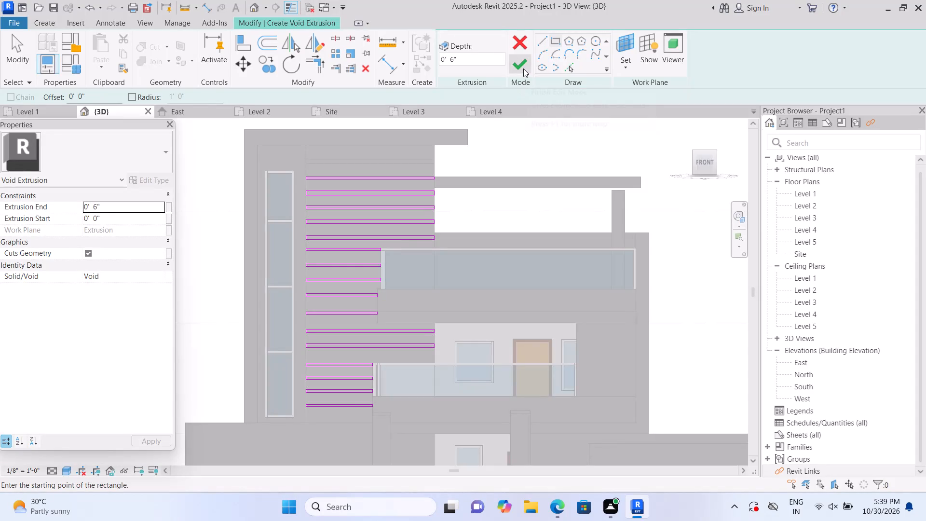
pyautogui.click(523, 69)
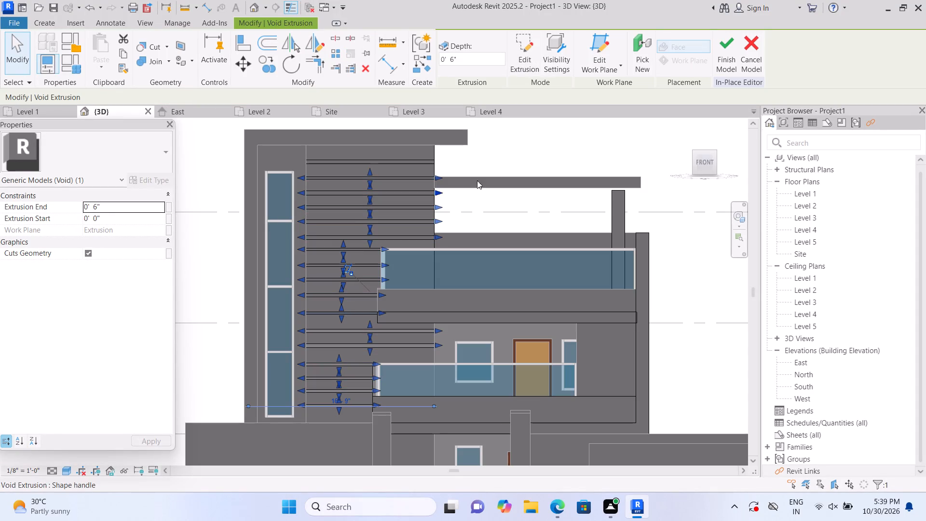
pyautogui.click(506, 151)
pyautogui.scroll(-1, 506, 151)
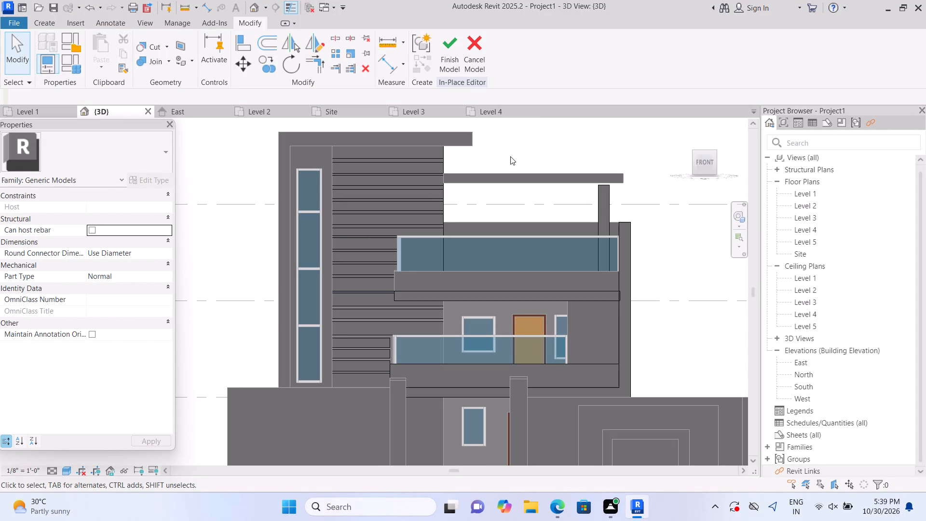
# Compare the extrusion depth of the existing top groove with the new groove void, and examine the grooves in an isometric view.
pyautogui.click(432, 158)
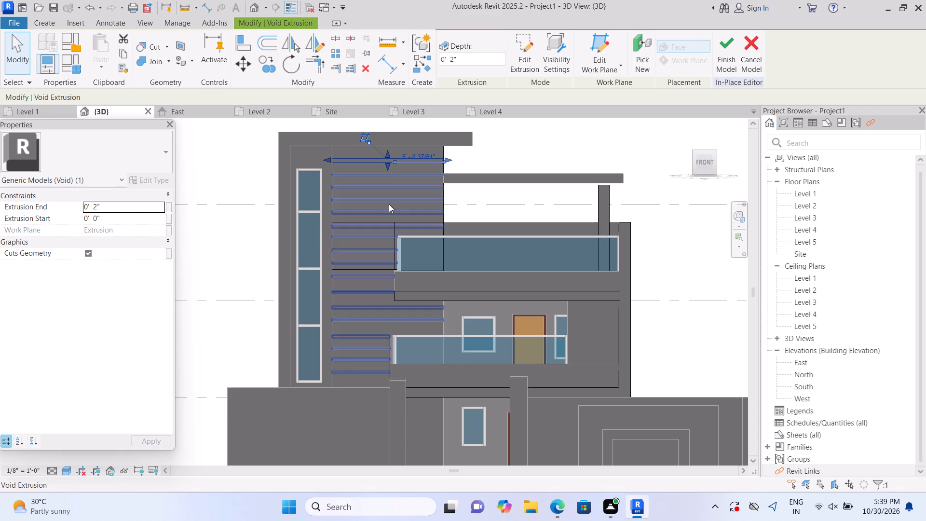
pyautogui.click(493, 146)
pyautogui.click(401, 205)
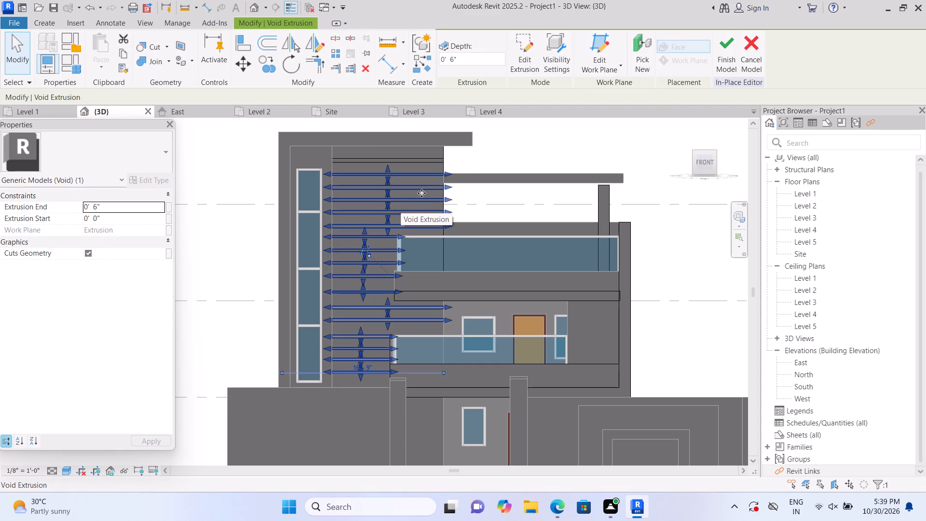
pyautogui.click(541, 123)
pyautogui.click(681, 127)
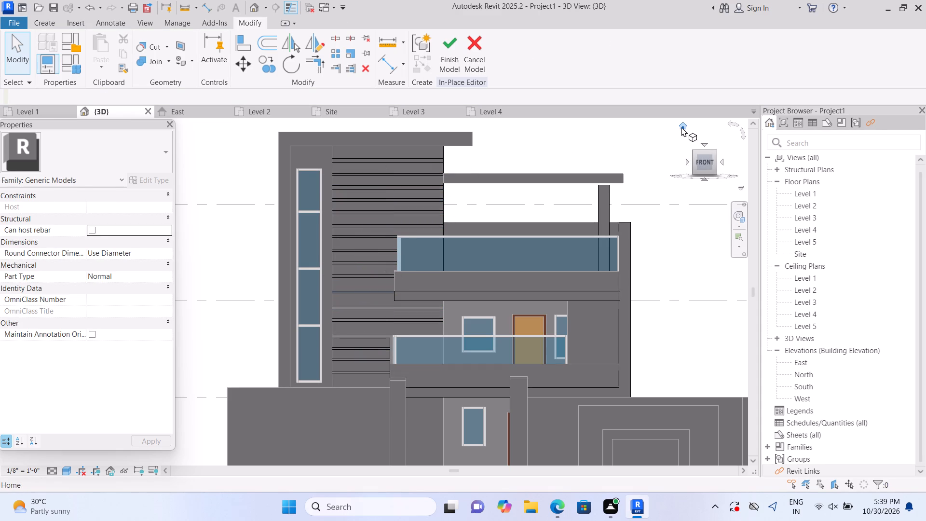
pyautogui.scroll(2, 259, 277)
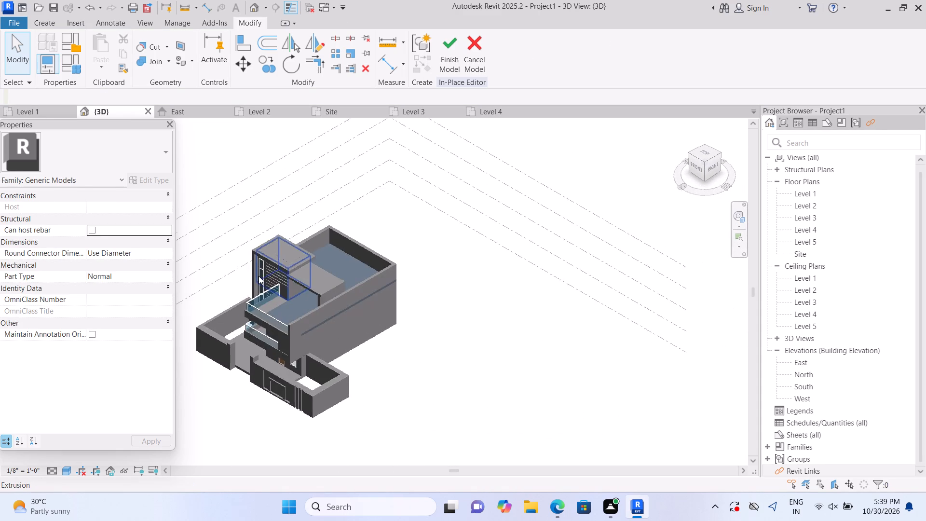
pyautogui.scroll(8, 259, 276)
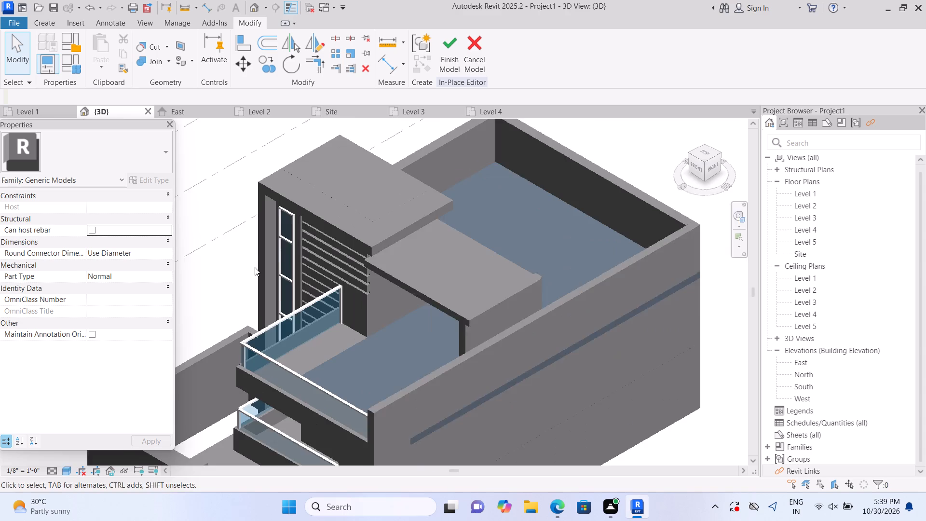
pyautogui.scroll(1, 255, 267)
pyautogui.scroll(1, 351, 242)
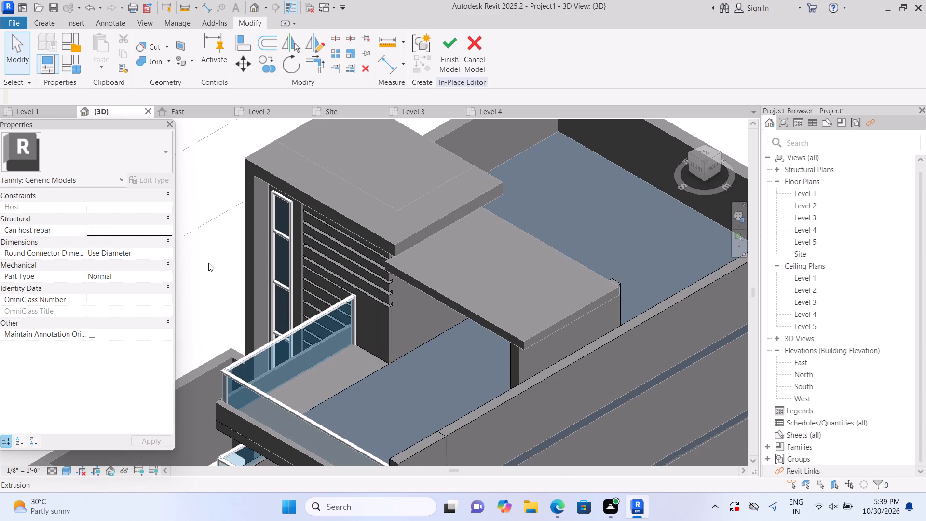
pyautogui.scroll(-2, 307, 289)
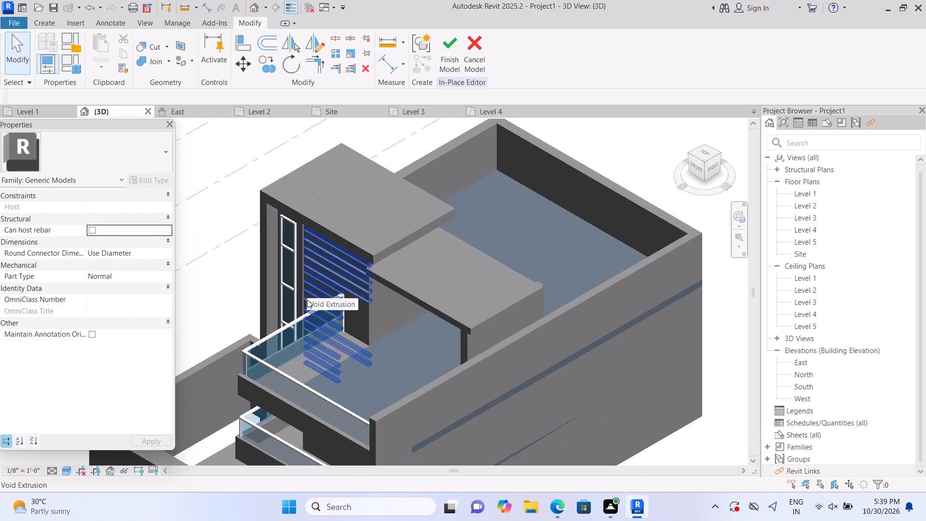
pyautogui.scroll(4, 354, 320)
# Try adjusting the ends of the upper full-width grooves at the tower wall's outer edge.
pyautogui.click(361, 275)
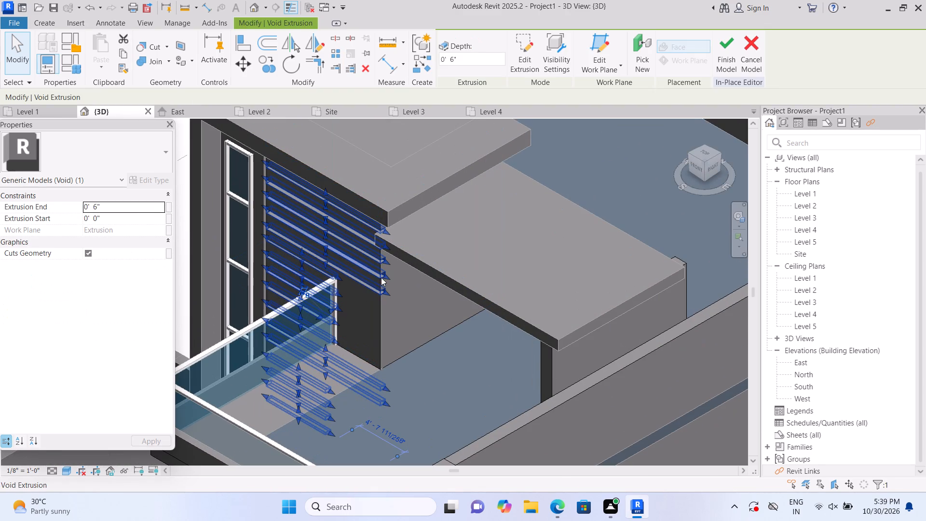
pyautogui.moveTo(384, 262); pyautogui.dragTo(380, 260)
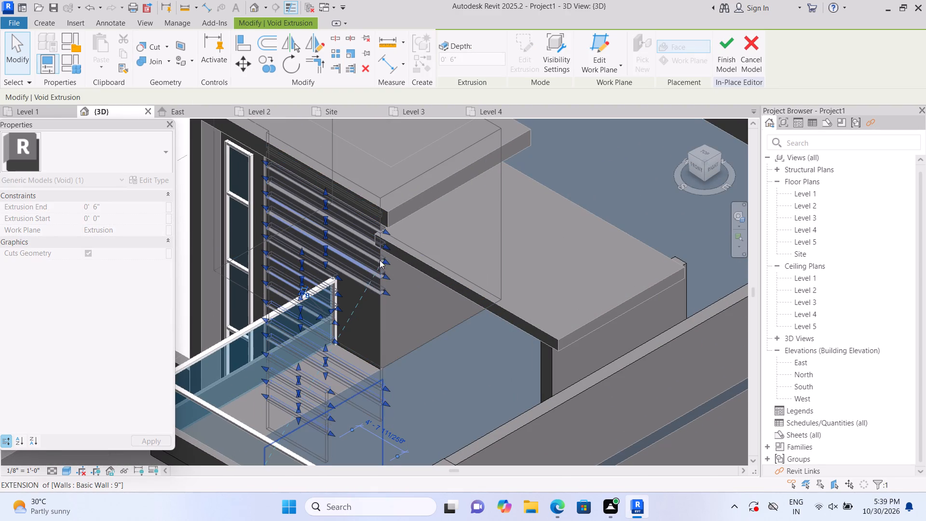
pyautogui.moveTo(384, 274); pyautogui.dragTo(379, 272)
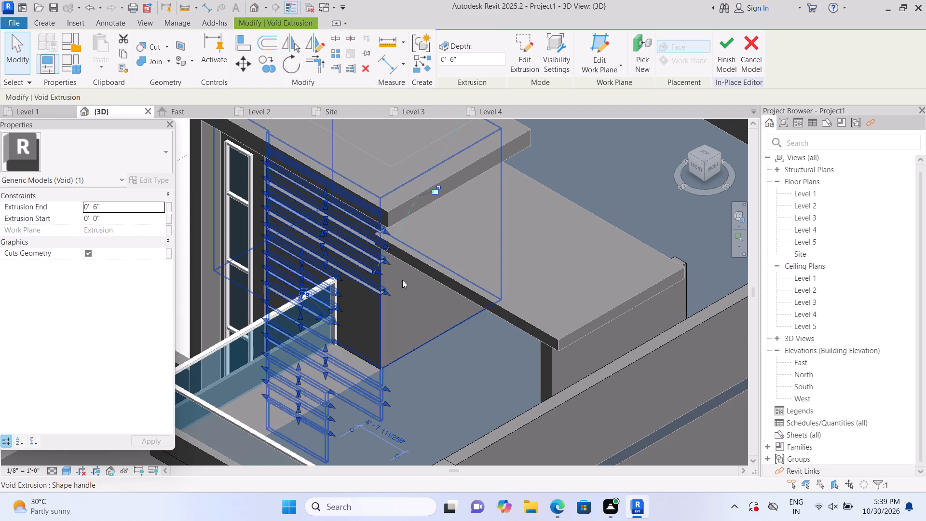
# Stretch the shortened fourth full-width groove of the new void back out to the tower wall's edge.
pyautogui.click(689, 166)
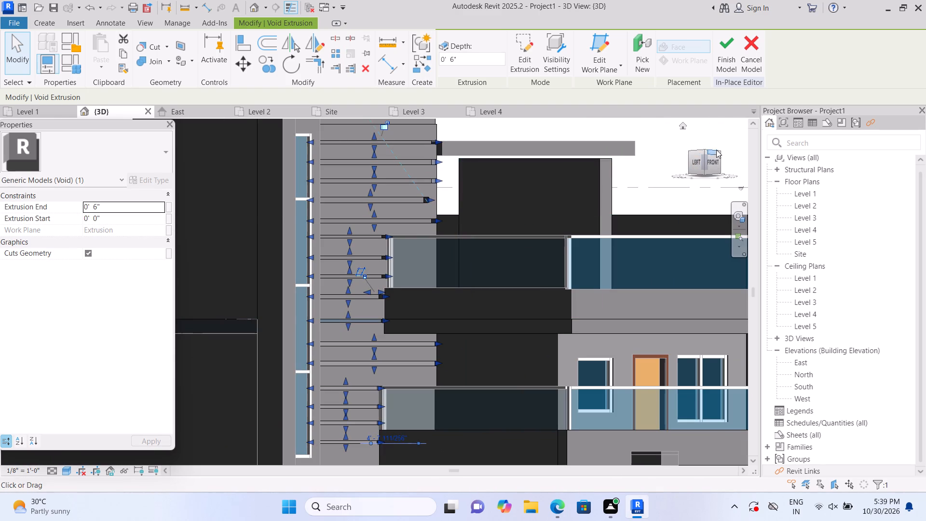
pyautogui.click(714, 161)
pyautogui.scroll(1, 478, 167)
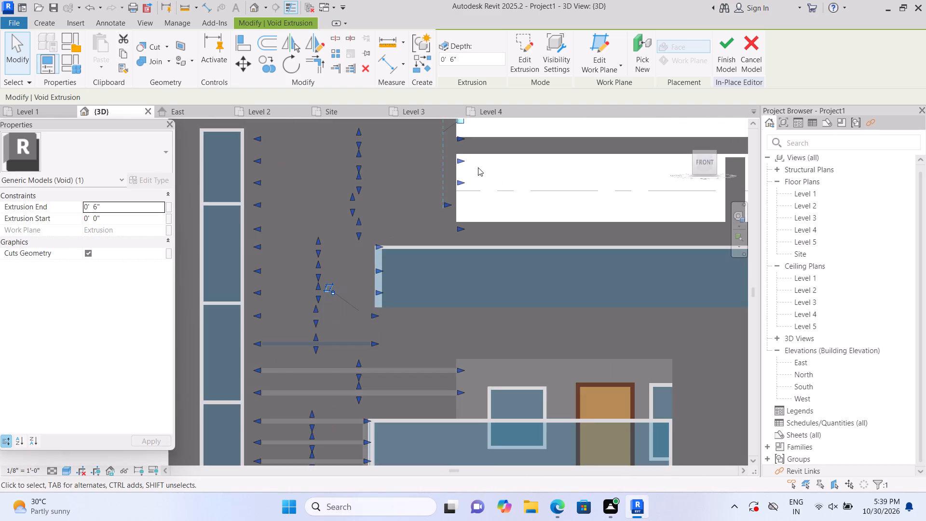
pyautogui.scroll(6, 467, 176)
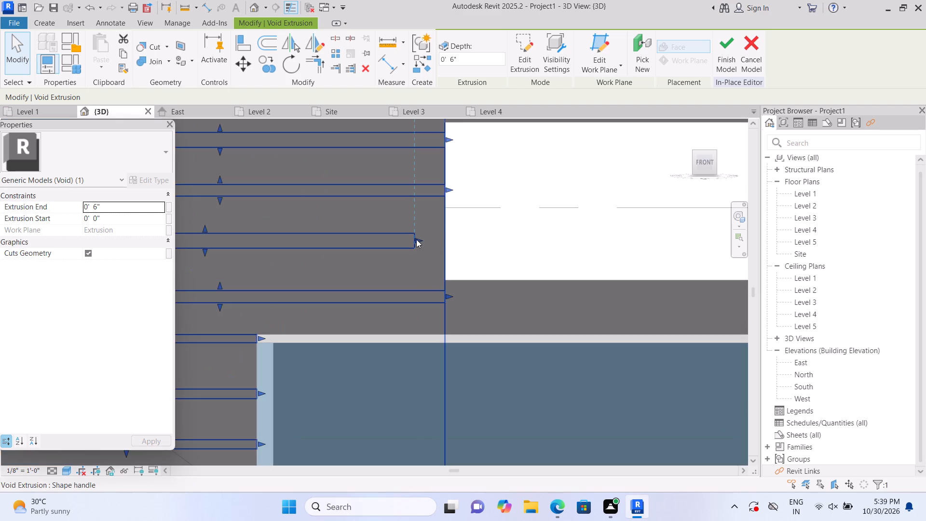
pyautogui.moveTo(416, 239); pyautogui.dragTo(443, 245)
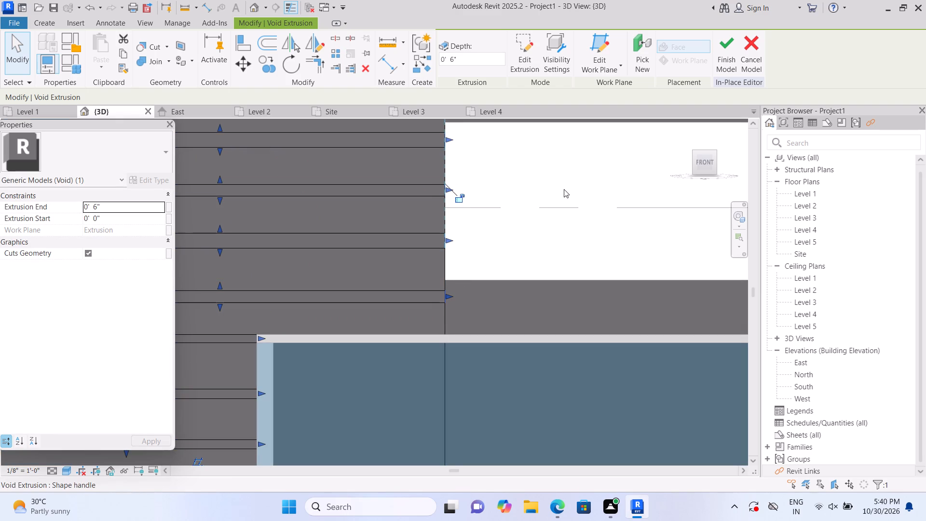
# Set the extrusion end of the new groove void to 2".
pyautogui.click(319, 184)
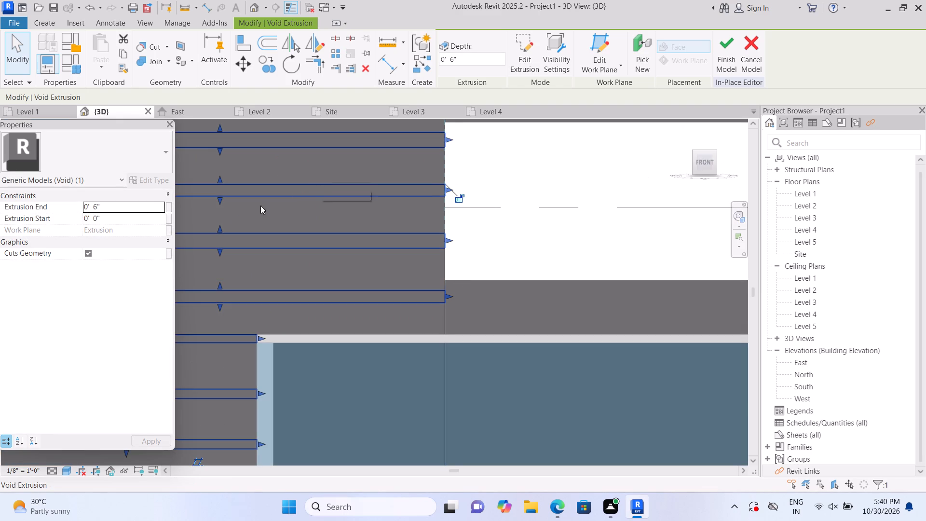
pyautogui.click(150, 204)
pyautogui.press('BackSpace')
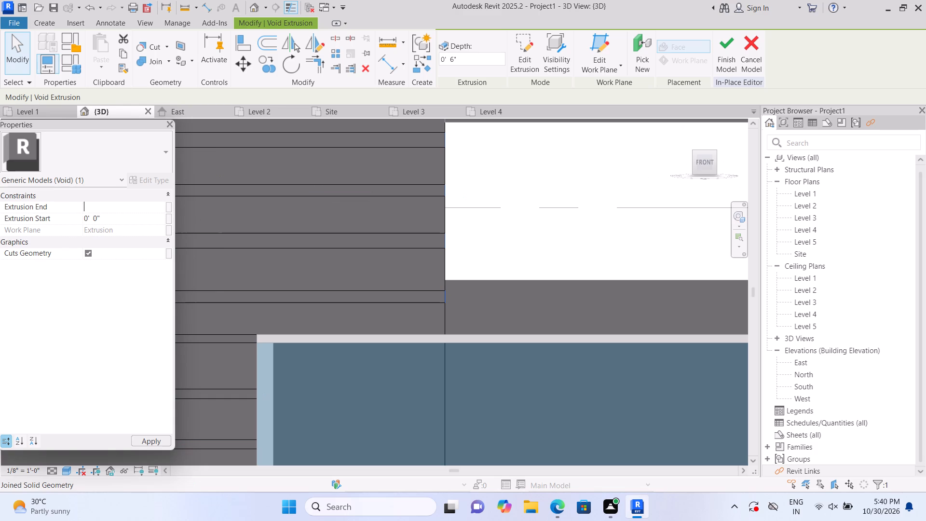
pyautogui.write('2"')
pyautogui.press('Return')
pyautogui.click(485, 227)
pyautogui.scroll(-7, 488, 240)
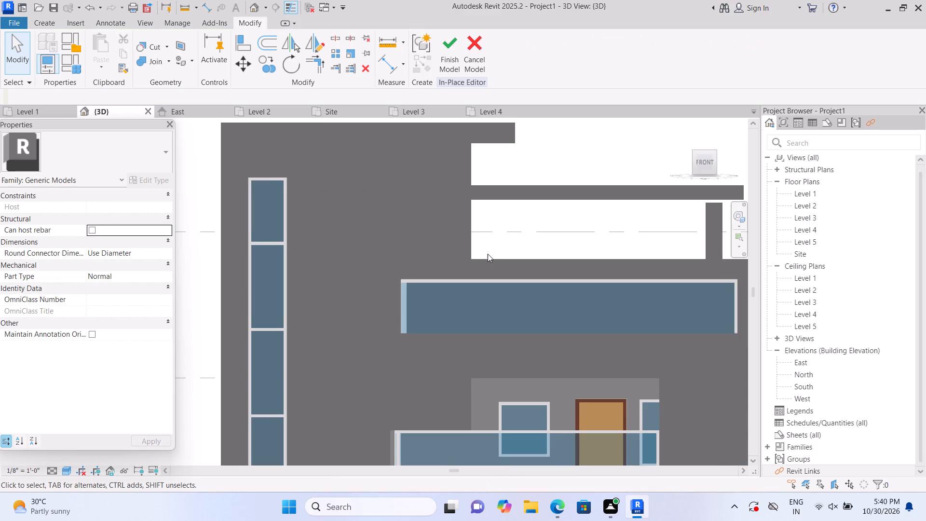
# Examine the grooved tower wall and the balconies on the house's front from several 3D angles.
pyautogui.click(681, 127)
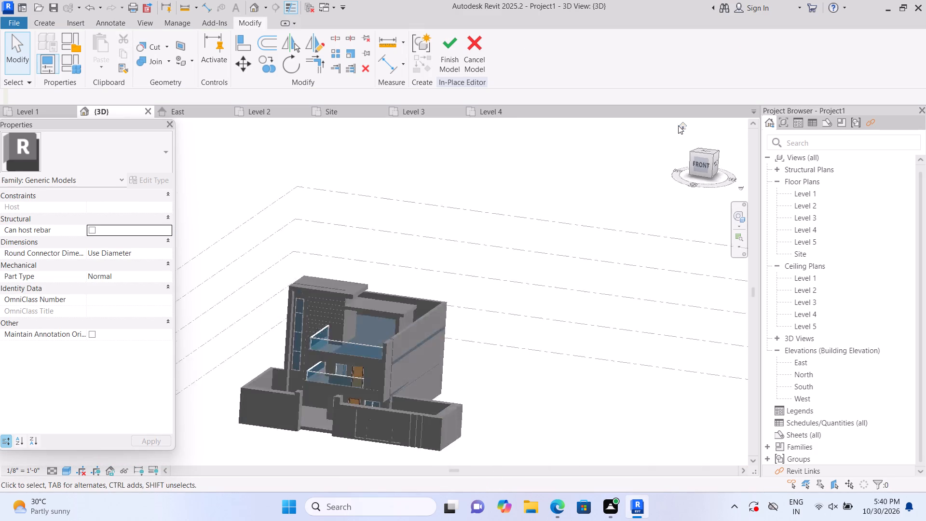
pyautogui.scroll(2, 133, 362)
pyautogui.scroll(4, 162, 404)
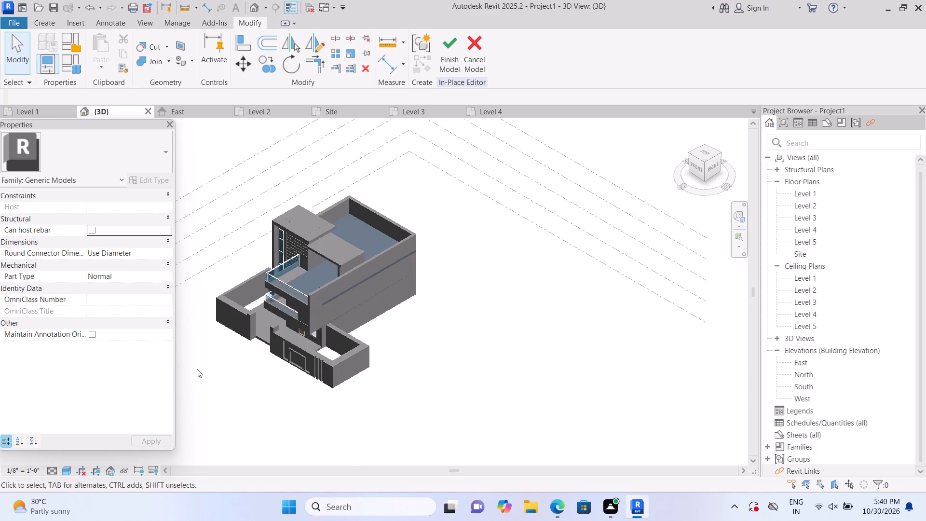
pyautogui.scroll(3, 197, 369)
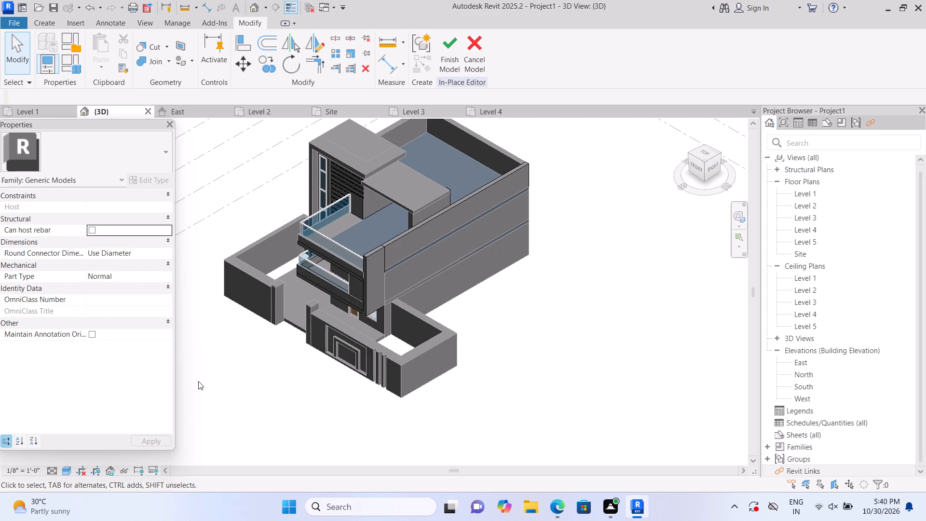
pyautogui.keyDown('shift'); pyautogui.moveTo(189, 383); pyautogui.dragTo(287, 419, button='middle'); pyautogui.keyUp('shift')
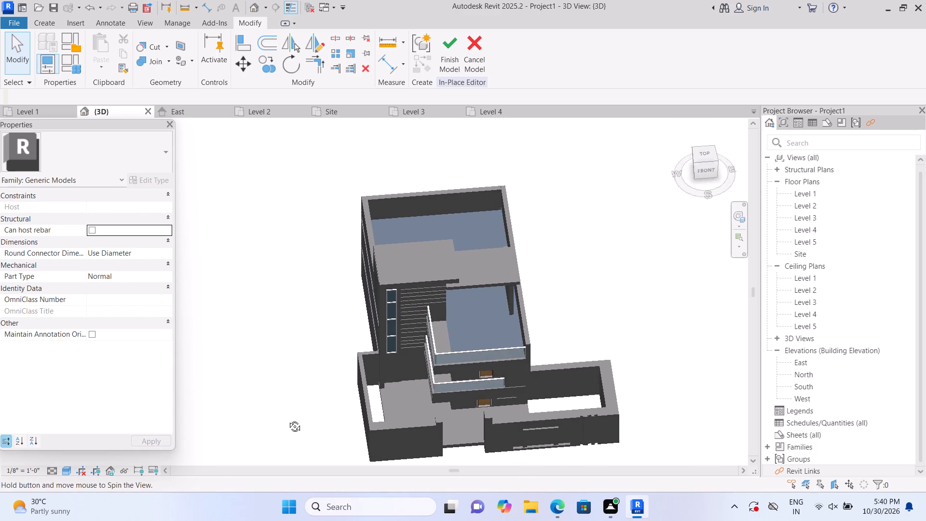
pyautogui.keyDown('shift'); pyautogui.moveTo(287, 419); pyautogui.dragTo(220, 410, button='middle'); pyautogui.keyUp('shift')
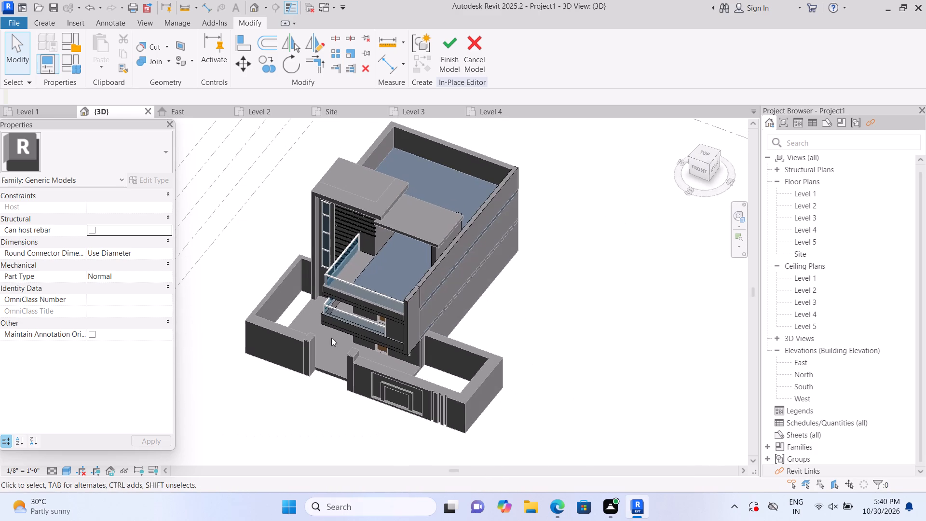
pyautogui.scroll(2, 330, 307)
pyautogui.scroll(3, 395, 338)
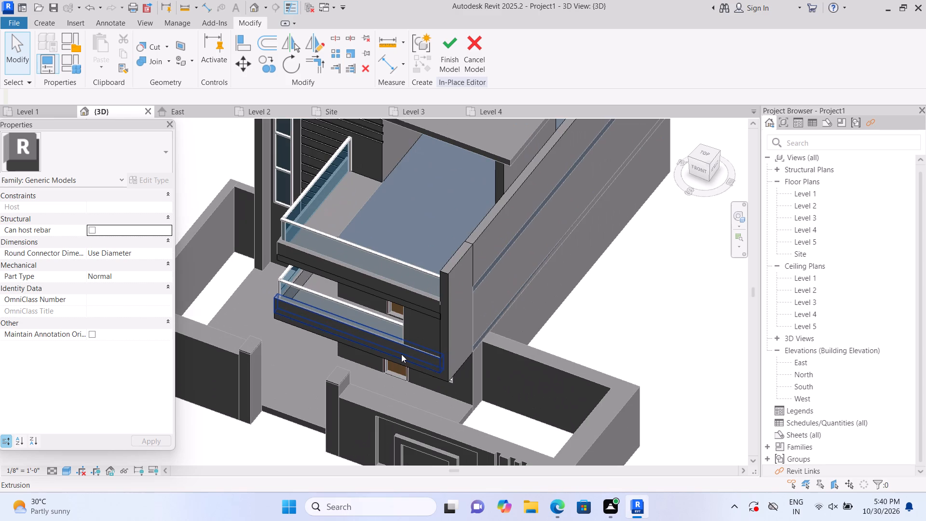
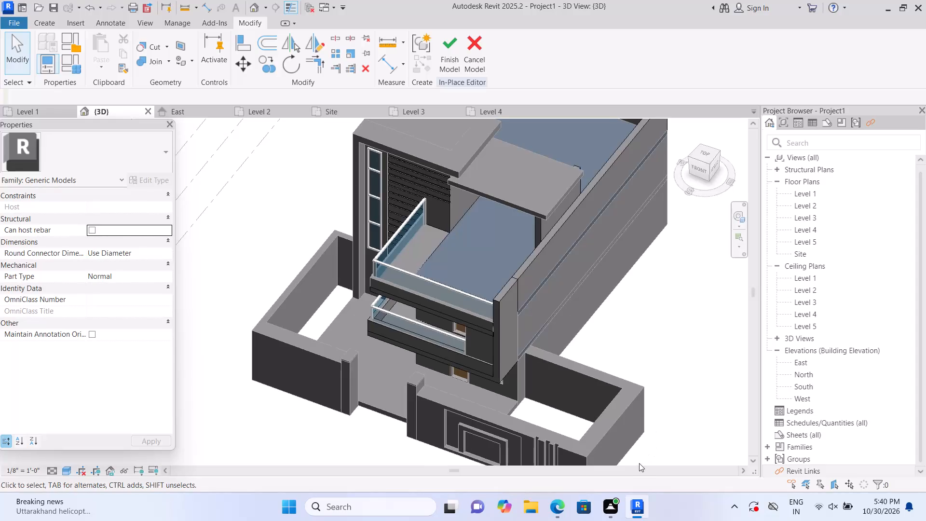
# Turn the 3D view to the straight Front orientation and examine the house's facade with the grooved tower wall and balconies.
pyautogui.scroll(3, 637, 422)
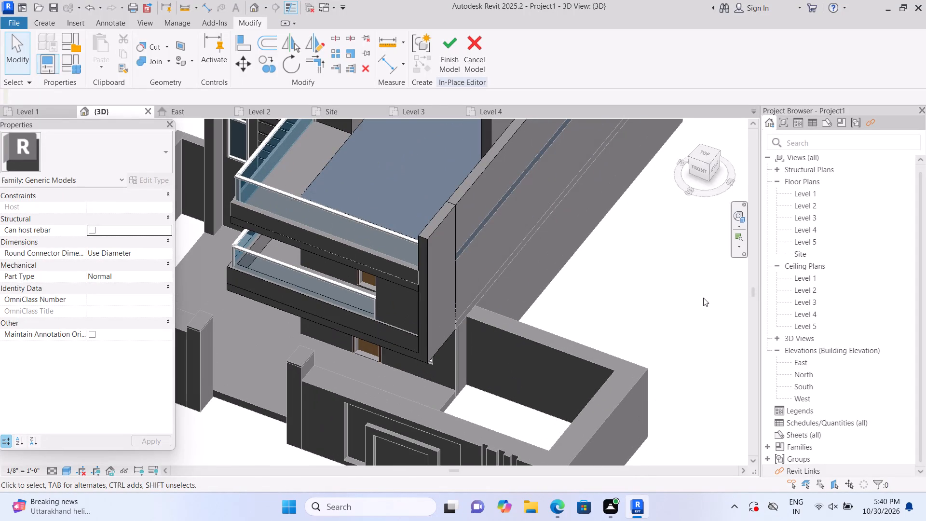
pyautogui.click(704, 169)
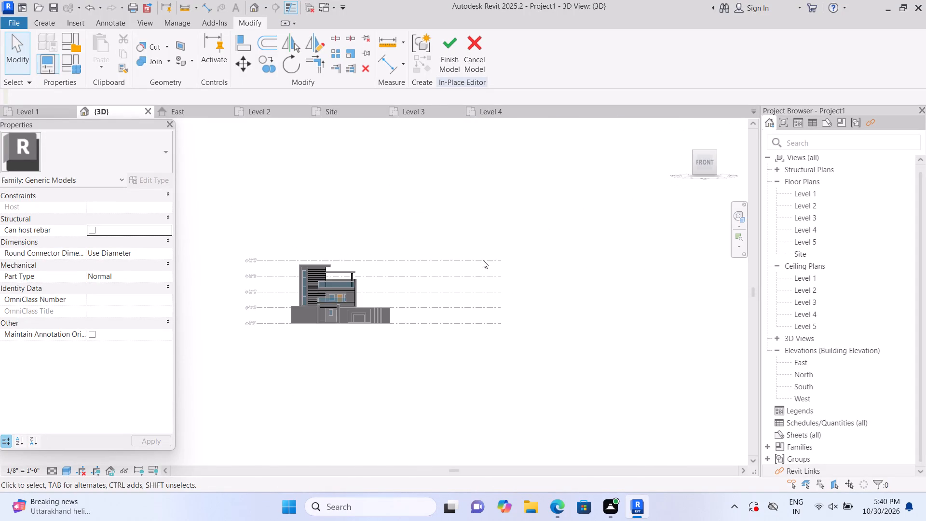
pyautogui.scroll(10, 309, 283)
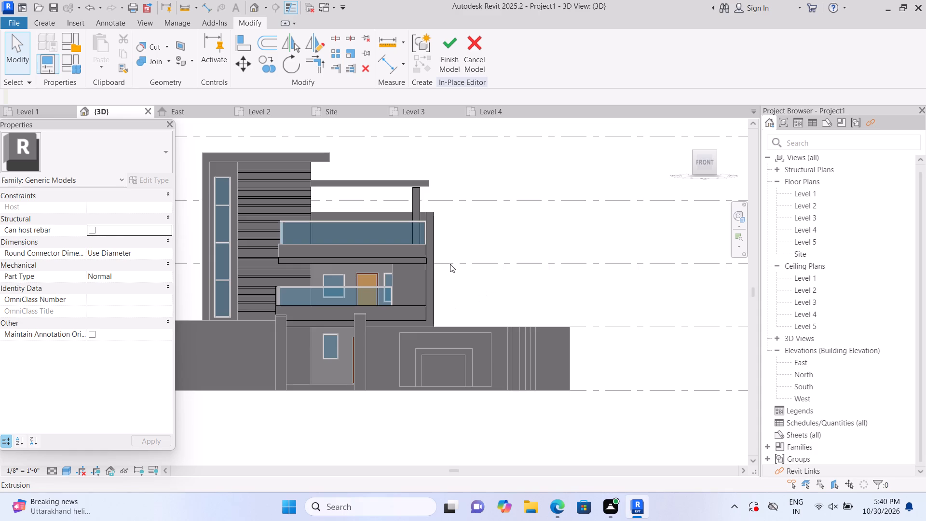
pyautogui.scroll(1, 455, 266)
pyautogui.moveTo(459, 267); pyautogui.dragTo(466, 286, button='middle')
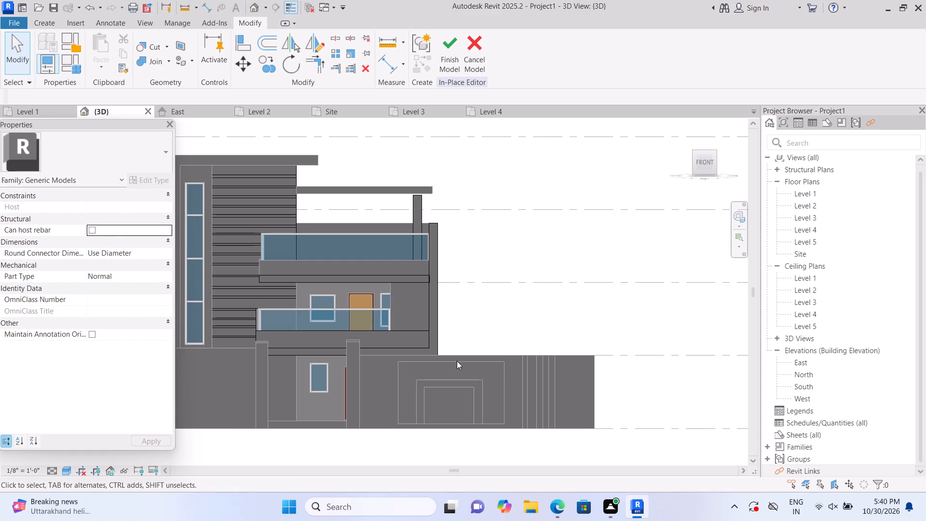
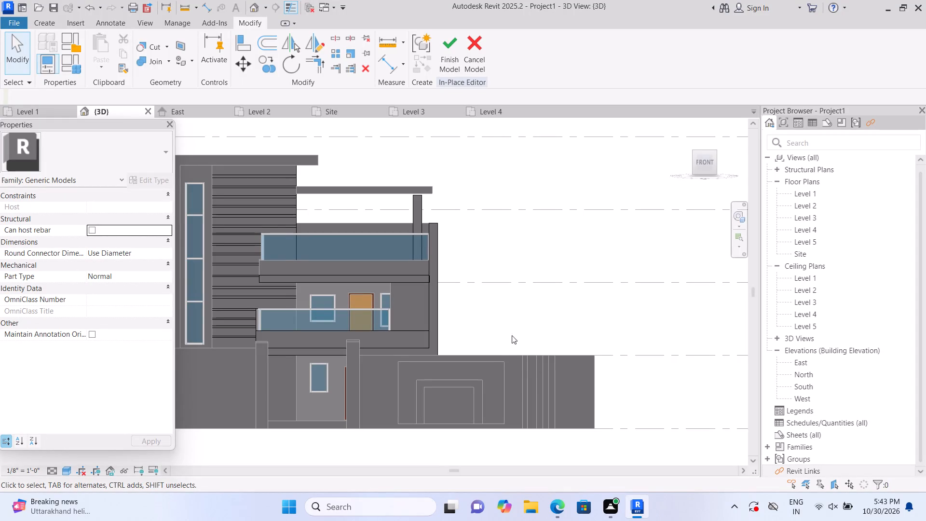
# Return the 3D view to its home orientation and examine the house's grooved tower, balconies and roof slabs up close.
pyautogui.scroll(-2, 513, 323)
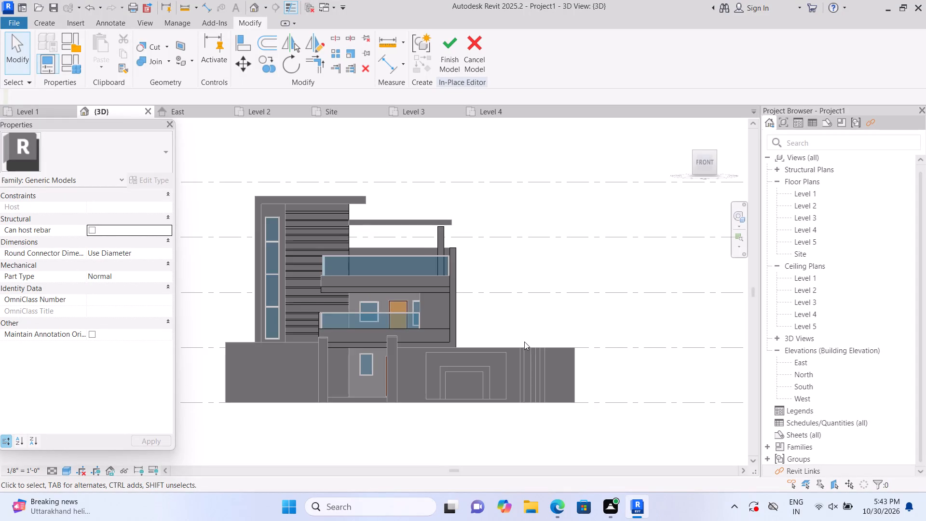
pyautogui.scroll(1, 524, 342)
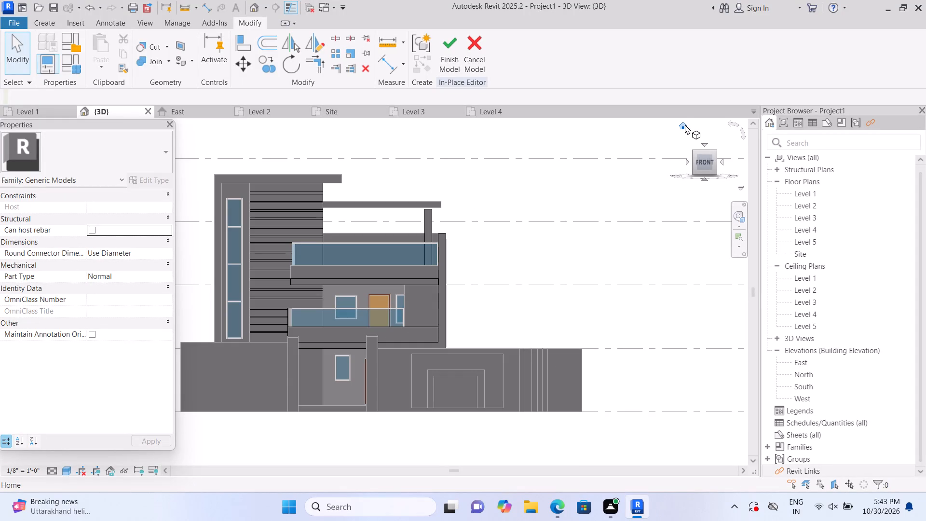
pyautogui.click(685, 124)
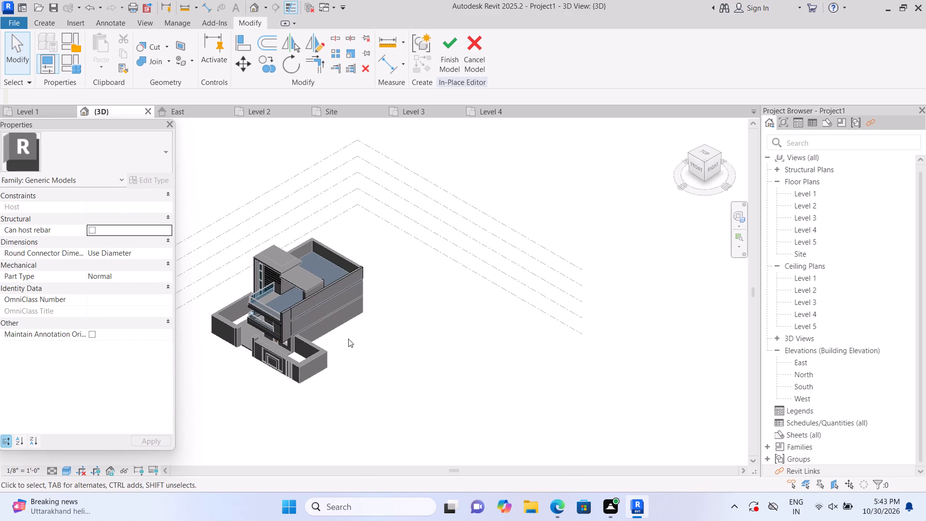
pyautogui.scroll(1, 281, 319)
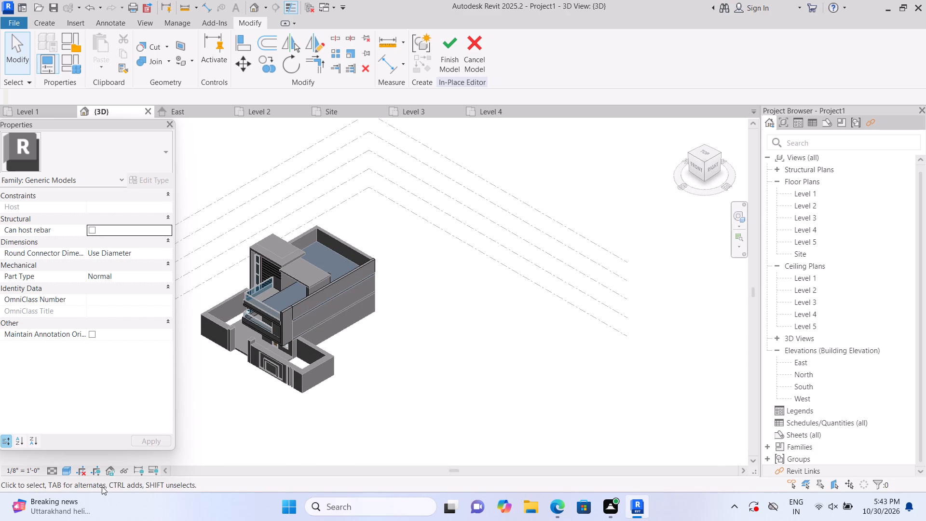
pyautogui.scroll(2, 274, 371)
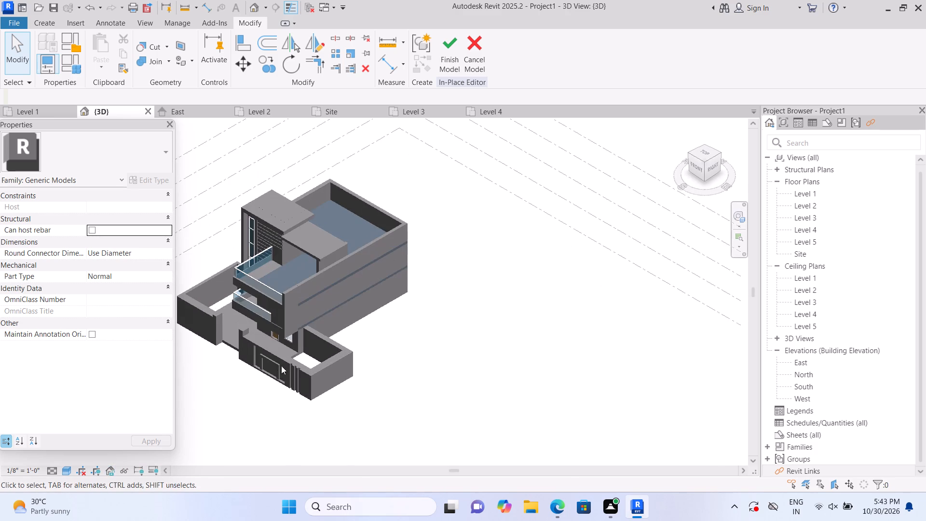
pyautogui.scroll(2, 300, 348)
pyautogui.scroll(4, 357, 267)
pyautogui.moveTo(413, 301); pyautogui.dragTo(538, 329, button='middle')
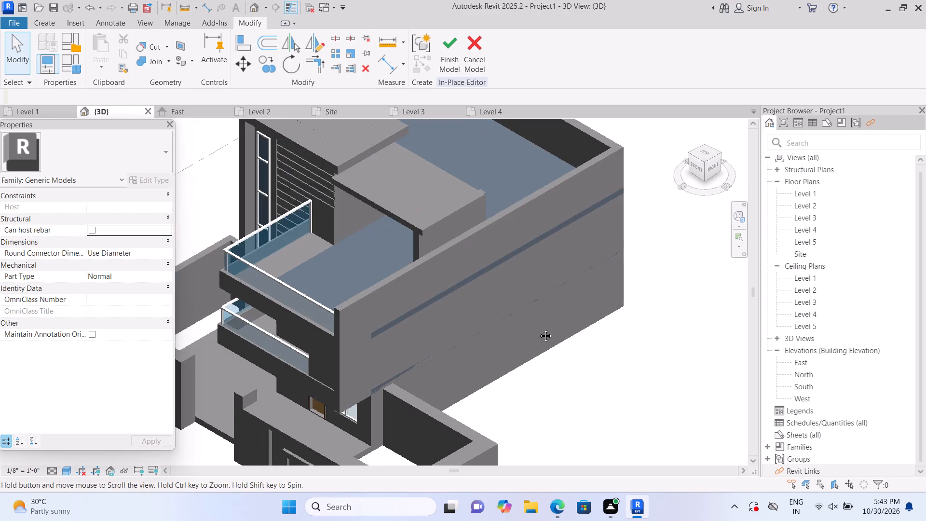
pyautogui.moveTo(538, 329); pyautogui.dragTo(539, 329, button='middle')
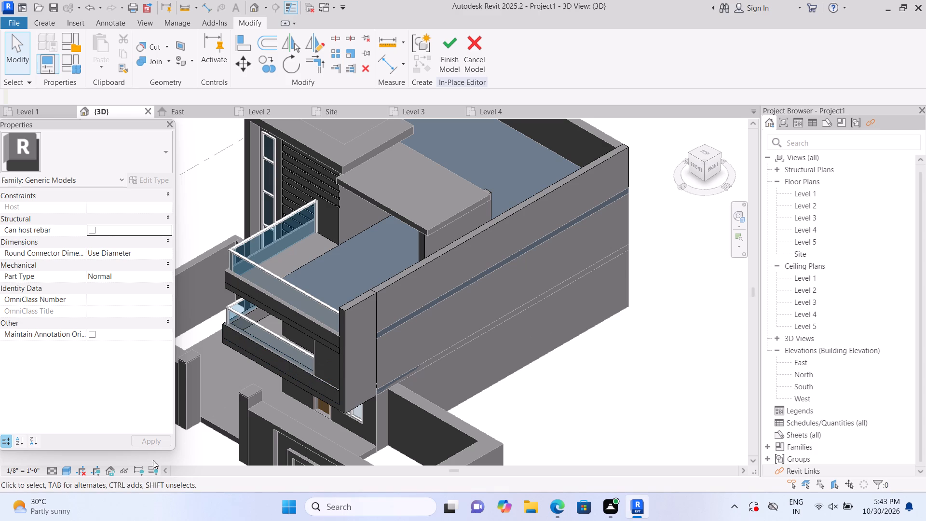
# Set the 3D view's visual style to Realistic.
pyautogui.click(67, 470)
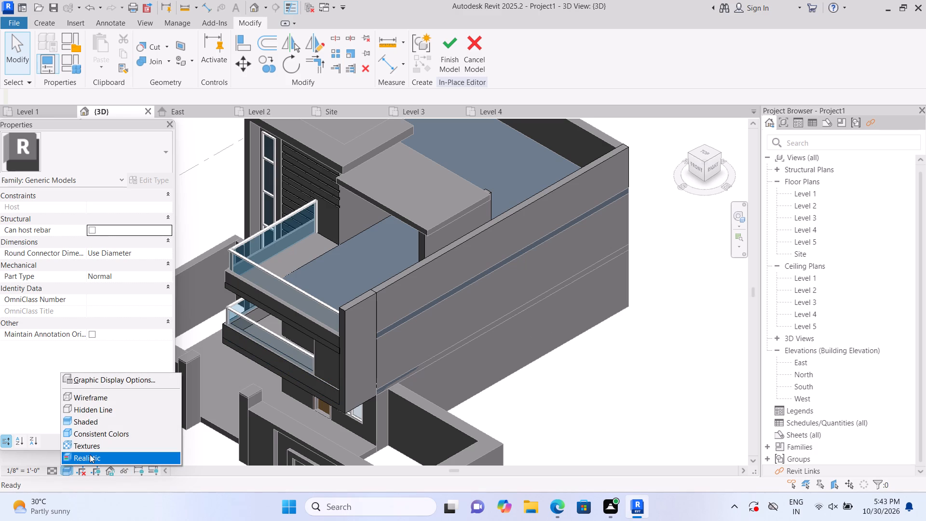
pyautogui.click(93, 453)
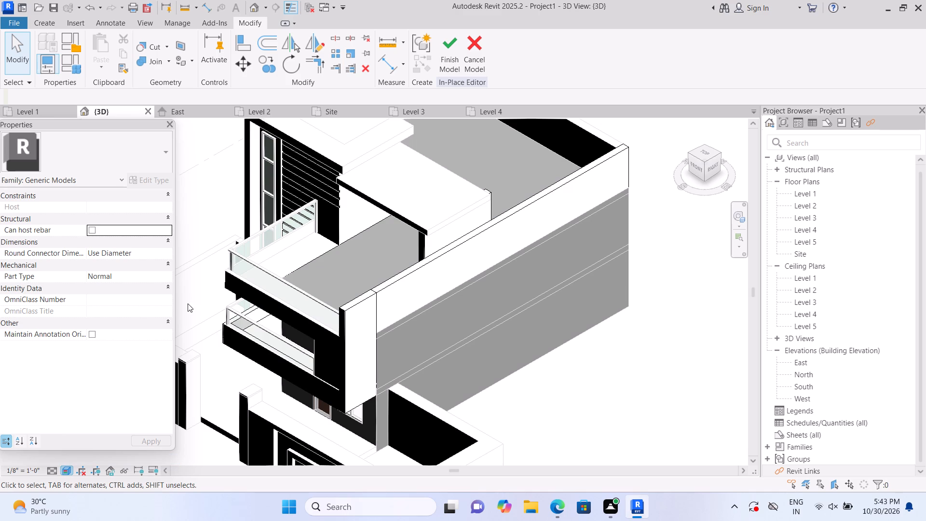
# Finish the in-place generic model of the front tower.
pyautogui.click(450, 67)
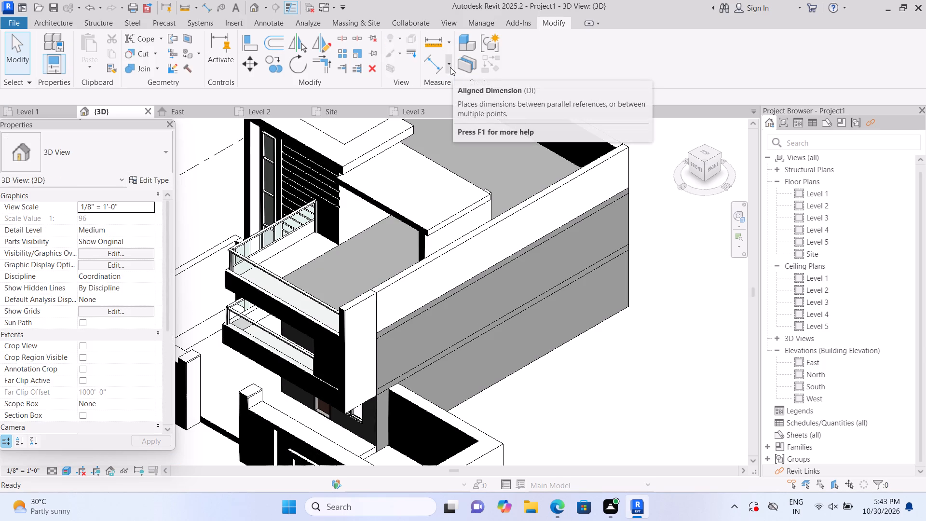
# Save the project in the English-Imperial folder as "modern triplex house plan and elevation design.rvt".
pyautogui.hotkey('ctrl', 's')
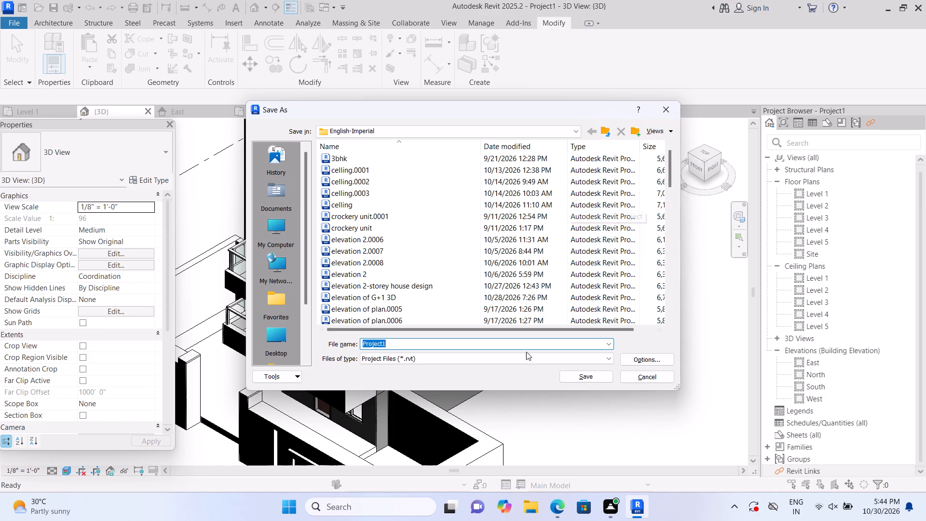
pyautogui.click(489, 345)
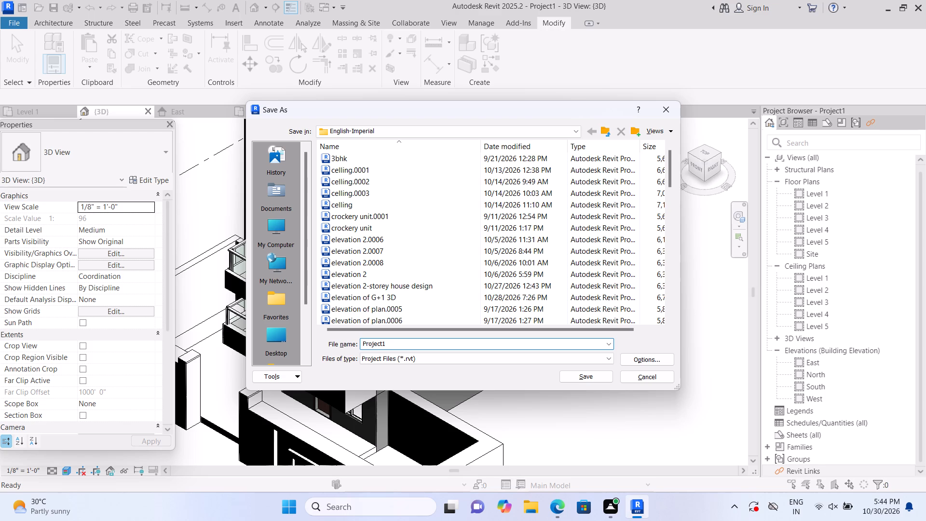
pyautogui.press('BackSpace')
pyautogui.press('BackSpace')
pyautogui.press('BackSpace')
pyautogui.press('BackSpace')
pyautogui.press('BackSpace')
pyautogui.press('BackSpace')
pyautogui.press('BackSpace')
pyautogui.press('BackSpace')
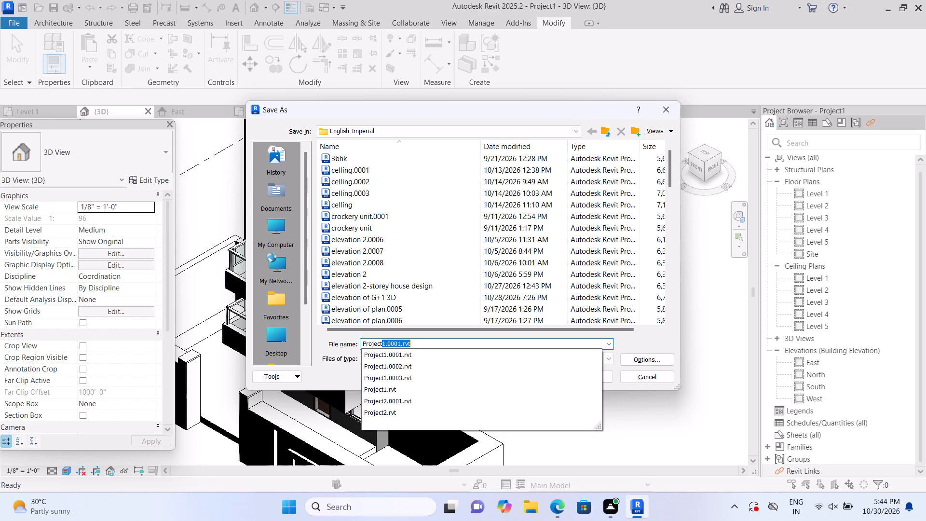
pyautogui.press('BackSpace')
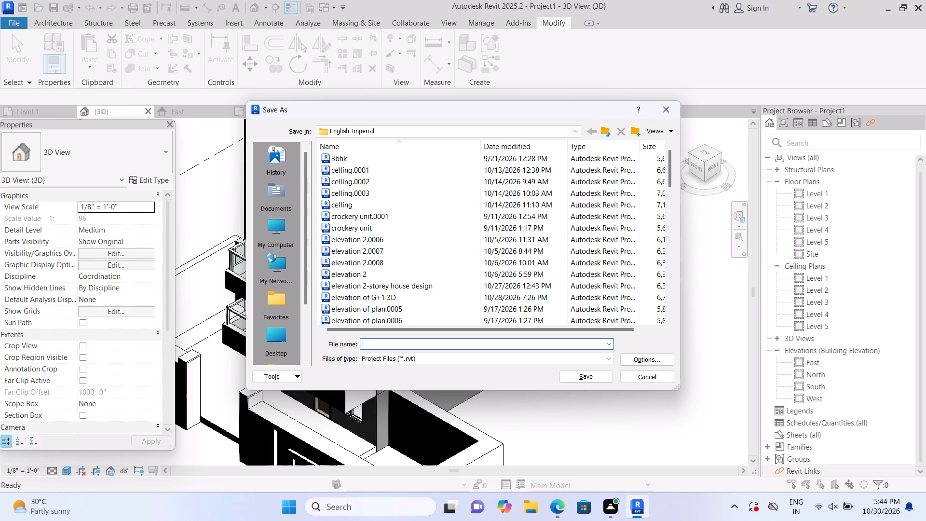
pyautogui.write('mo')
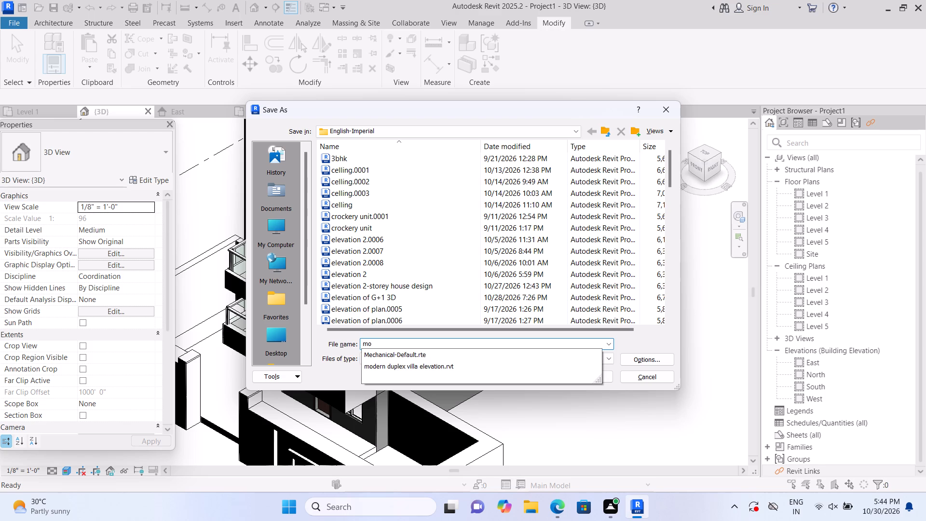
pyautogui.write('dern')
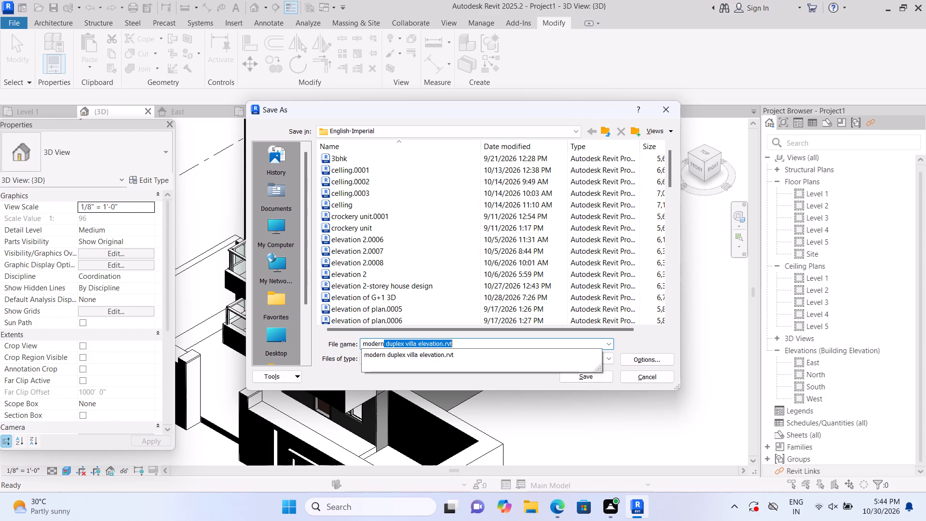
pyautogui.press('space')
pyautogui.write('tr')
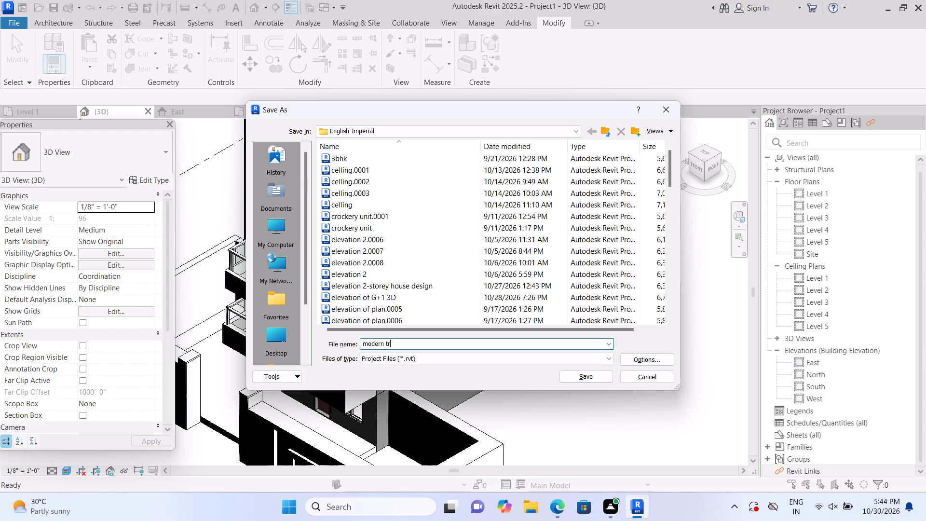
pyautogui.write('iplex')
pyautogui.press('space')
pyautogui.write('house')
pyautogui.press('space')
pyautogui.write('plan')
pyautogui.press('space')
pyautogui.write('and')
pyautogui.press('space')
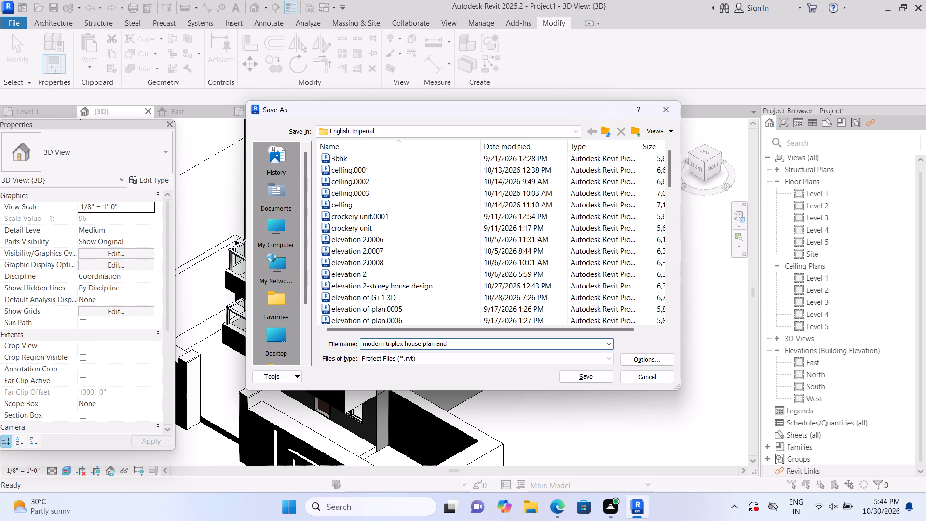
pyautogui.write('elevation')
pyautogui.press('space')
pyautogui.write('des')
pyautogui.write('ign')
pyautogui.press('.')
pyautogui.write('rvt')
pyautogui.click(593, 377)
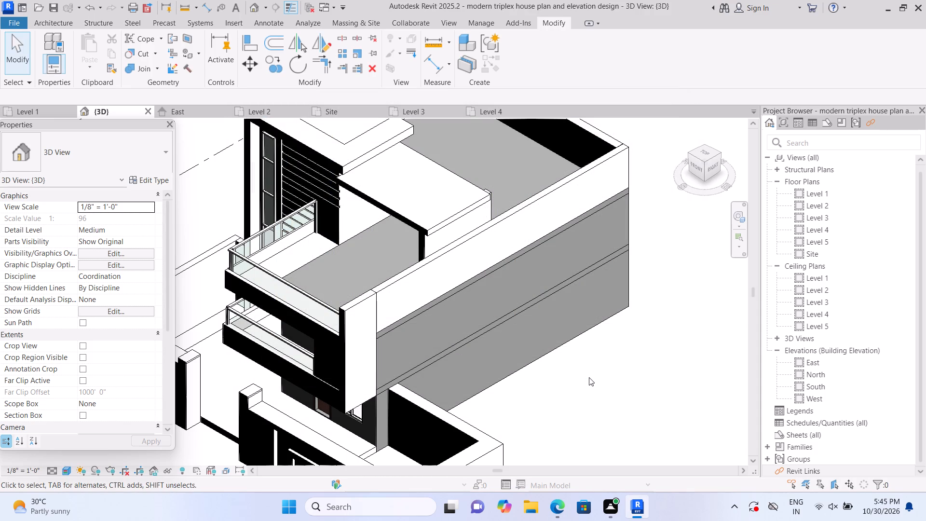
# Print the current 3D view with Microsoft Print to PDF, saving it in Documents as "modern triplex house plan and elevation design".
pyautogui.hotkey('shift', 'p')
pyautogui.hotkey('shift', 'p')
pyautogui.hotkey('ctrl', 'p')
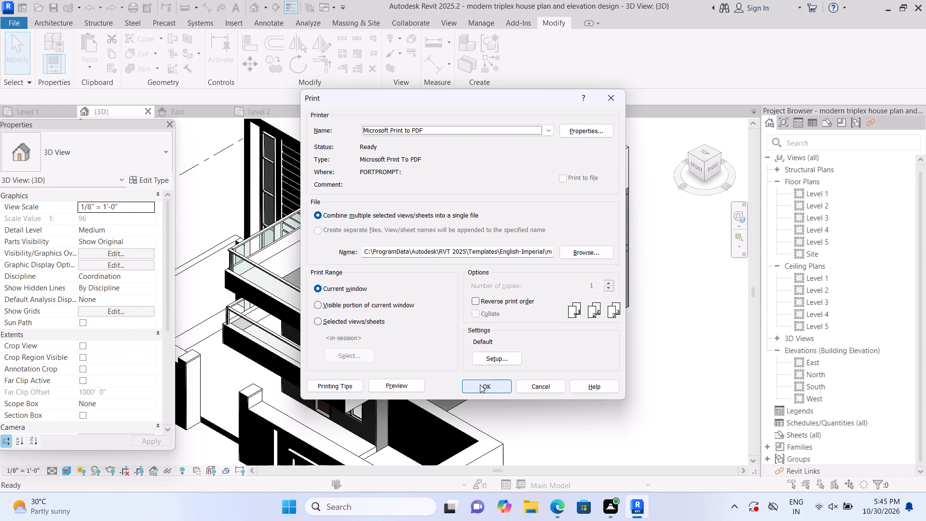
pyautogui.click(540, 287)
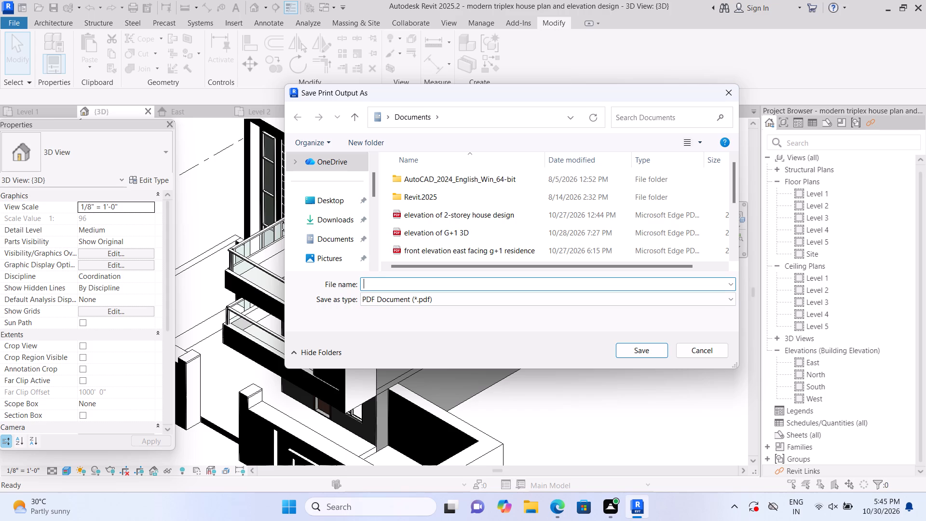
pyautogui.write('mo')
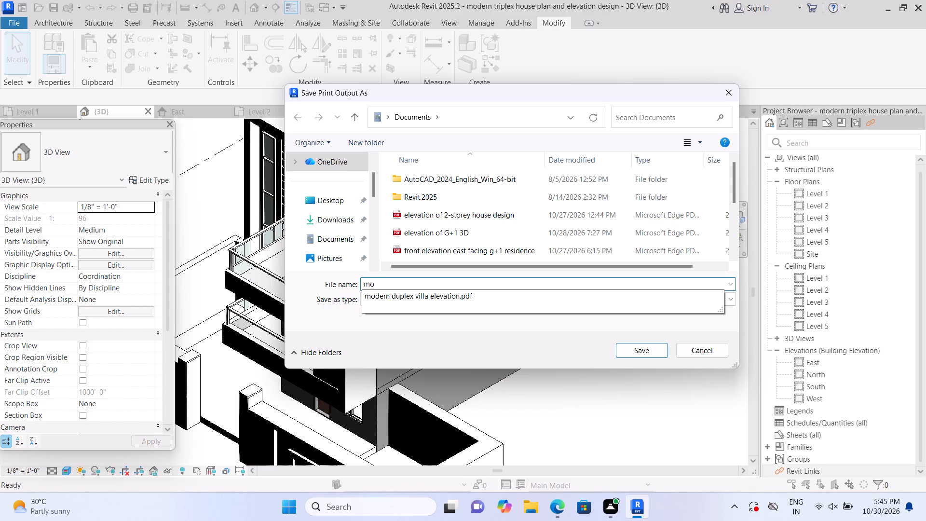
pyautogui.write('dern')
pyautogui.press('space')
pyautogui.write('tri')
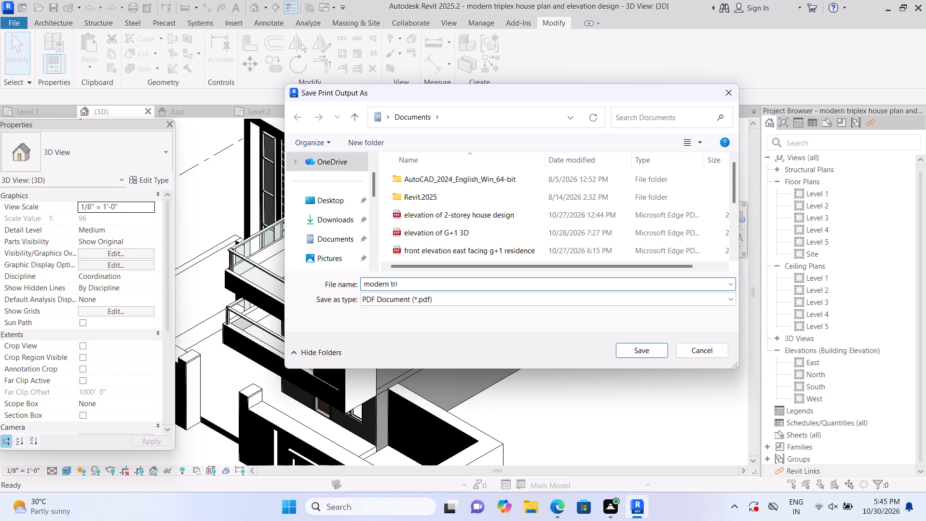
pyautogui.write('plex')
pyautogui.press('space')
pyautogui.write('house')
pyautogui.press('space')
pyautogui.write('plan')
pyautogui.press('space')
pyautogui.write('and')
pyautogui.press('space')
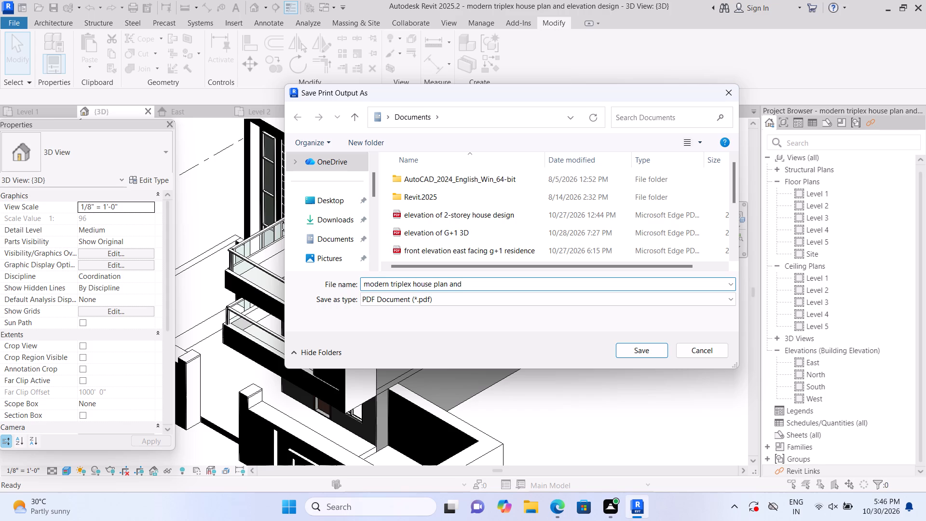
pyautogui.press('e')
pyautogui.write('levation')
pyautogui.press('space')
pyautogui.write('desi')
pyautogui.write('gn')
pyautogui.click(646, 352)
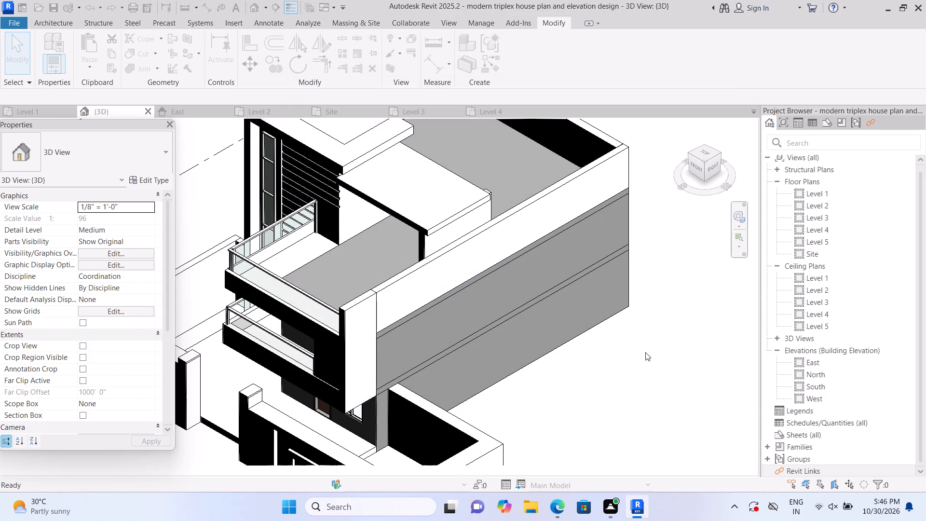